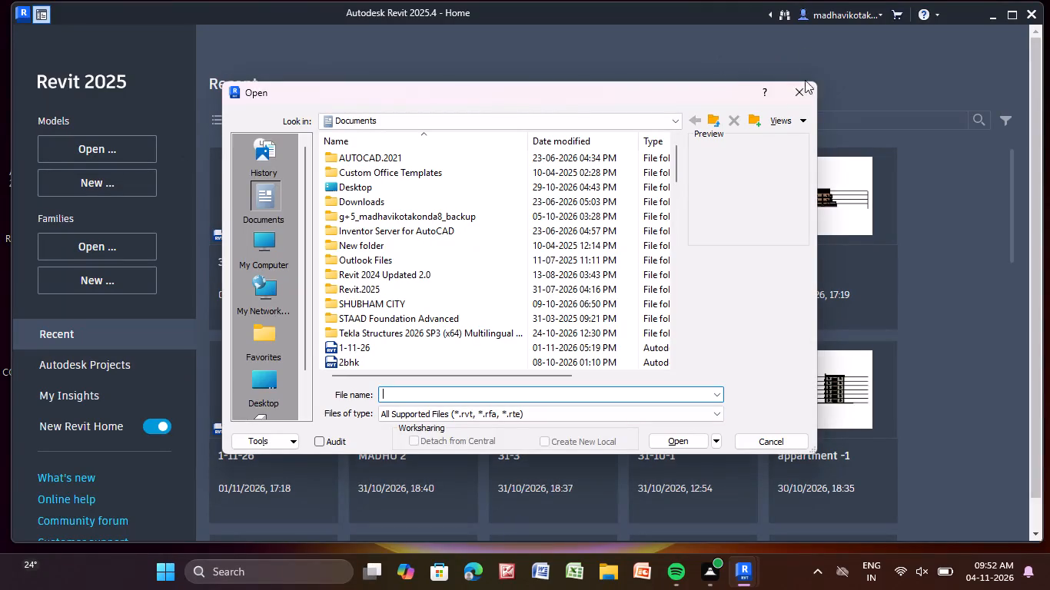
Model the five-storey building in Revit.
Close the Open dialog without opening a file.
click(779, 97)
click(819, 90)
click(790, 99)
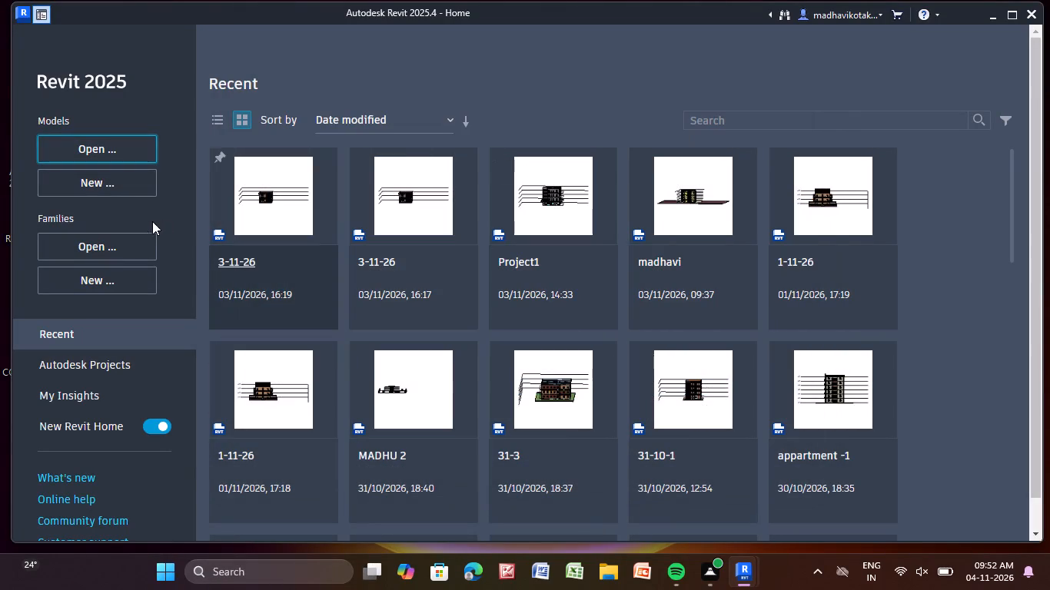
Create a new project from the default.rte template in the English-Imperial templates folder.
click(133, 188)
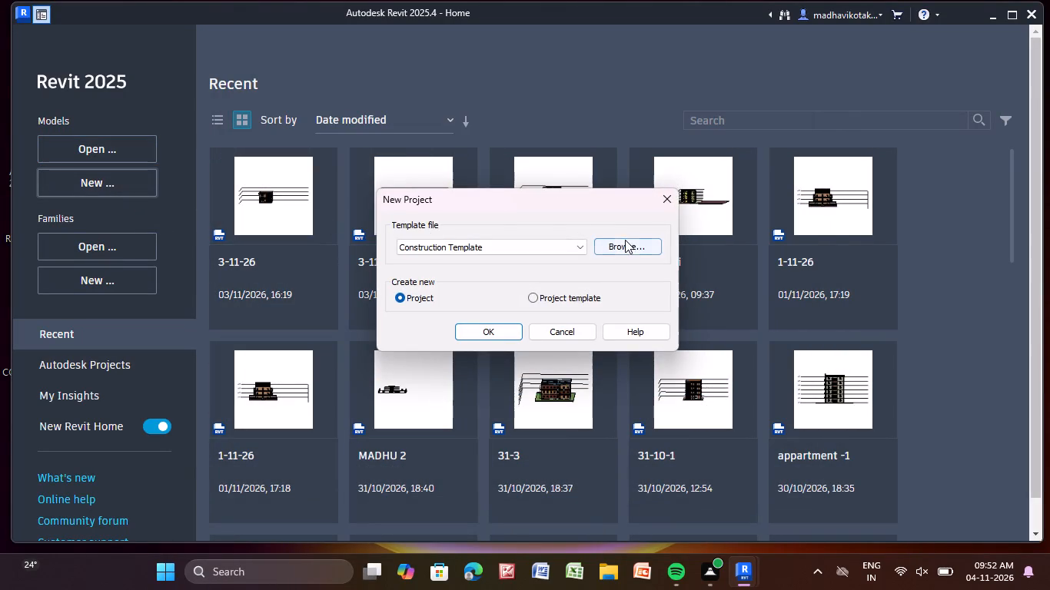
click(626, 244)
click(464, 120)
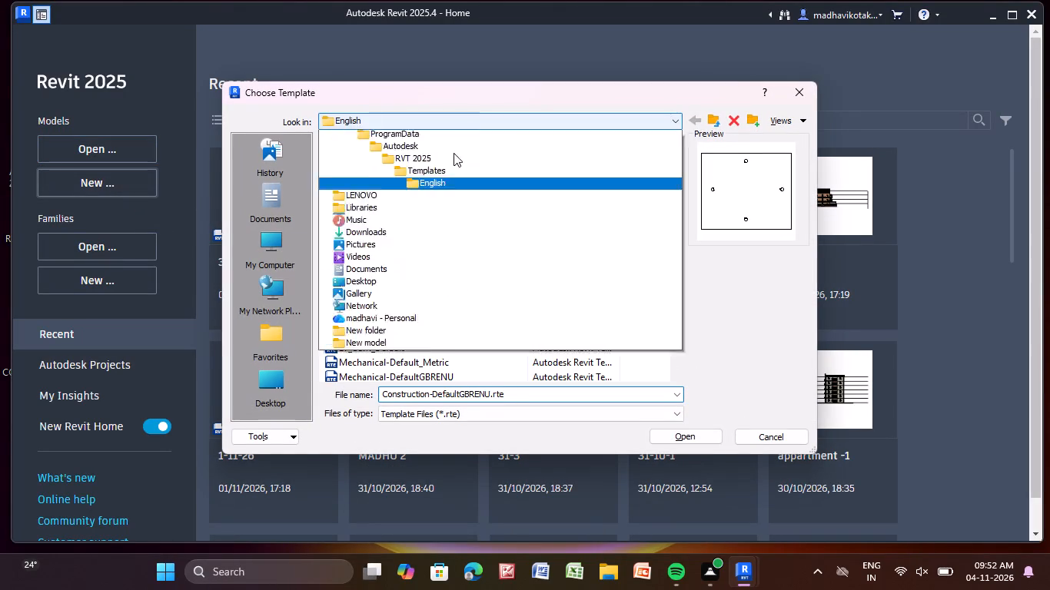
click(446, 210)
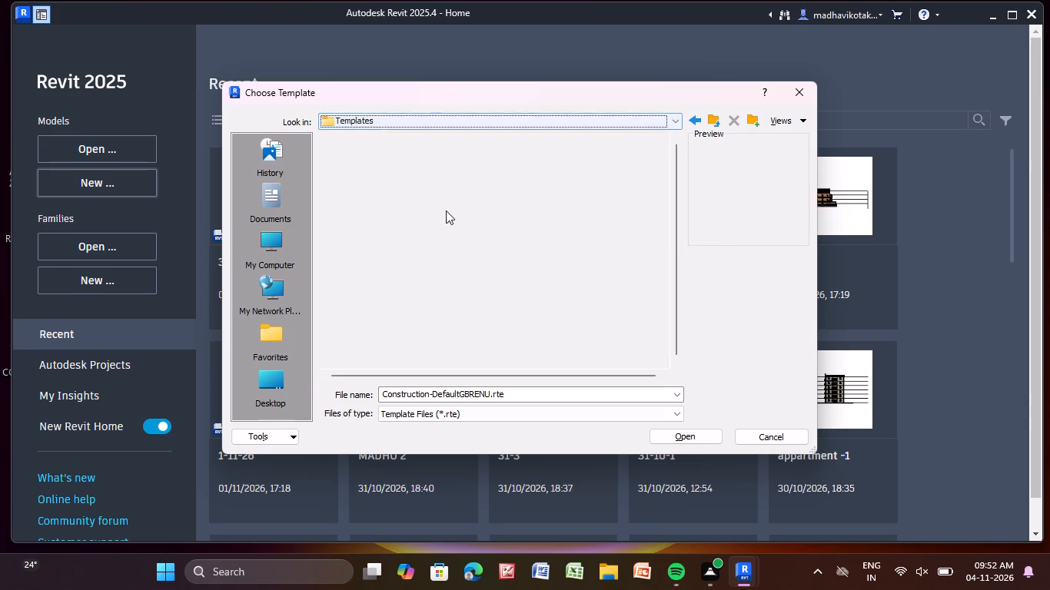
double_click(437, 205)
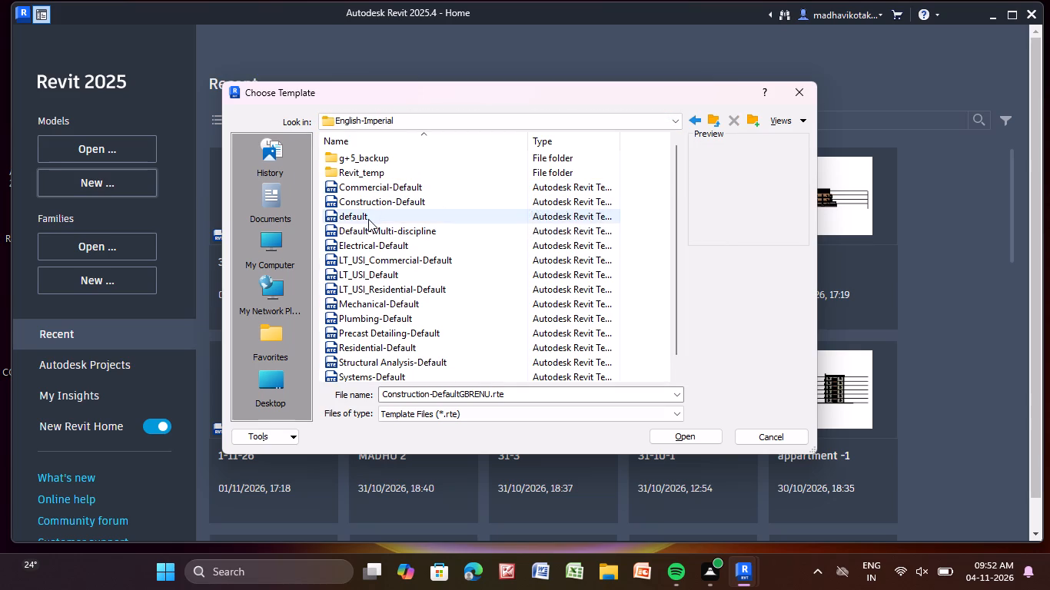
click(353, 214)
click(693, 434)
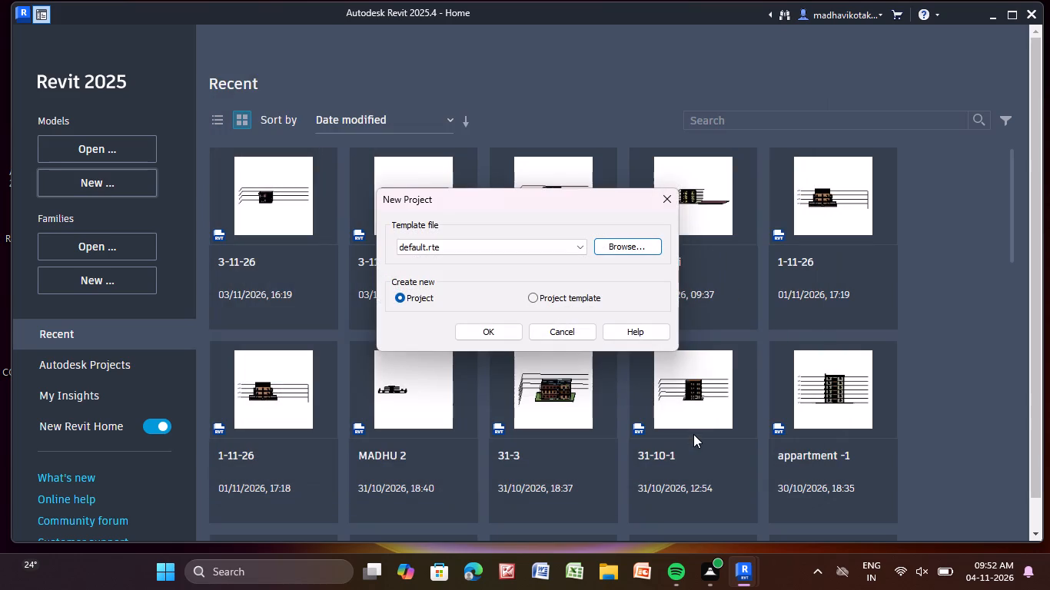
click(500, 326)
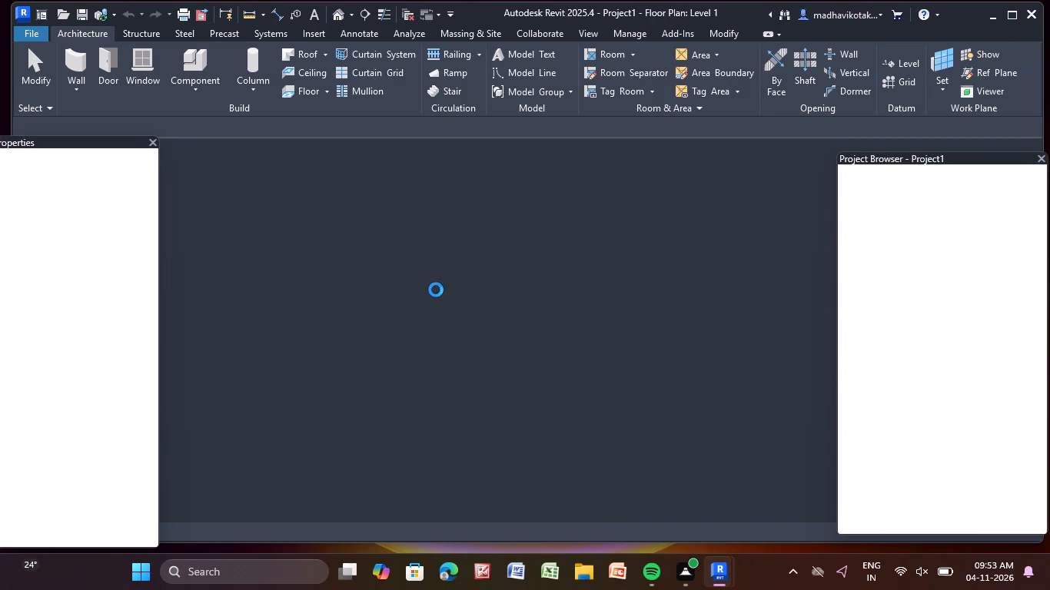
Link the CAD drawing 30-10-2.dwg from Documents into Level 1, positioned Auto - Center to Center.
click(81, 31)
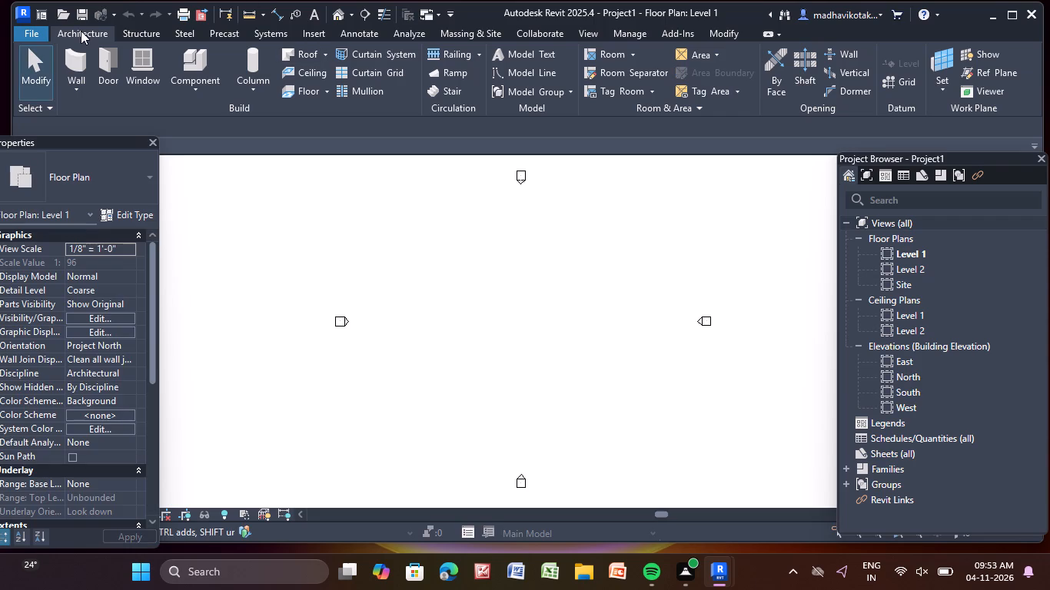
click(303, 31)
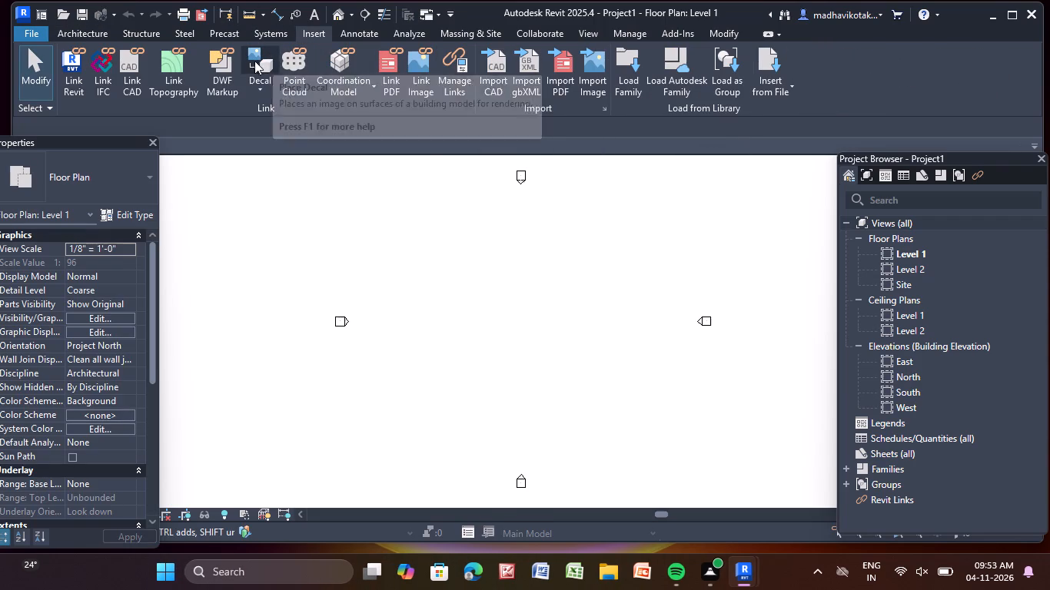
click(121, 77)
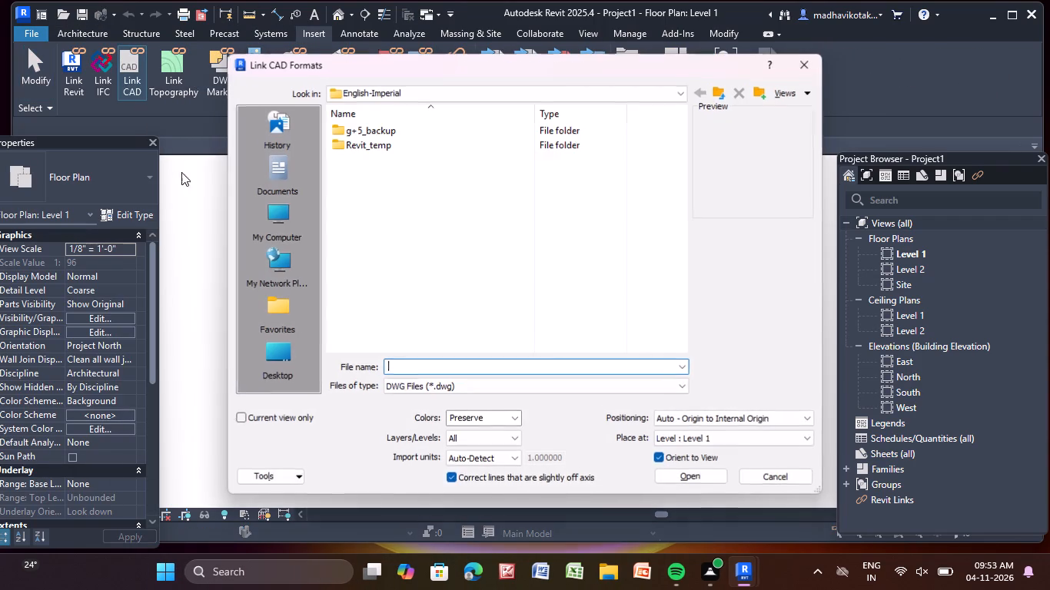
click(271, 187)
scroll(411, 181, down, 6)
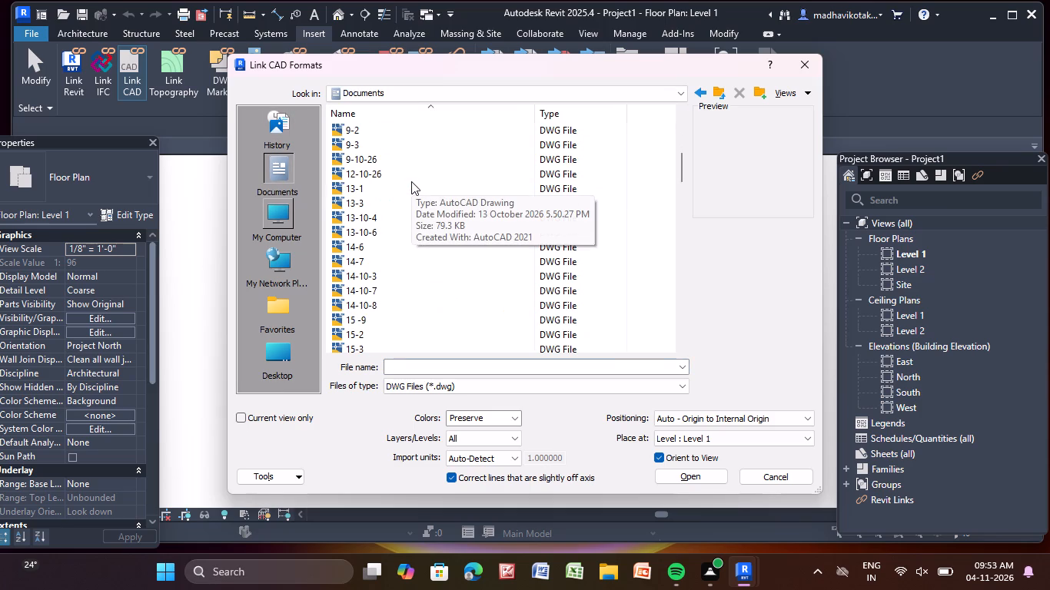
scroll(408, 181, down, 1)
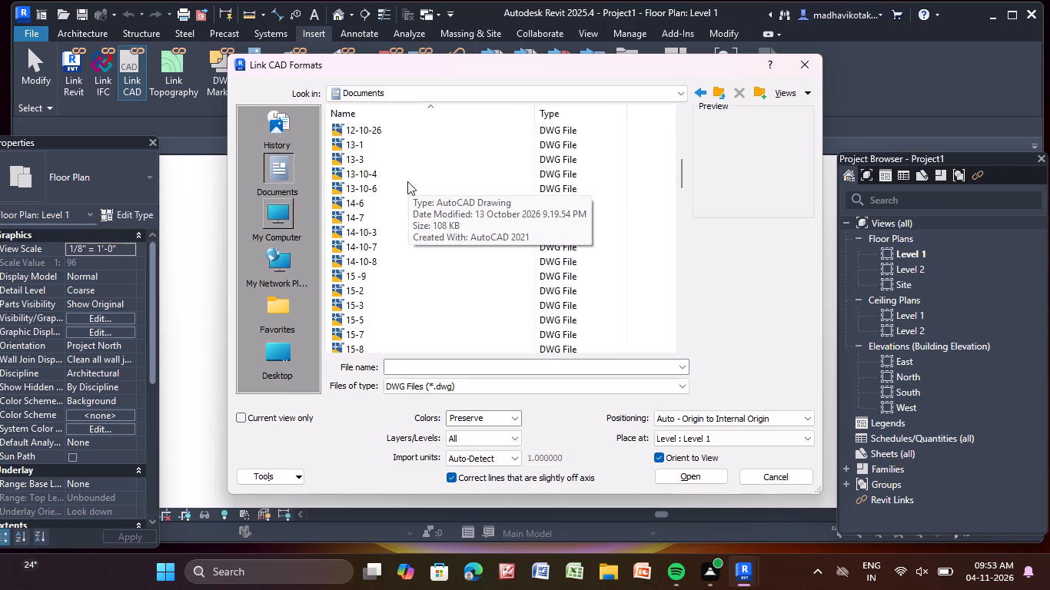
scroll(407, 181, down, 2)
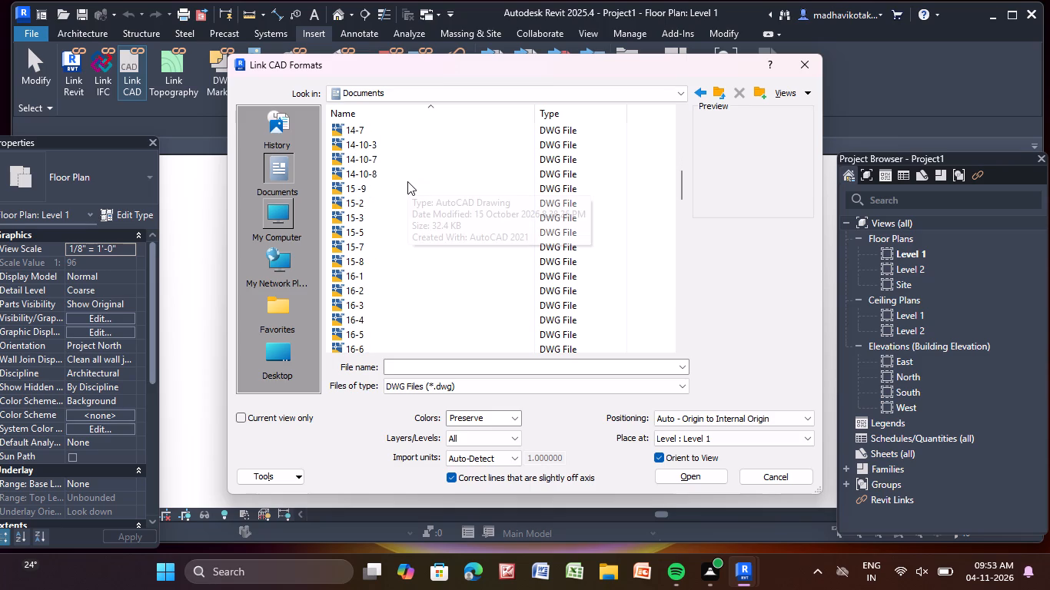
scroll(407, 181, down, 6)
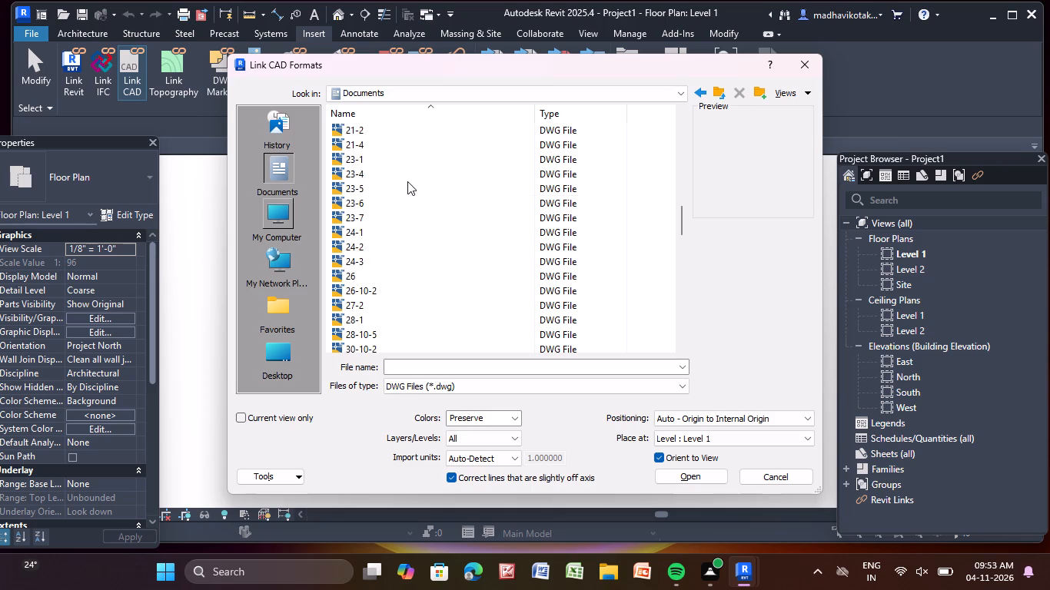
scroll(407, 181, down, 2)
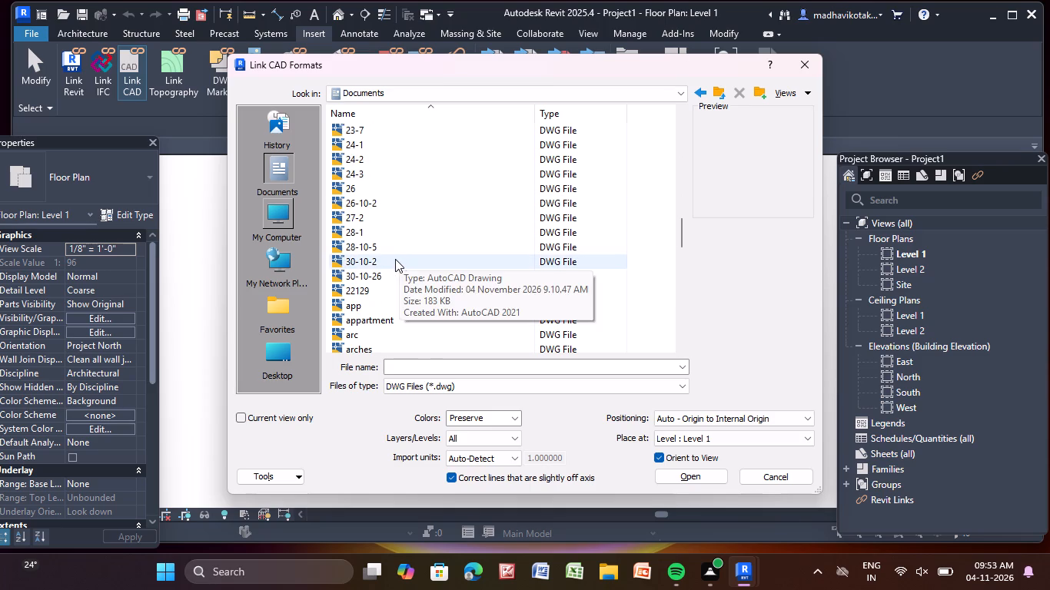
click(395, 259)
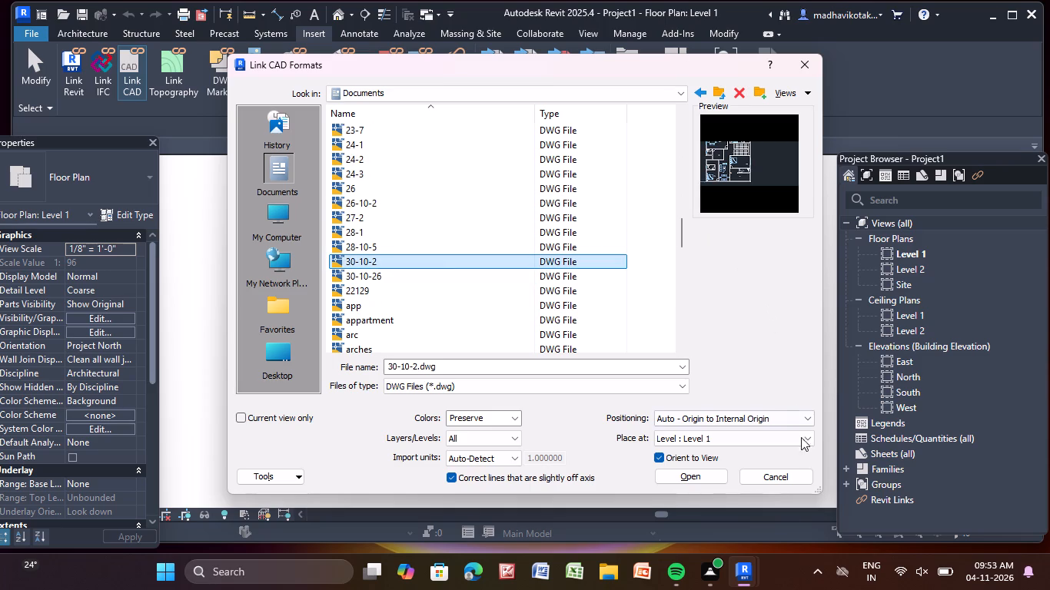
click(796, 415)
click(747, 431)
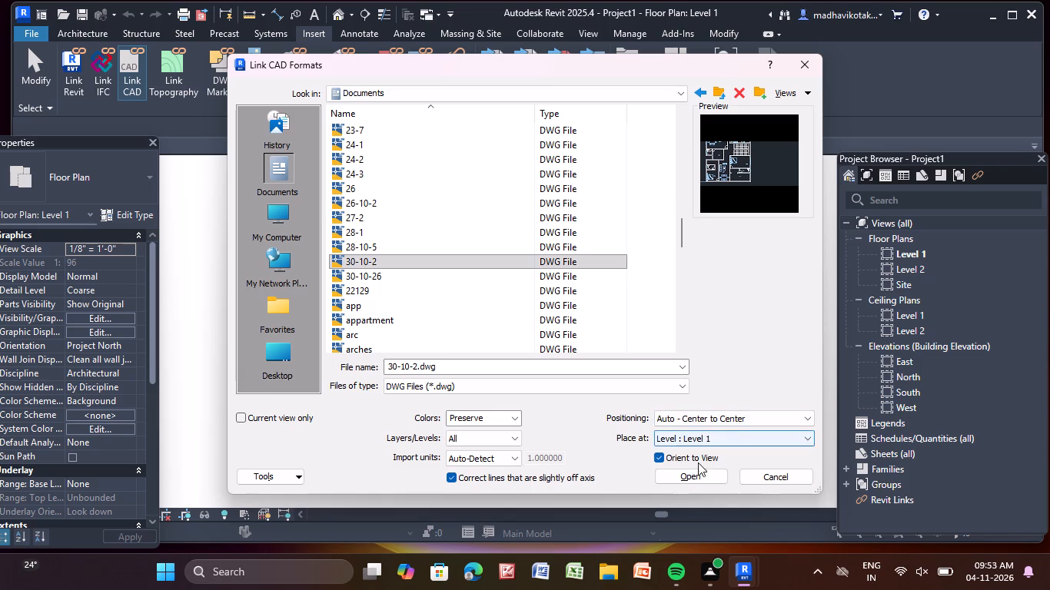
click(696, 480)
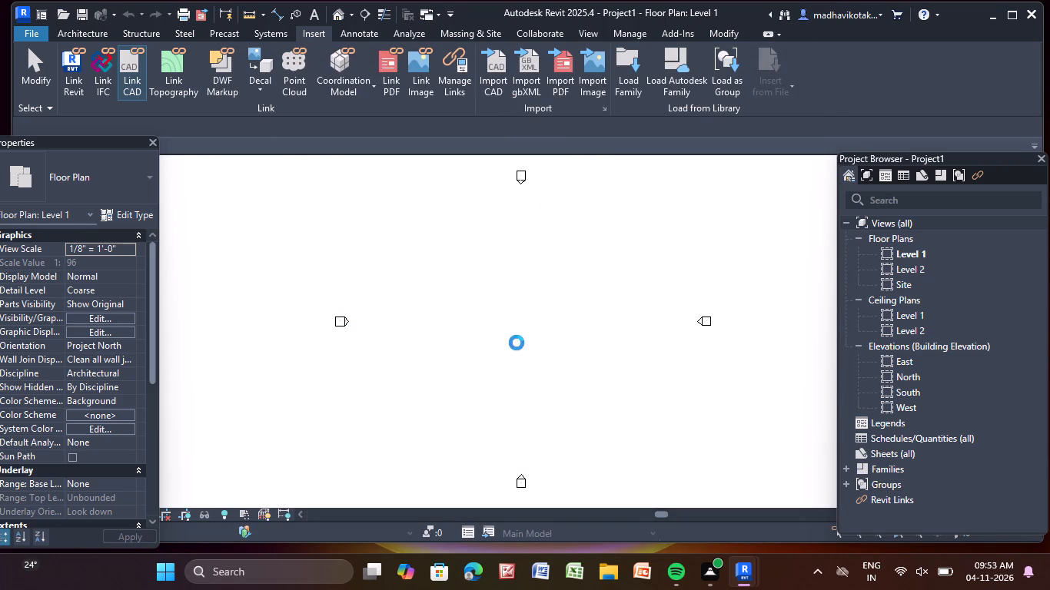
Start placing a column on the linked floor plan at Level 1.
scroll(529, 391, up, 6)
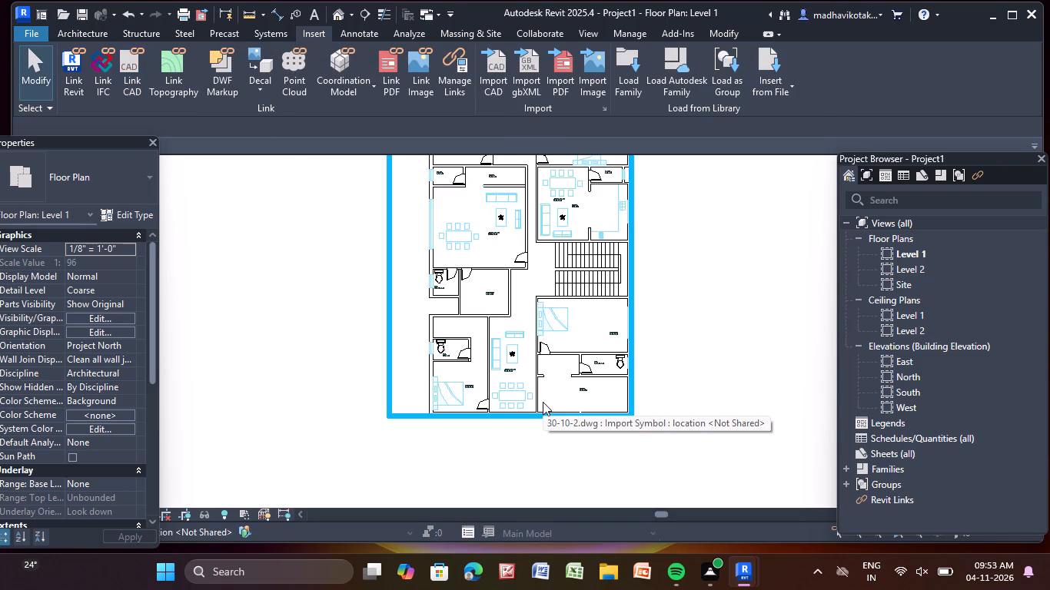
middle_drag(543, 402, 532, 486)
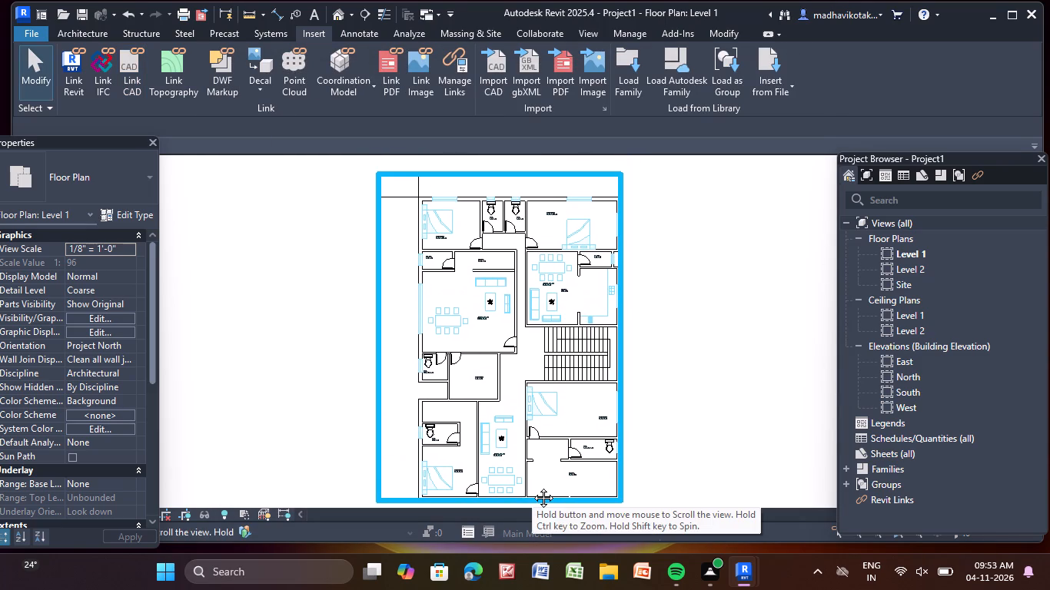
middle_drag(532, 486, 533, 458)
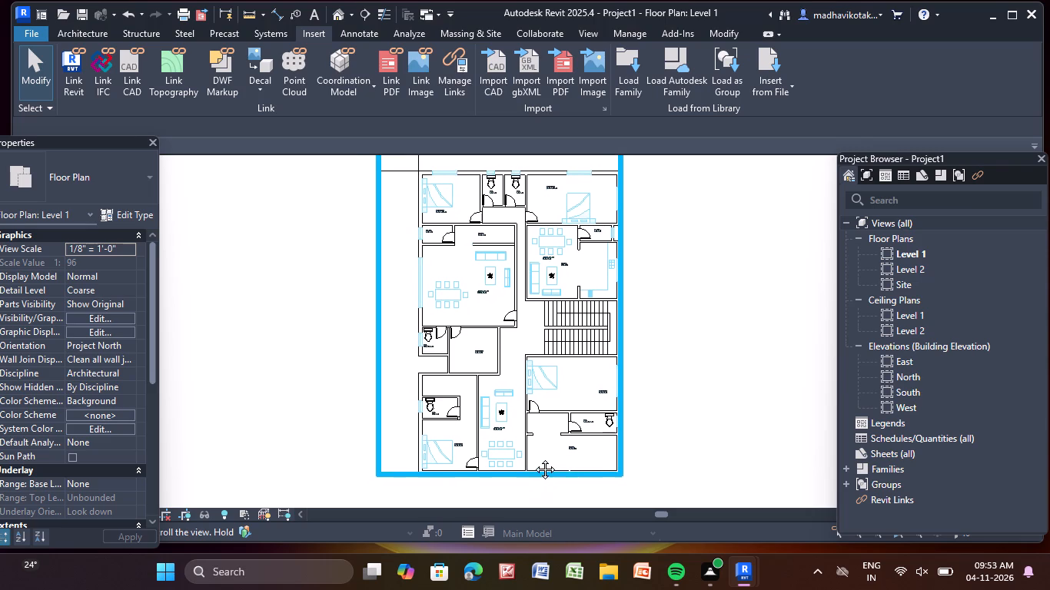
middle_drag(533, 458, 532, 452)
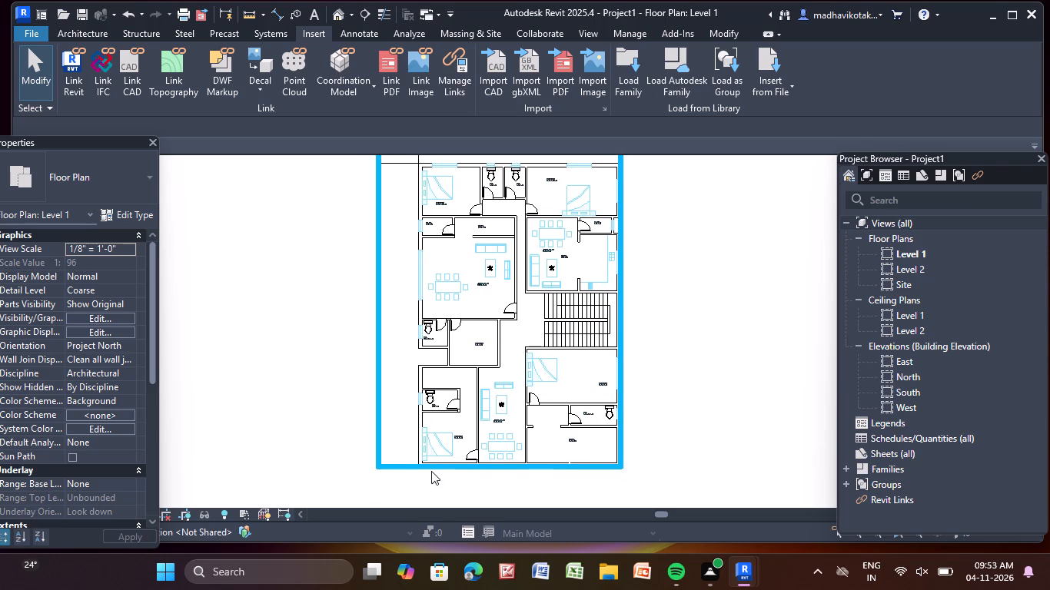
scroll(417, 468, up, 5)
scroll(444, 426, down, 6)
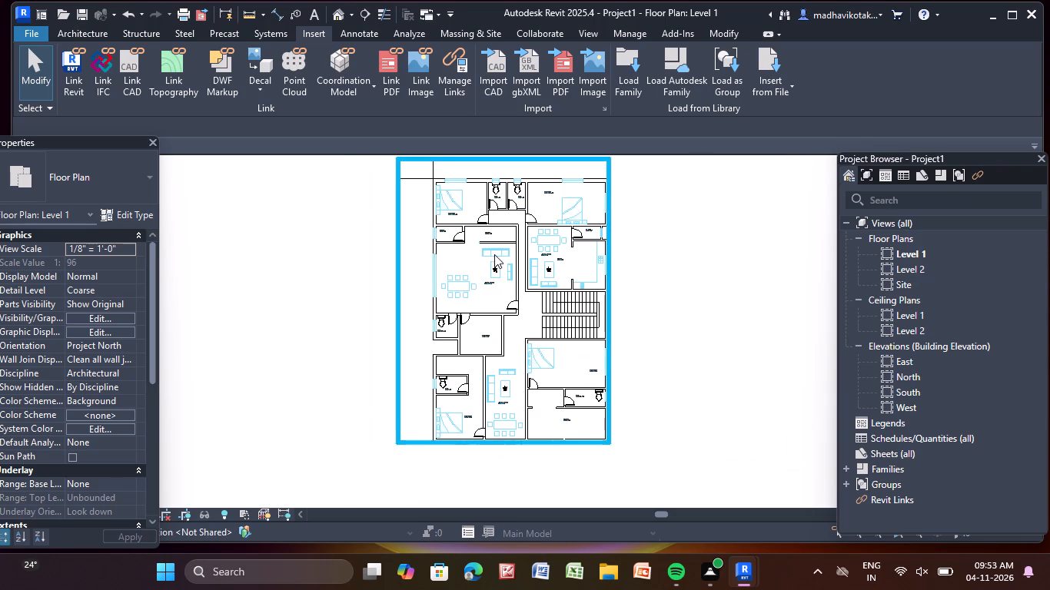
middle_drag(494, 254, 489, 277)
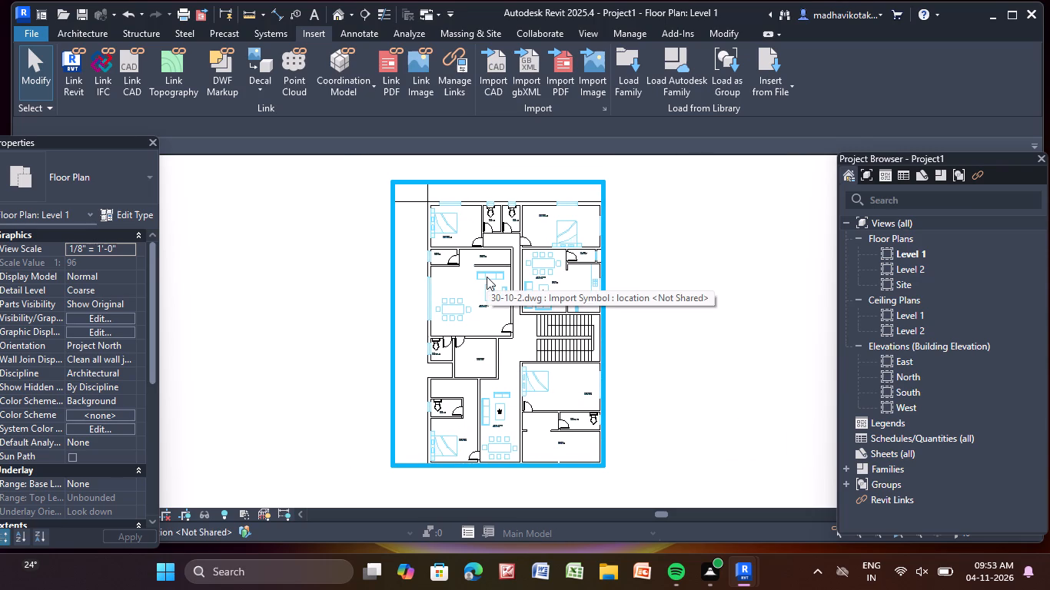
click(83, 31)
click(251, 87)
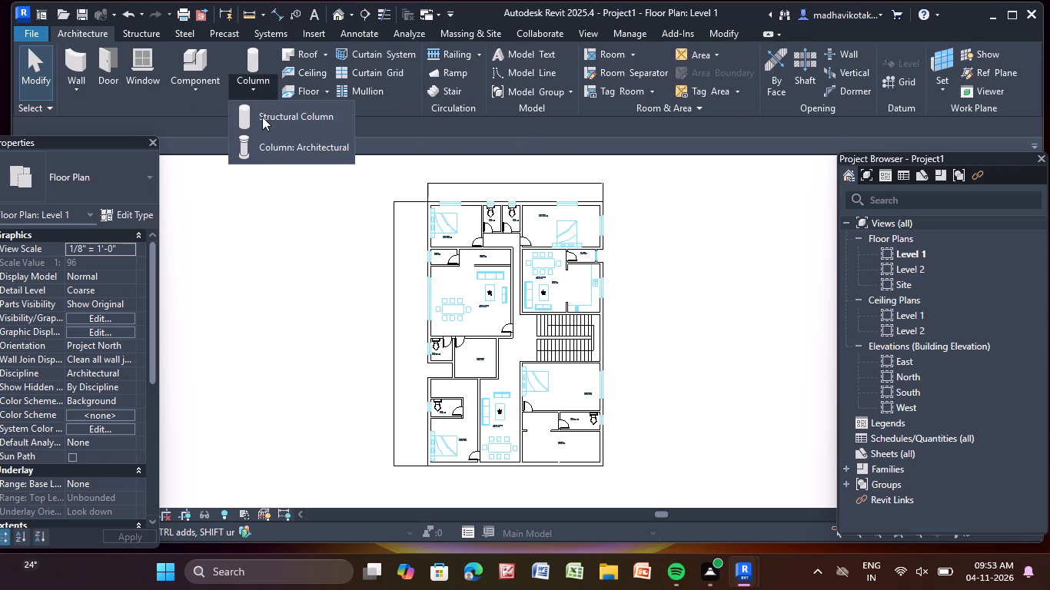
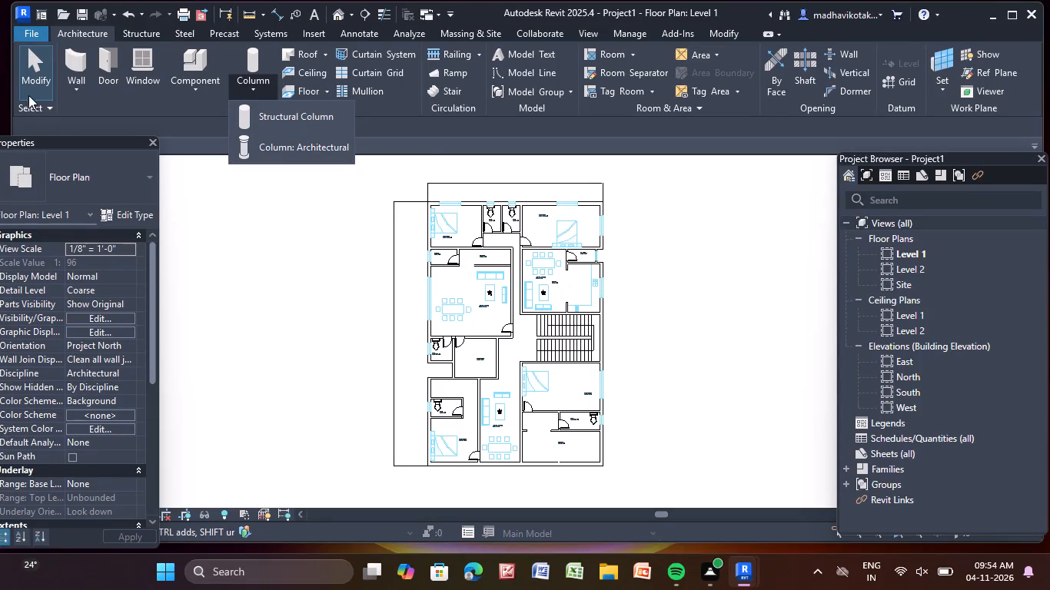
Start an architectural column and duplicate the 24" x 24" rectangular column type under the name 9"x12"/12"x12".
click(314, 153)
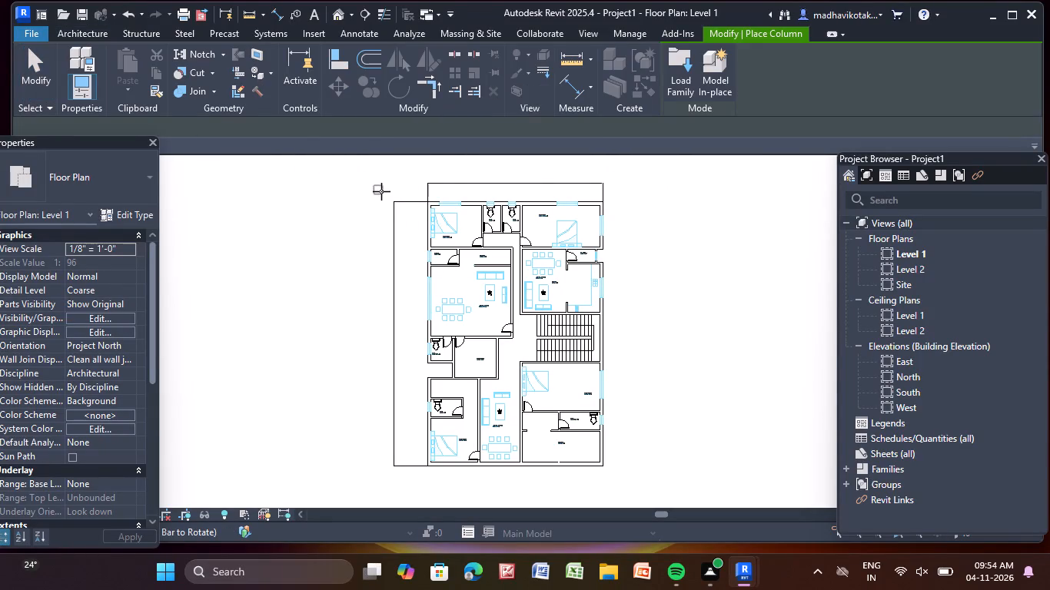
scroll(433, 205, up, 12)
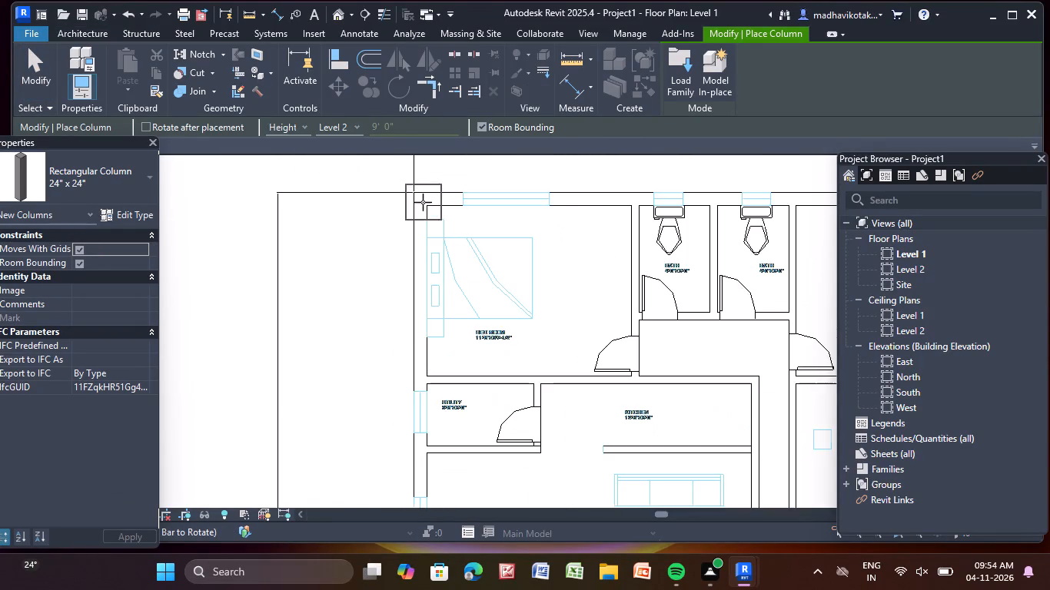
scroll(423, 202, up, 2)
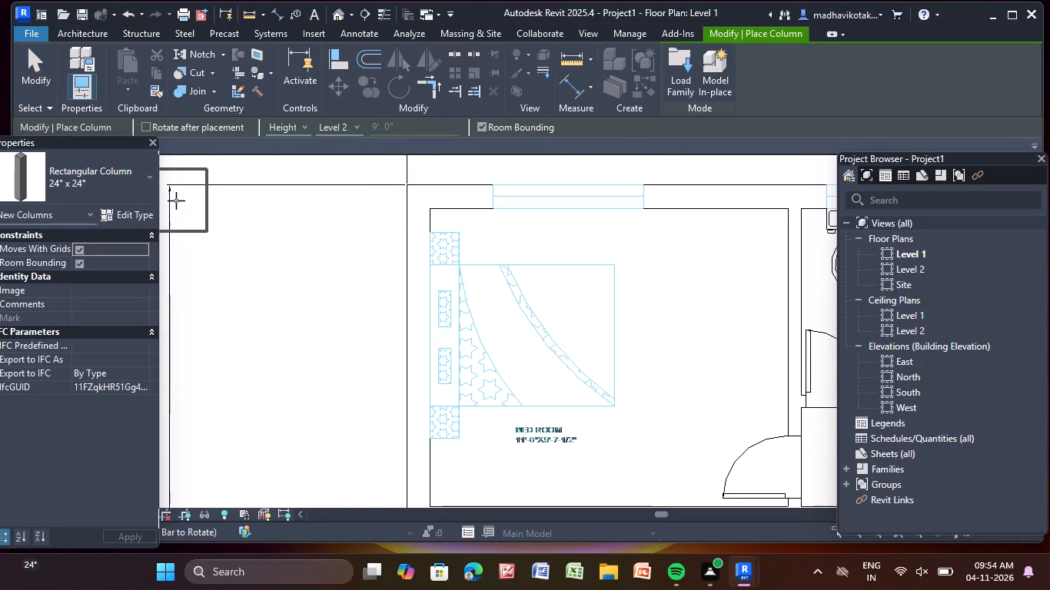
click(119, 209)
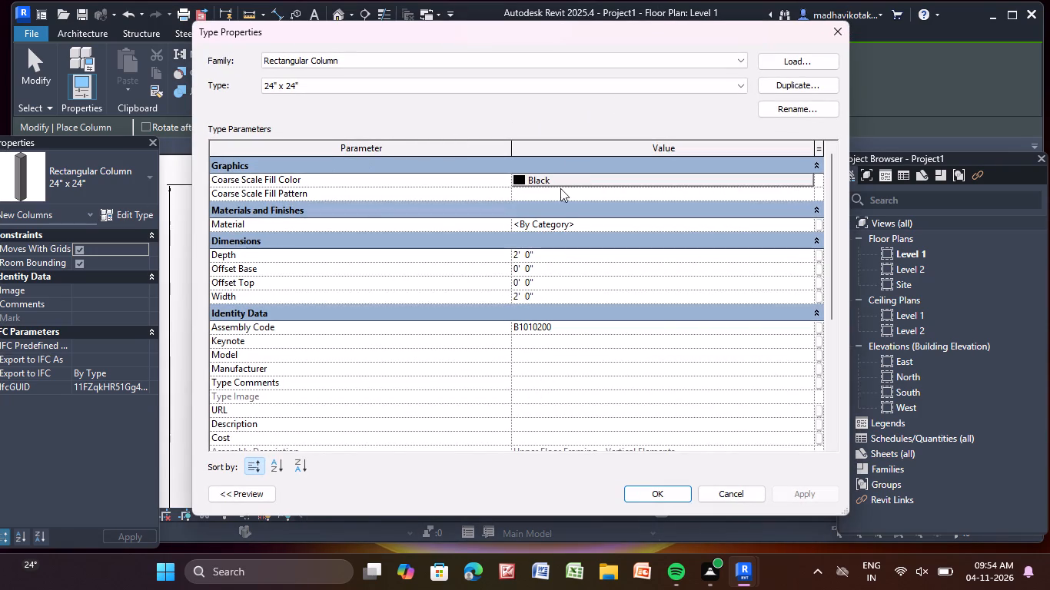
scroll(553, 243, down, 6)
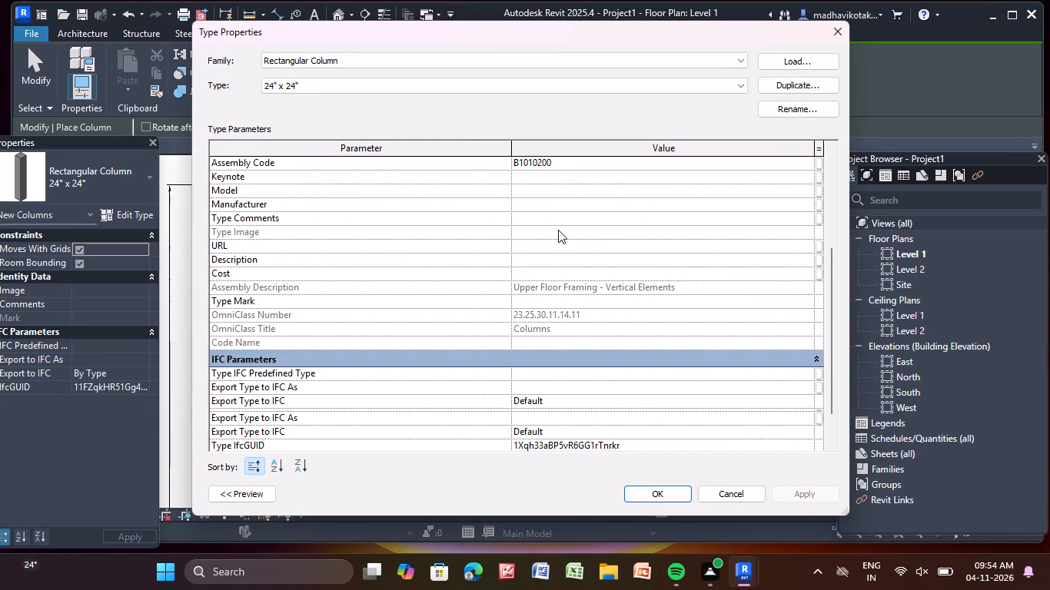
scroll(558, 230, up, 4)
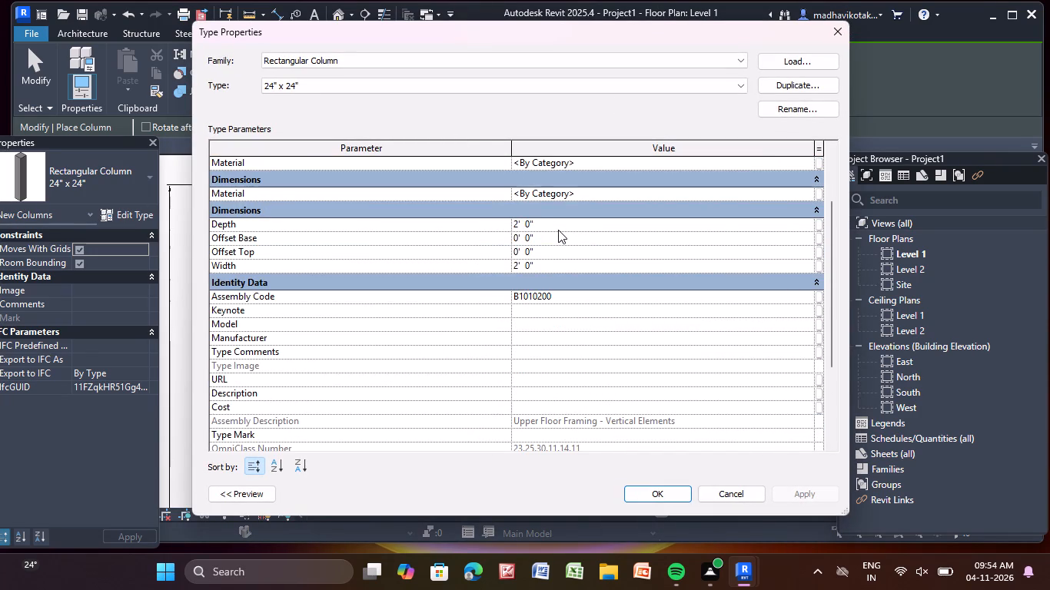
scroll(557, 227, up, 5)
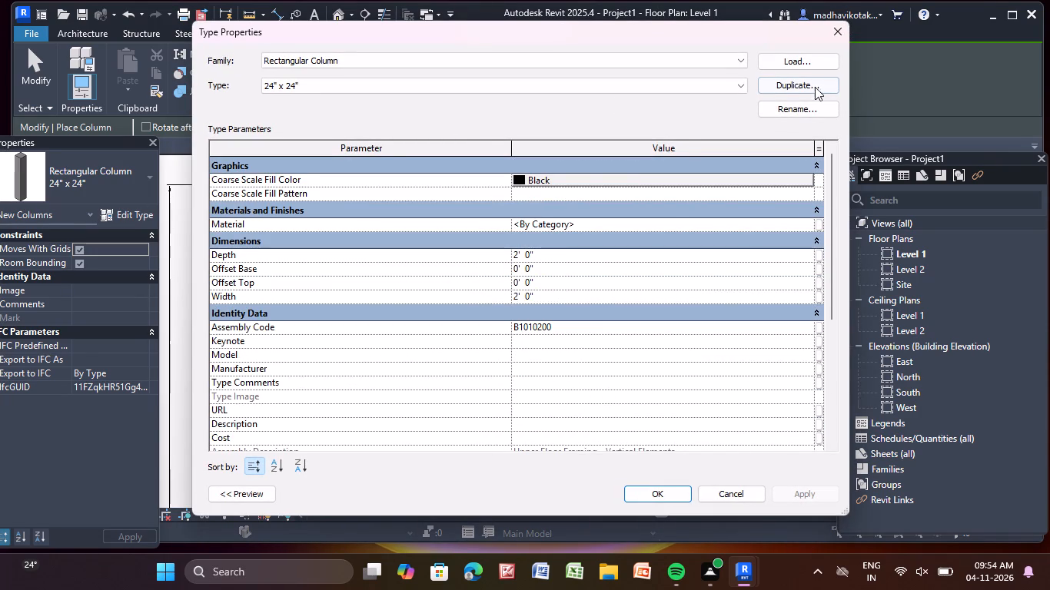
click(814, 88)
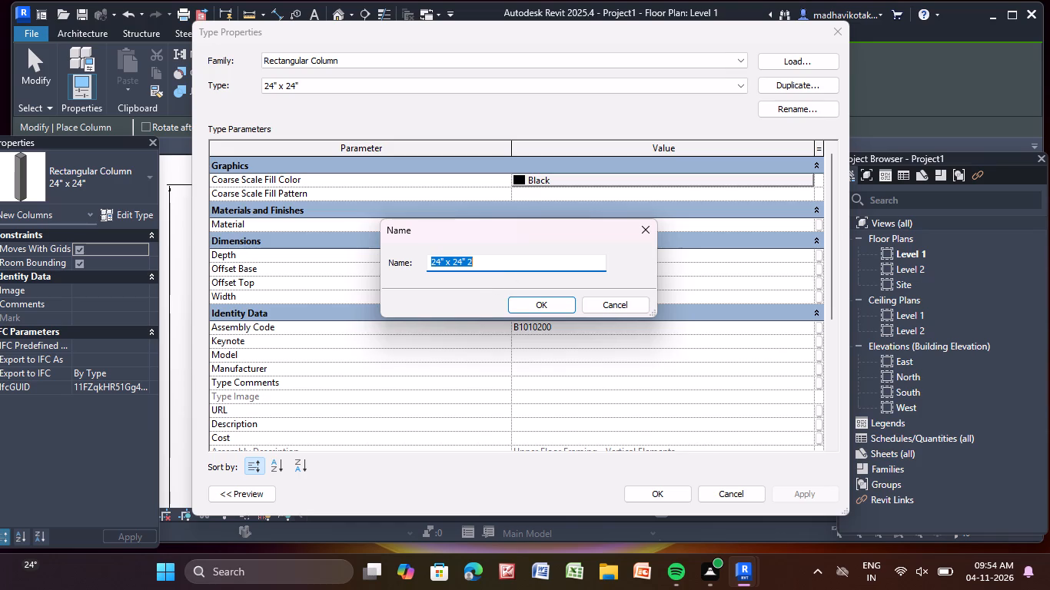
click(523, 258)
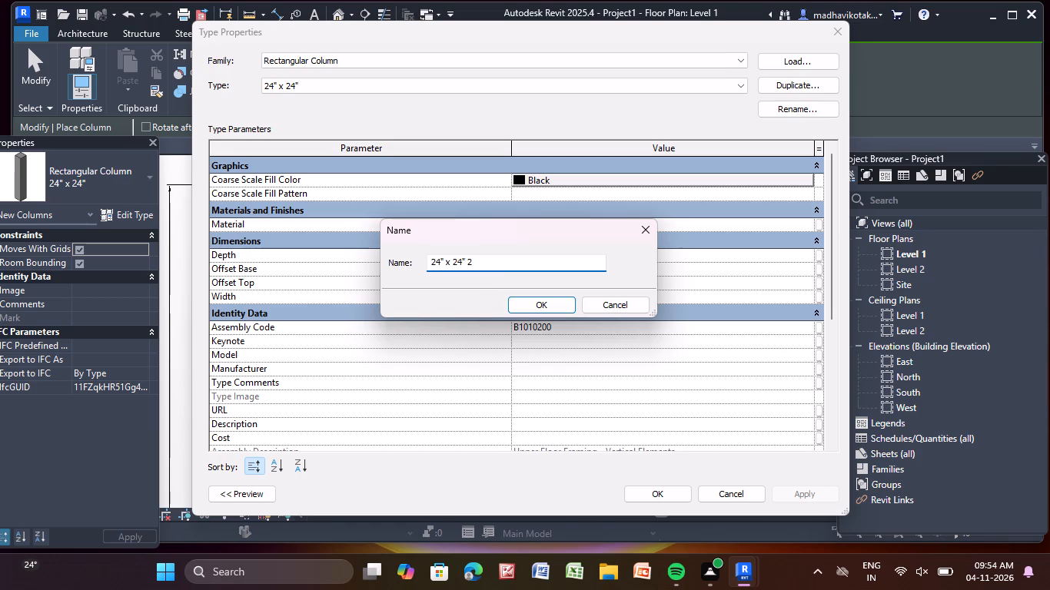
key(BackSpace)
key(BackSpace)
key(BackSpace)
key(BackSpace)
key(BackSpace)
key(BackSpace)
key(BackSpace)
key(BackSpace)
key(BackSpace)
key(BackSpace)
key(BackSpace)
key(BackSpace)
key(BackSpace)
key(BackSpace)
key(BackSpace)
key(BackSpace)
key(BackSpace)
key(BackSpace)
key(BackSpace)
key(BackSpace)
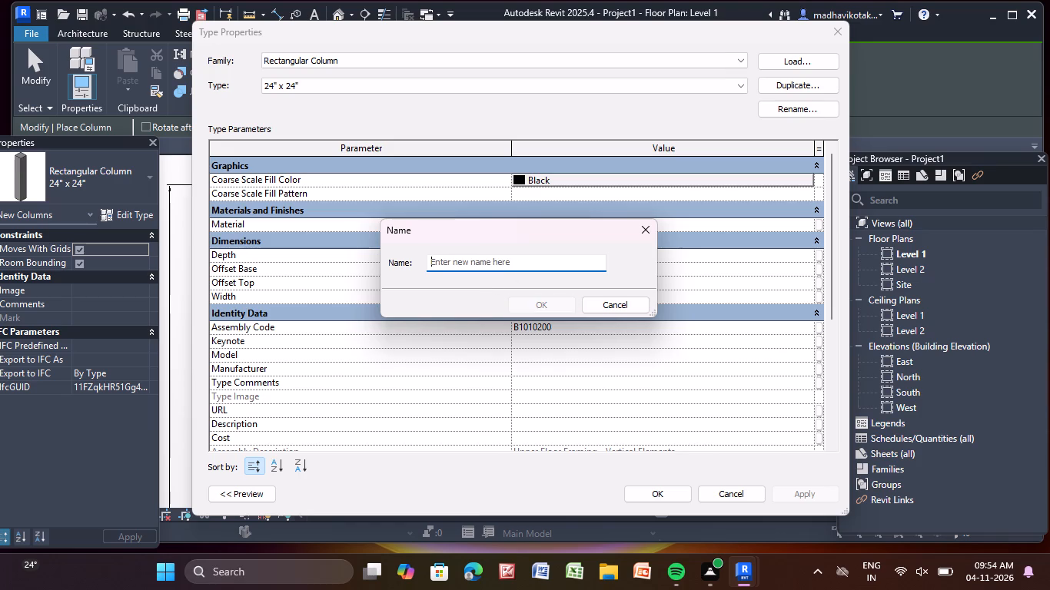
text(9")
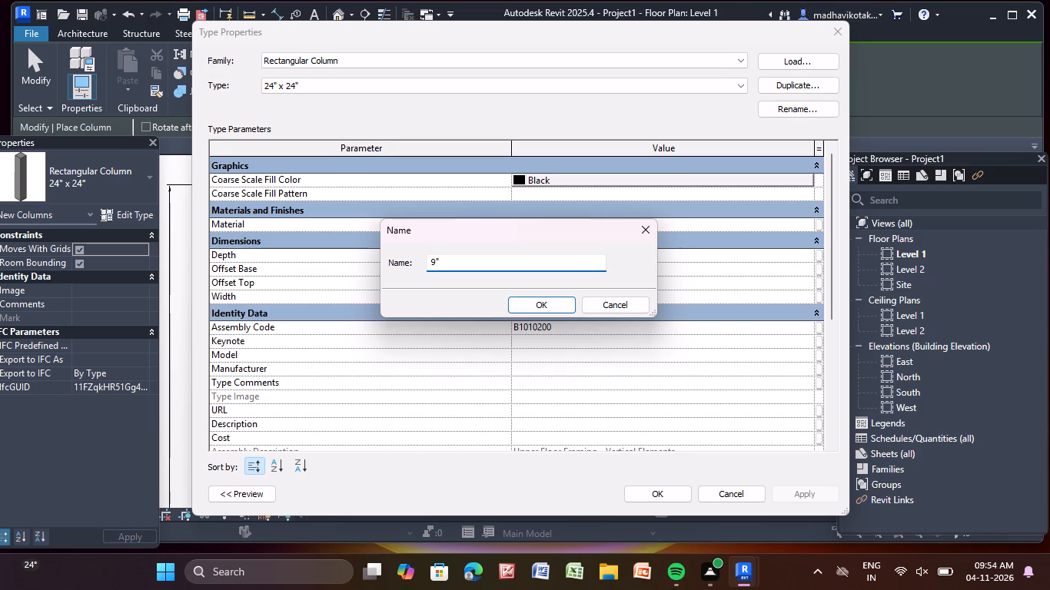
text(x1/2)
key(BackSpace)
key(BackSpace)
key(BackSpace)
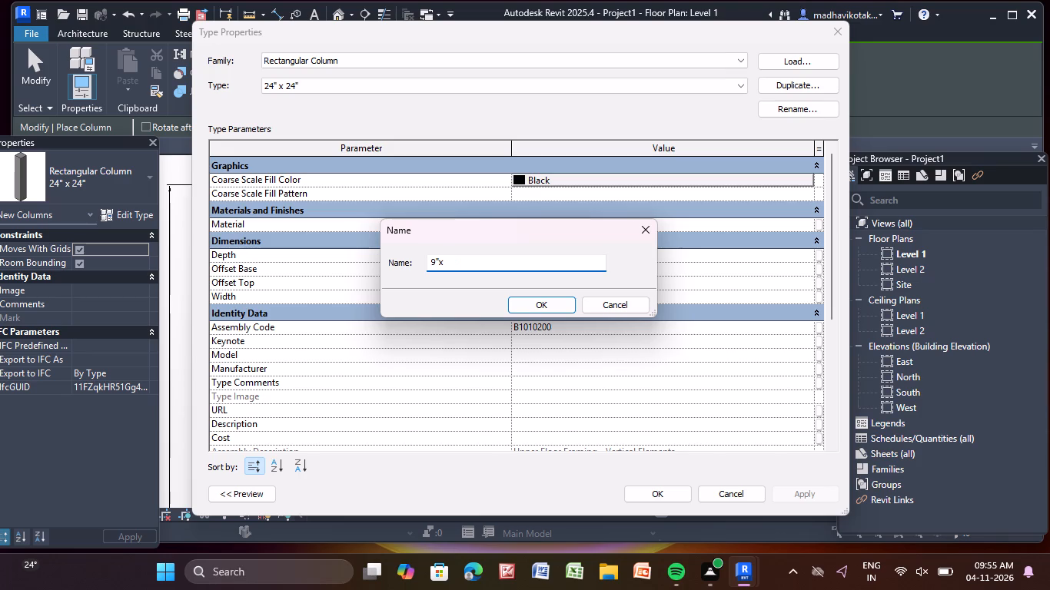
text(12)
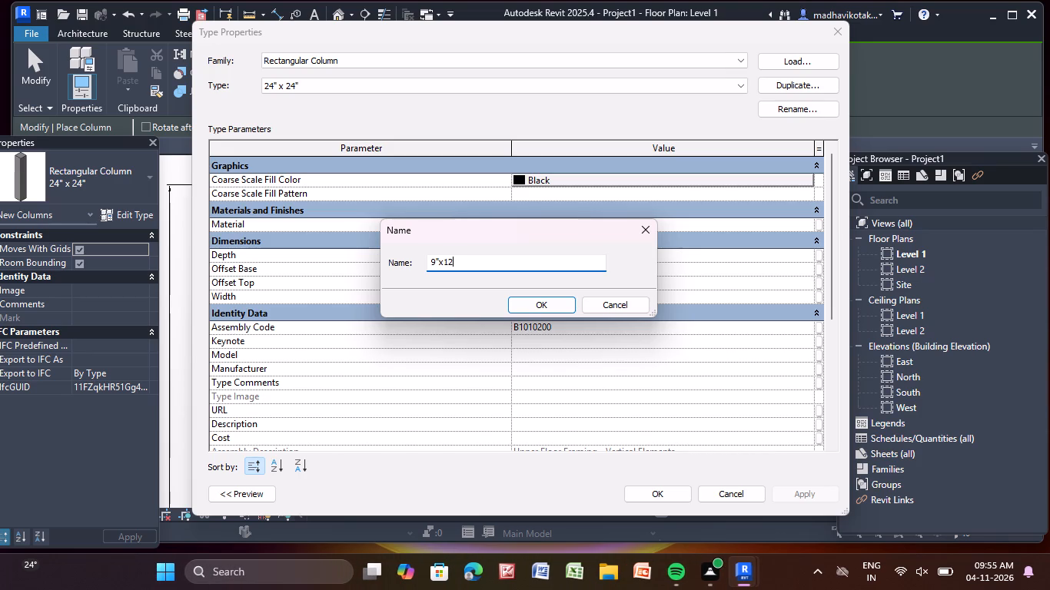
key(slash)
key(BackSpace)
key(shift+quotedbl)
key(slash)
text(12)
key(shift+quotedbl)
text(x12)
key(shift+quotedbl)
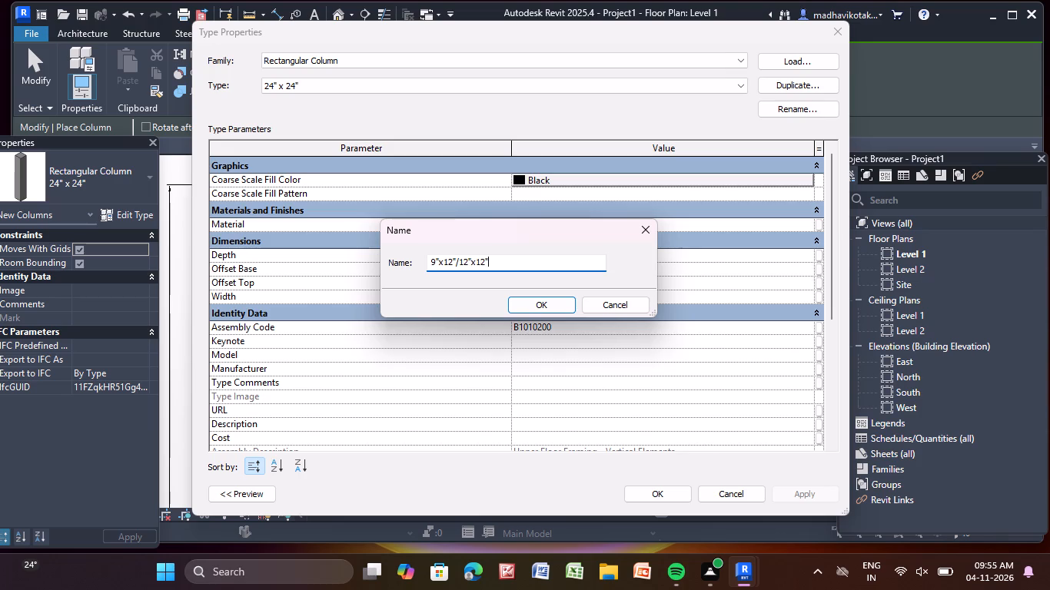
click(527, 302)
click(657, 502)
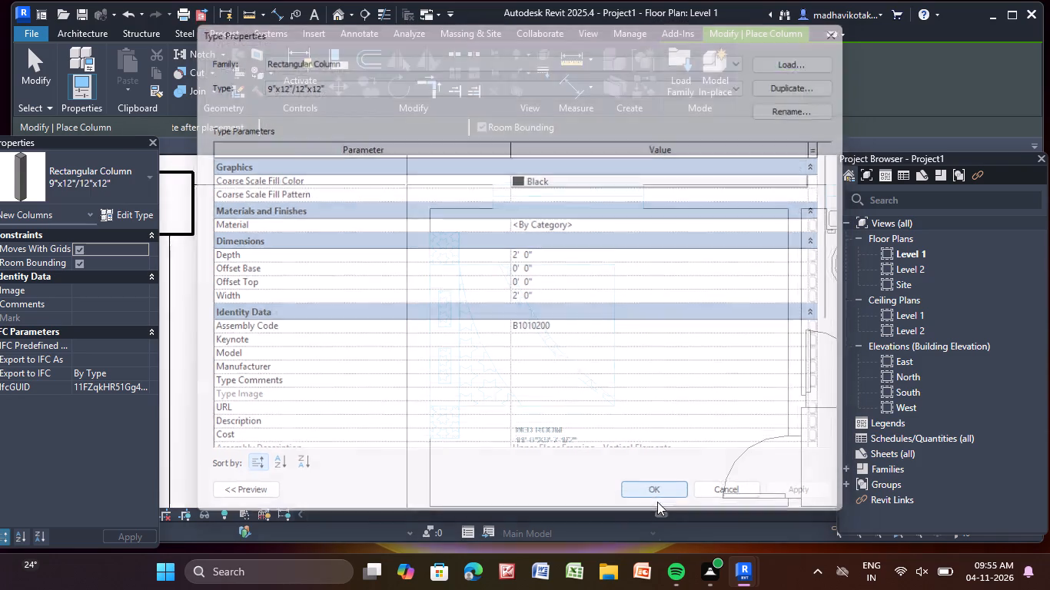
Place 9"x12"/12"x12" rectangular columns at the upper-left and upper-right outer corners of the building plan.
click(115, 178)
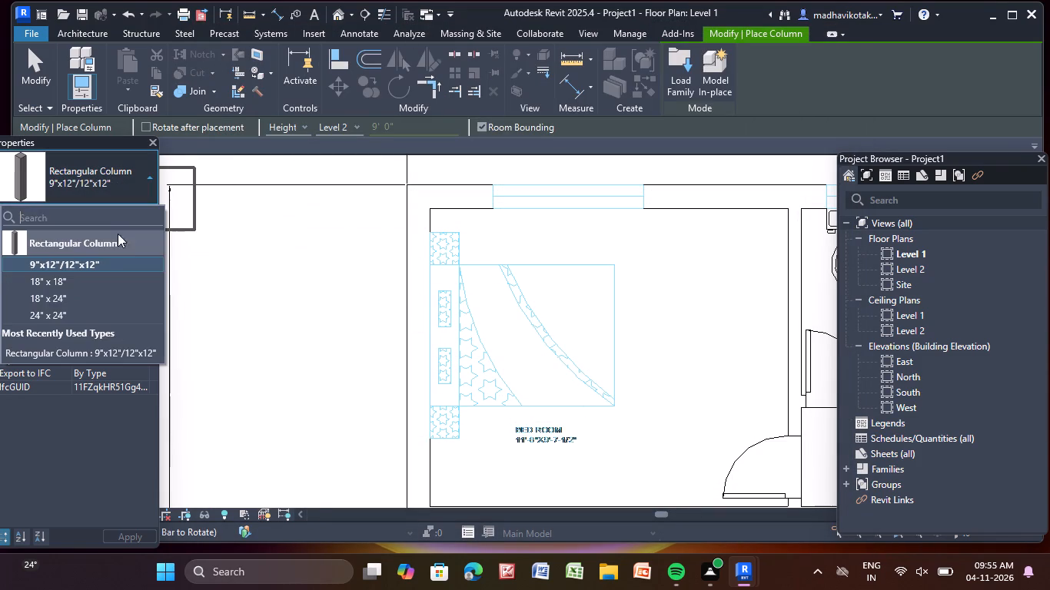
click(95, 266)
scroll(346, 251, down, 1)
middle_drag(346, 251, 538, 348)
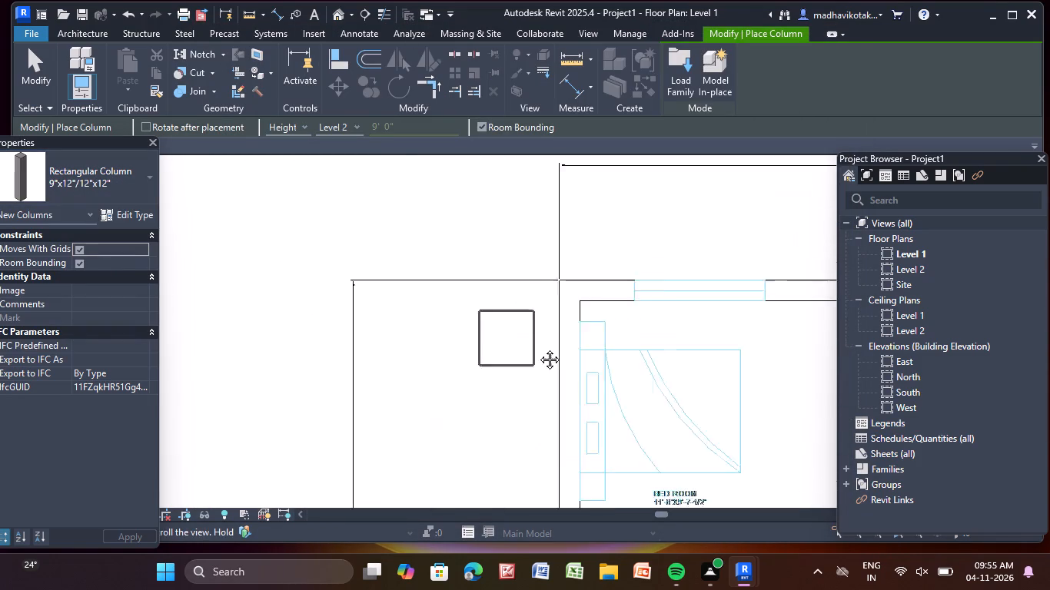
middle_drag(538, 348, 541, 350)
scroll(502, 289, down, 2)
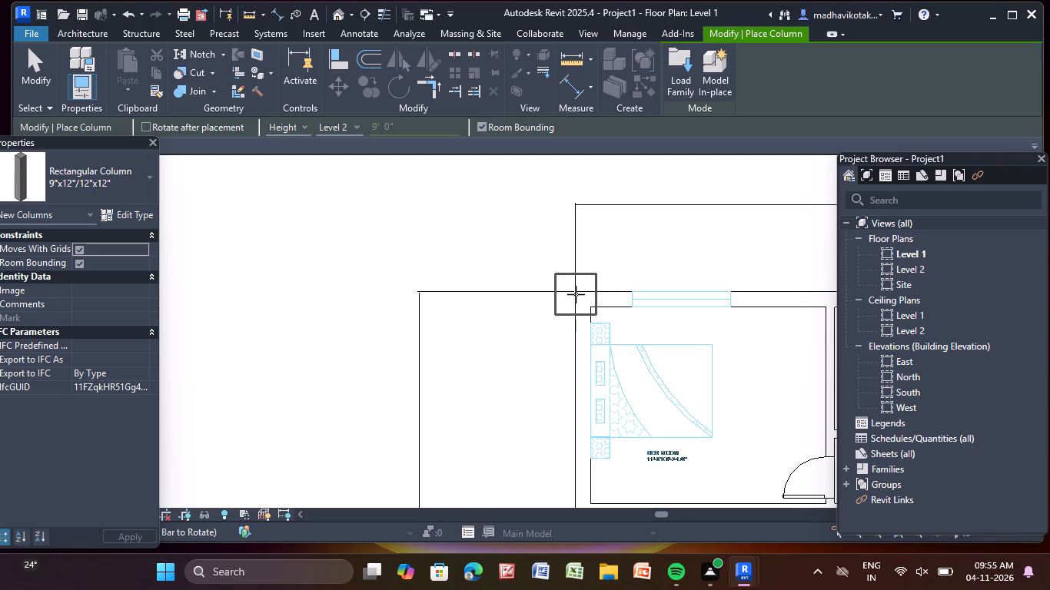
click(576, 294)
scroll(683, 329, down, 4)
middle_drag(684, 330, 194, 368)
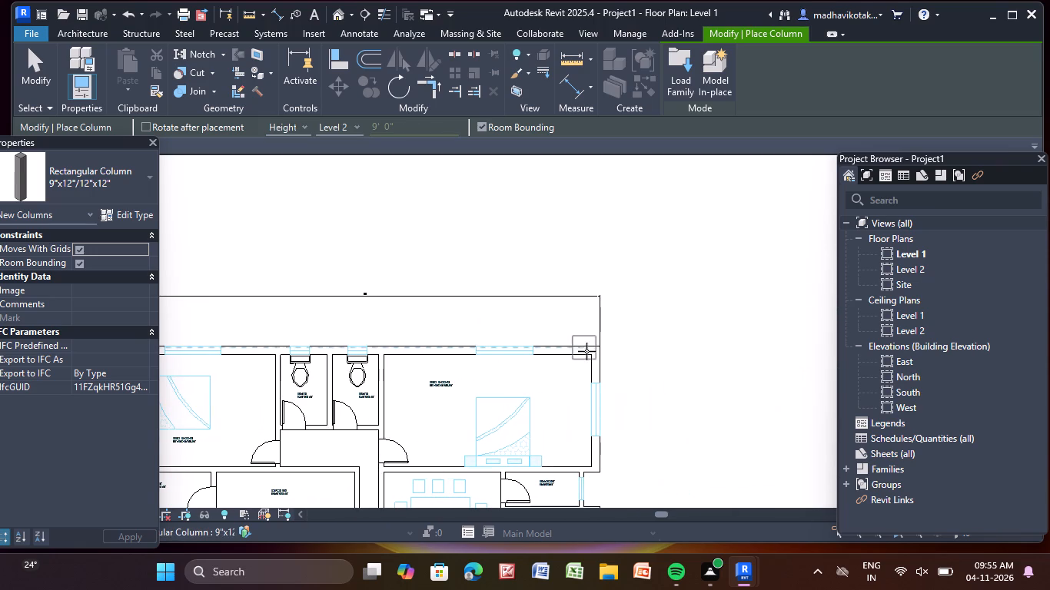
scroll(599, 343, up, 9)
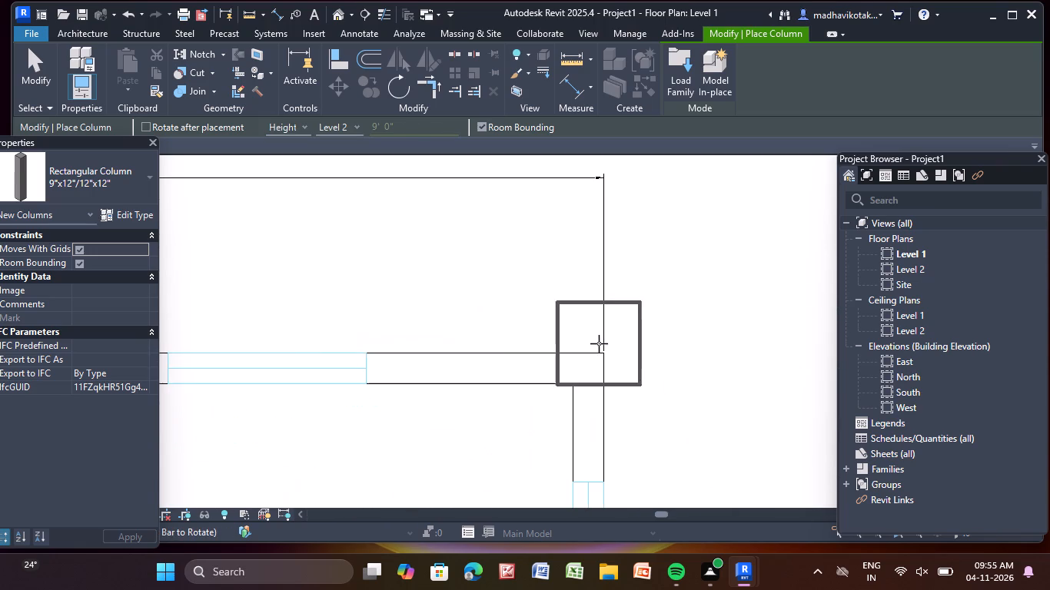
click(603, 353)
Place two columns along the top outer wall, at the wall junctions on either side of the two bathrooms.
scroll(601, 378, down, 10)
middle_drag(503, 416, 637, 371)
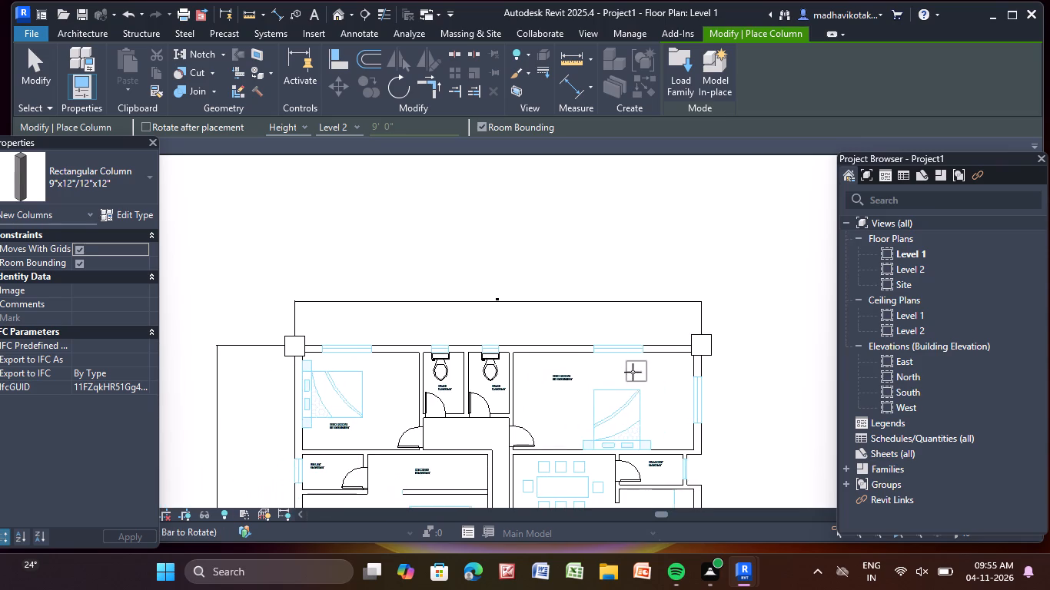
scroll(397, 356, up, 10)
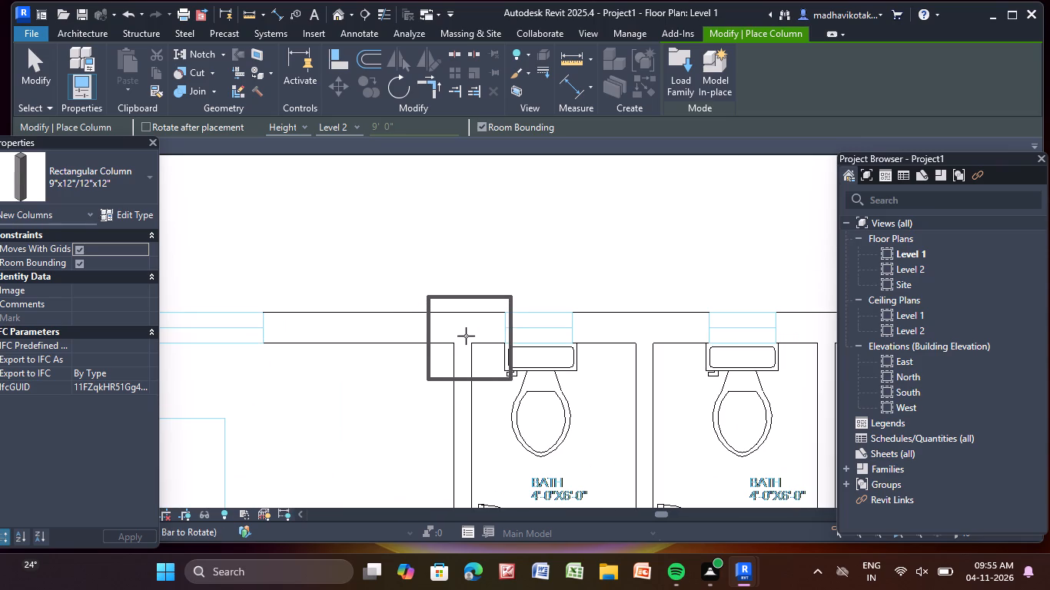
scroll(464, 334, down, 5)
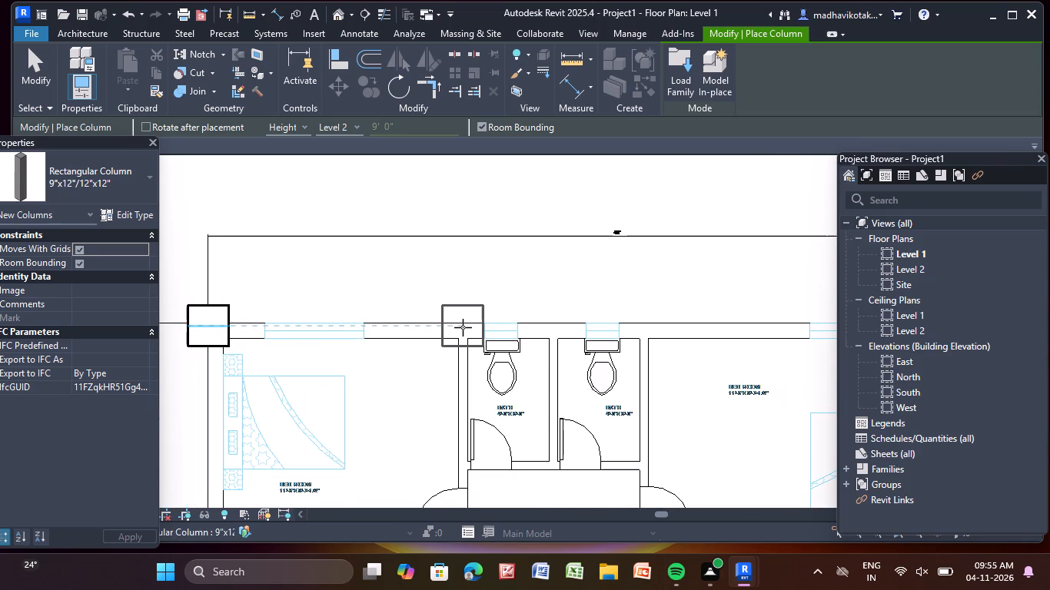
click(463, 327)
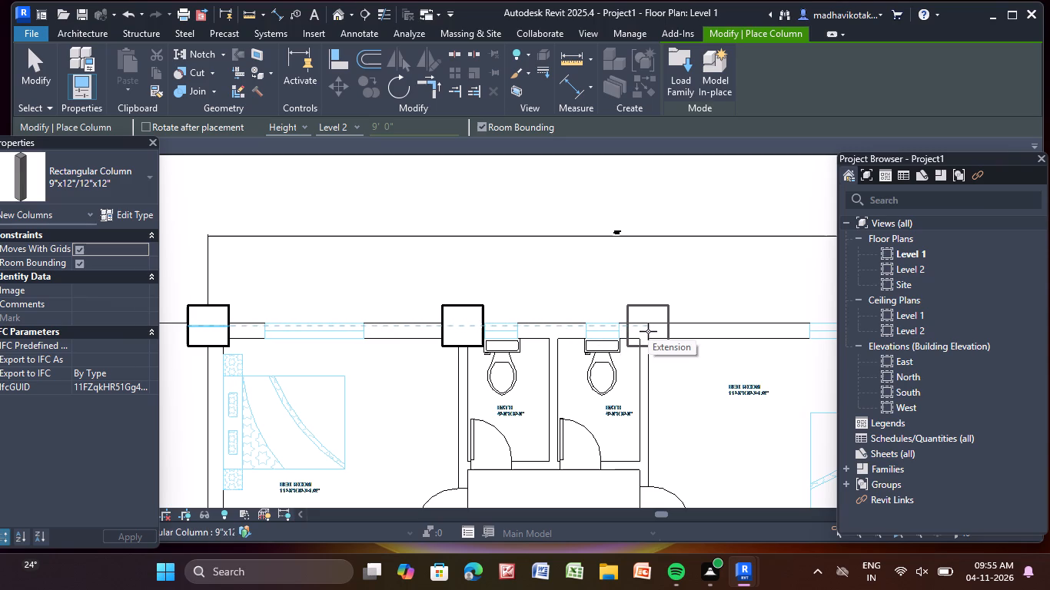
click(648, 331)
Place a 9"x12"/12"x12" column on the plan's left outer wall, at the wall junction between the upper-left bedroom and the utility room.
scroll(595, 399, down, 7)
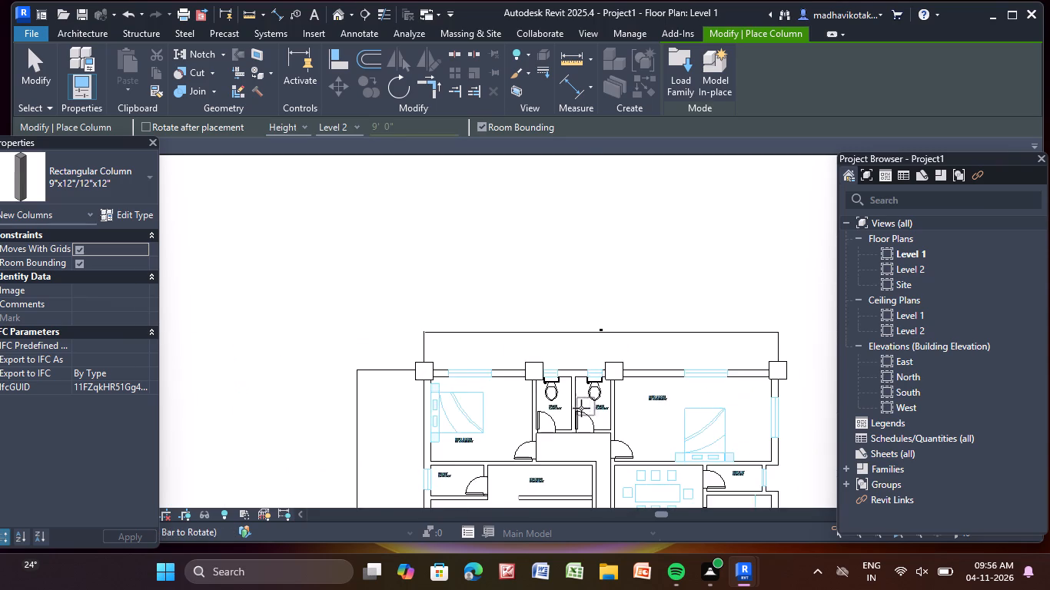
scroll(581, 408, down, 3)
middle_drag(574, 400, 540, 332)
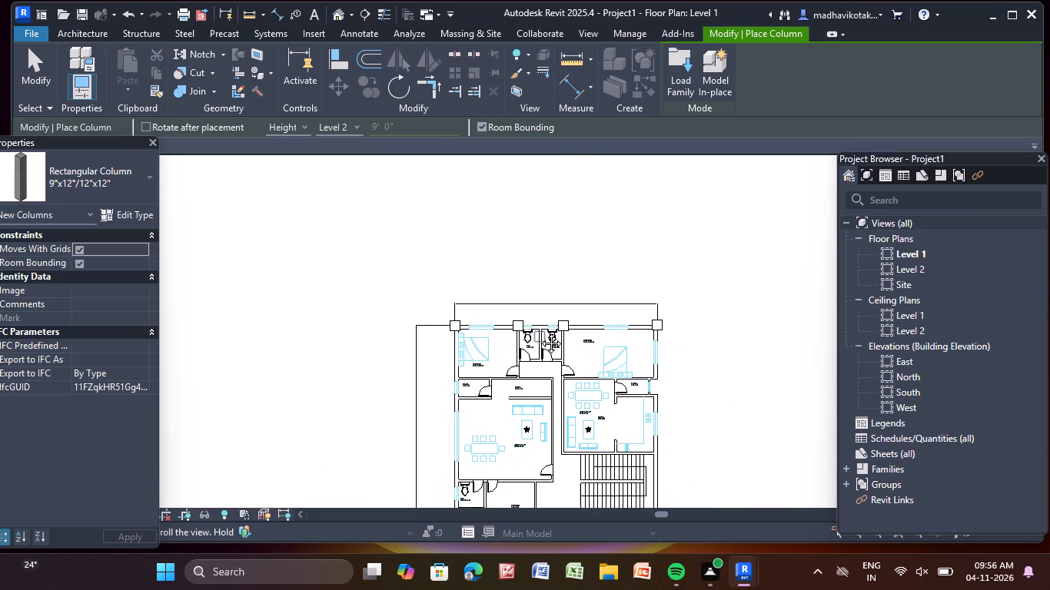
middle_drag(540, 332, 532, 247)
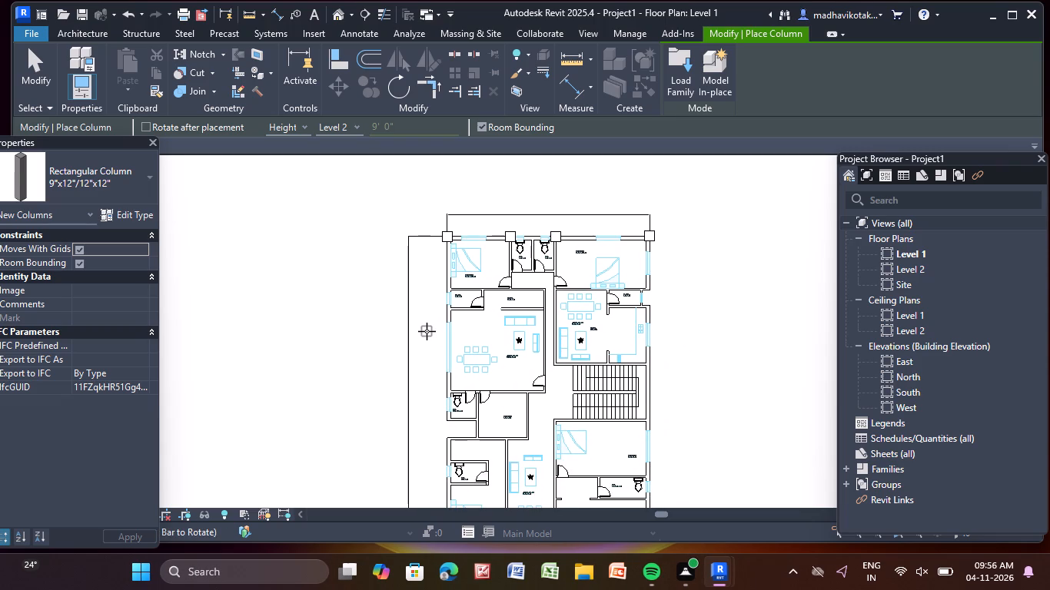
scroll(434, 318, up, 8)
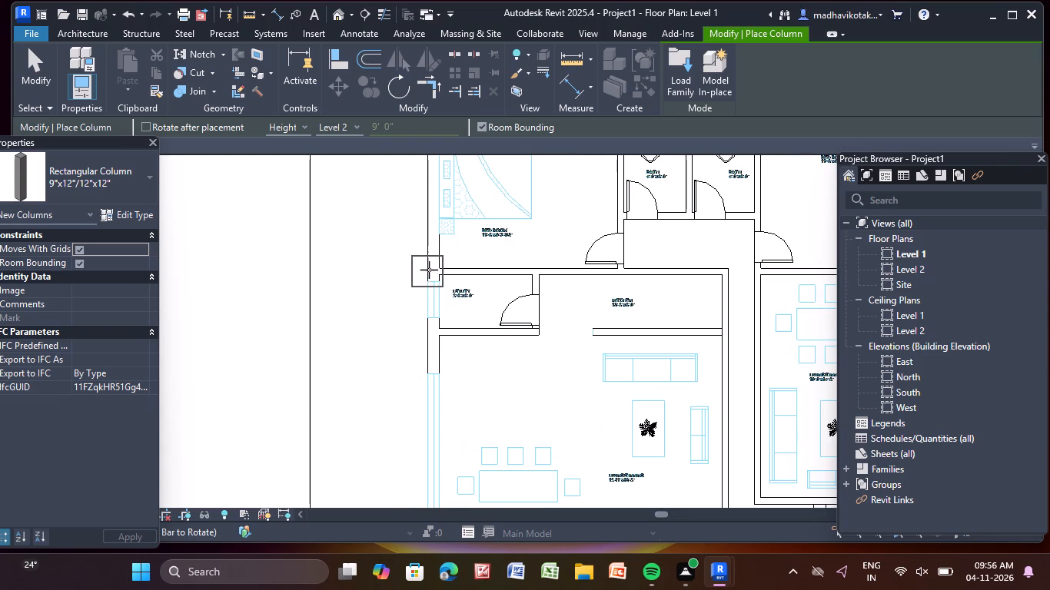
middle_drag(437, 268, 430, 359)
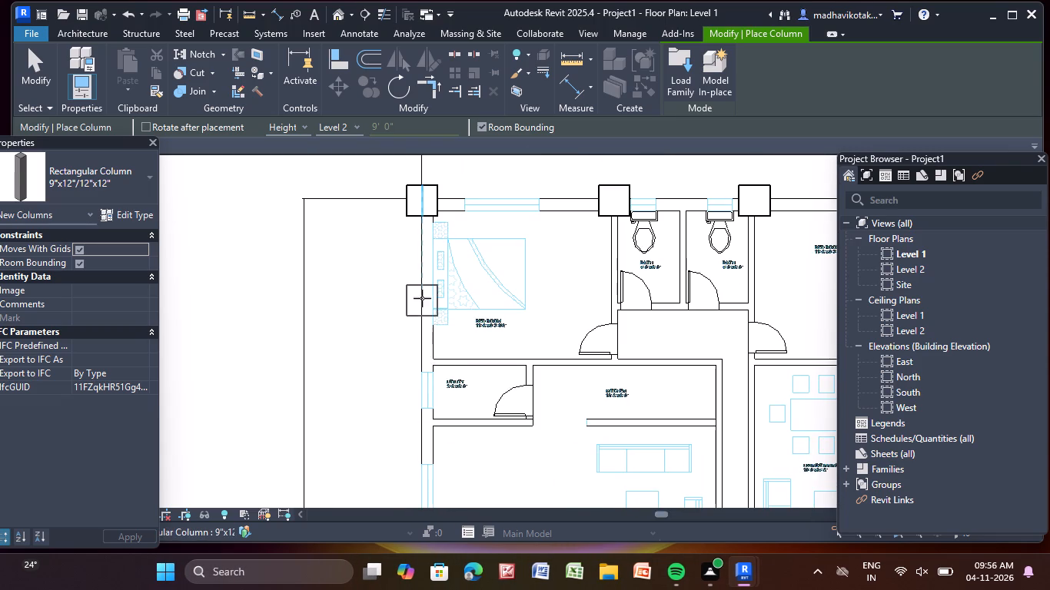
click(424, 365)
Place a column on the left outer wall, at the junction of the large living/dining room and the bathroom below it.
middle_drag(424, 419, 397, 216)
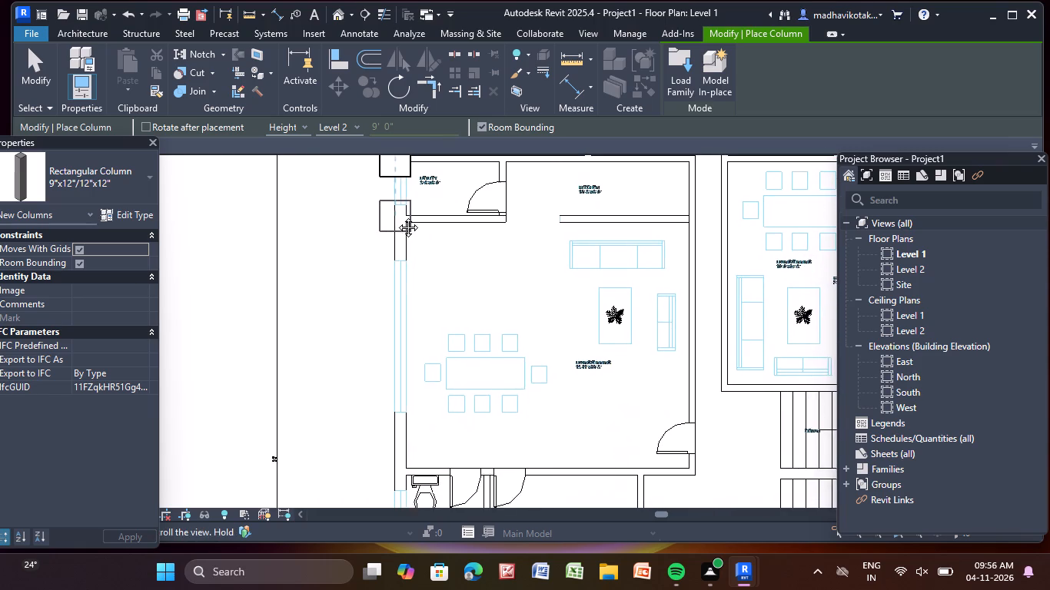
middle_drag(397, 216, 395, 216)
scroll(397, 289, down, 3)
middle_drag(396, 317, 375, 290)
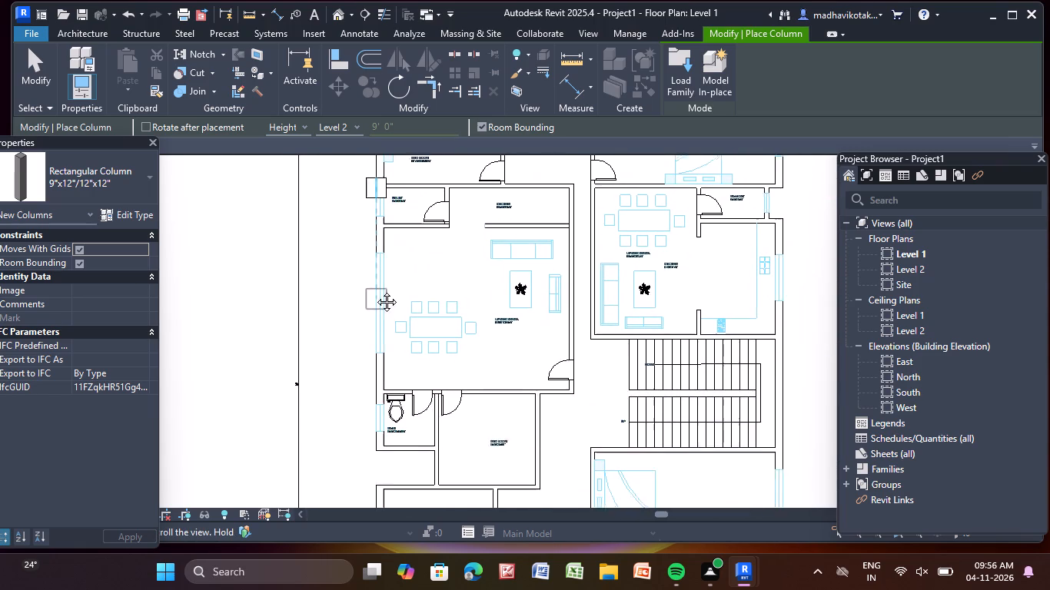
middle_drag(375, 290, 370, 275)
scroll(372, 381, up, 7)
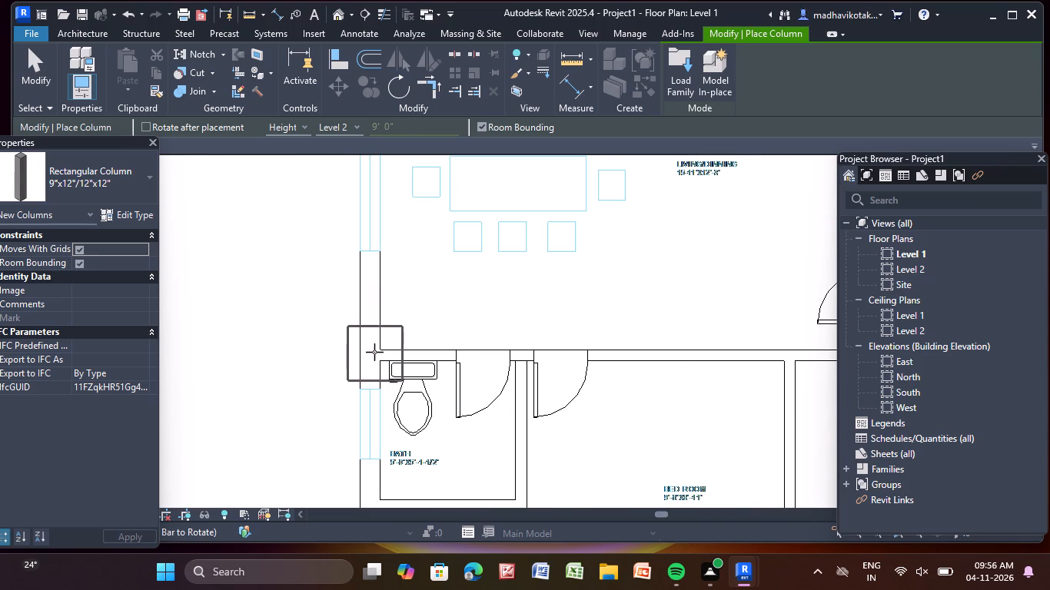
scroll(365, 363, down, 4)
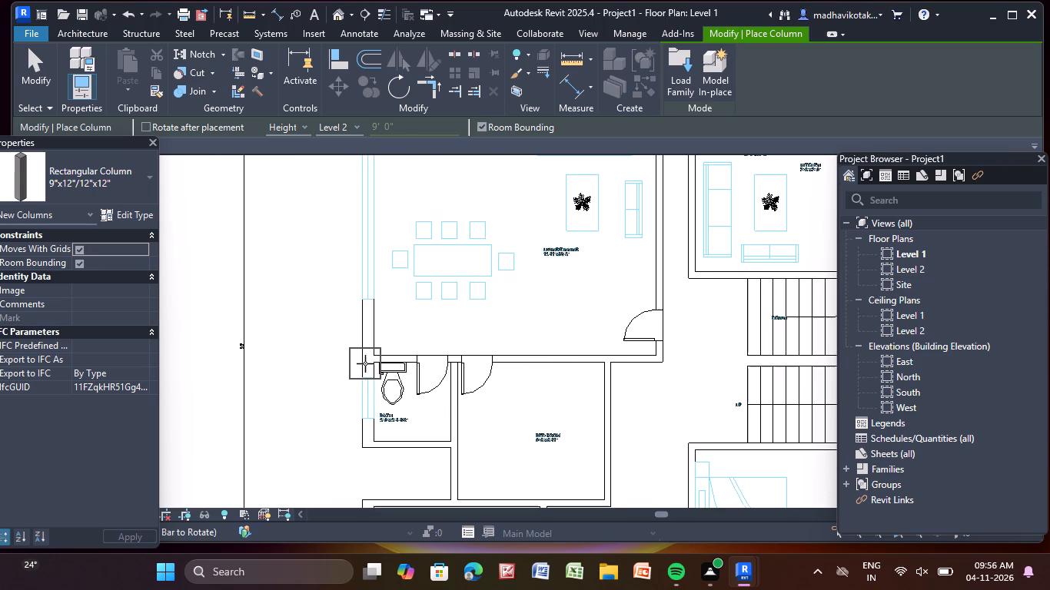
scroll(361, 300, down, 3)
middle_drag(364, 311, 380, 393)
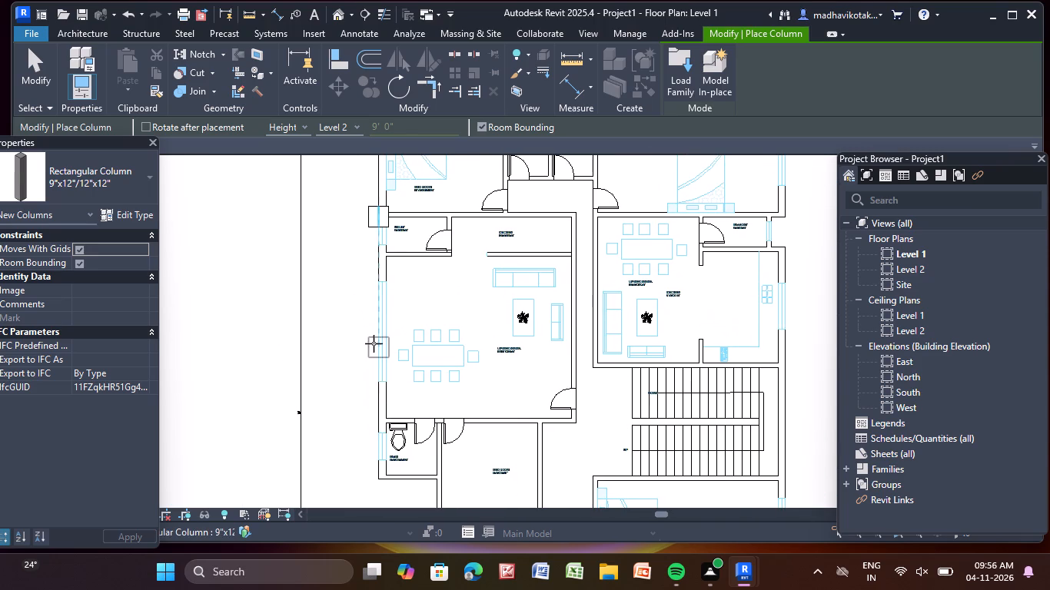
scroll(380, 423, up, 3)
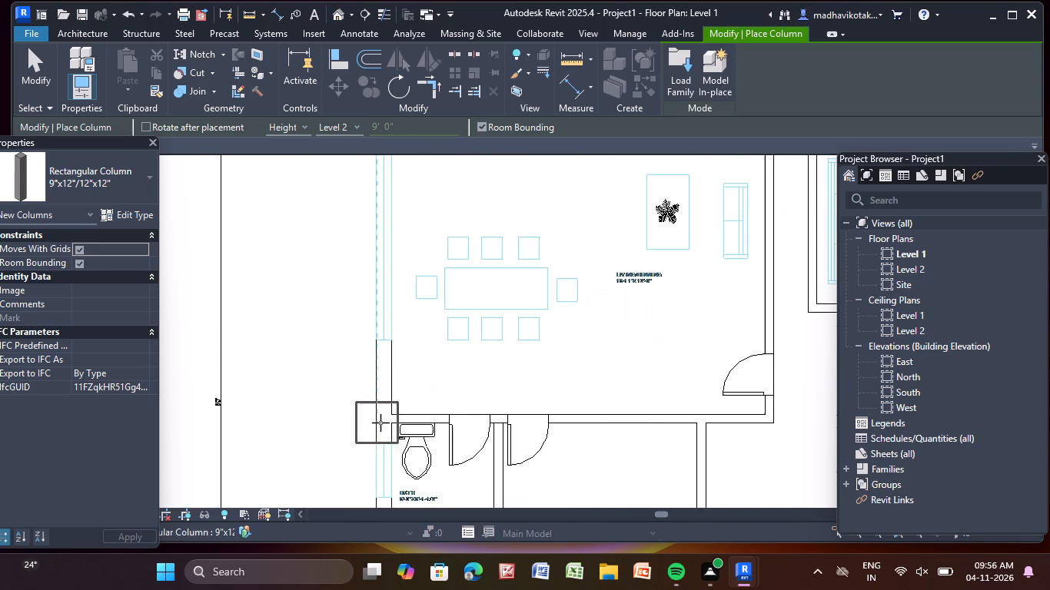
scroll(380, 423, up, 6)
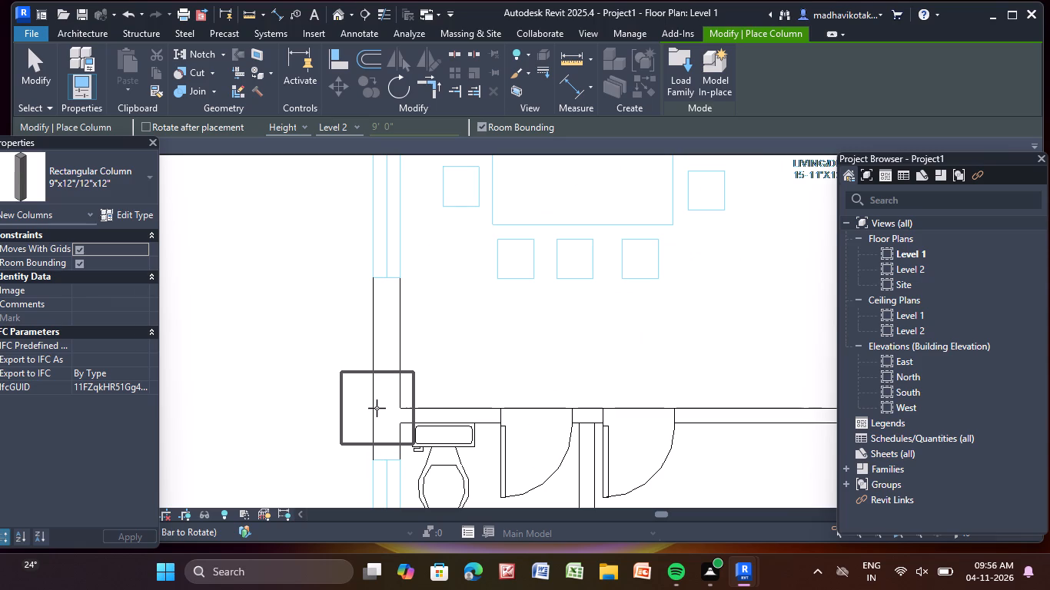
click(374, 406)
Place a column at the lower-left outer corner of the building, beside the bottom bedroom.
scroll(381, 409, down, 7)
scroll(443, 428, down, 4)
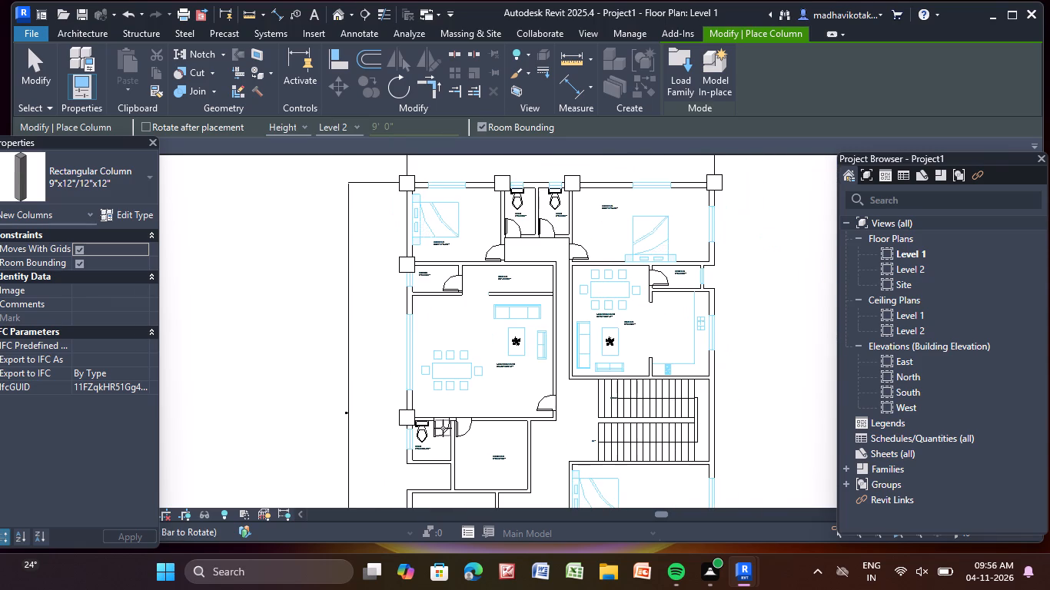
scroll(443, 428, down, 4)
middle_drag(443, 428, 355, 246)
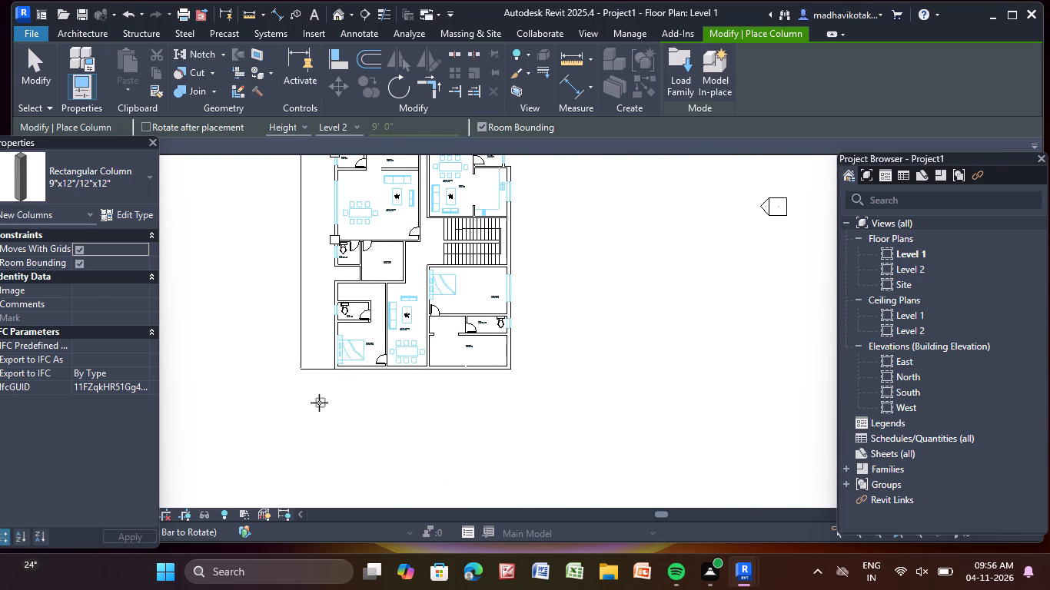
scroll(273, 380, up, 3)
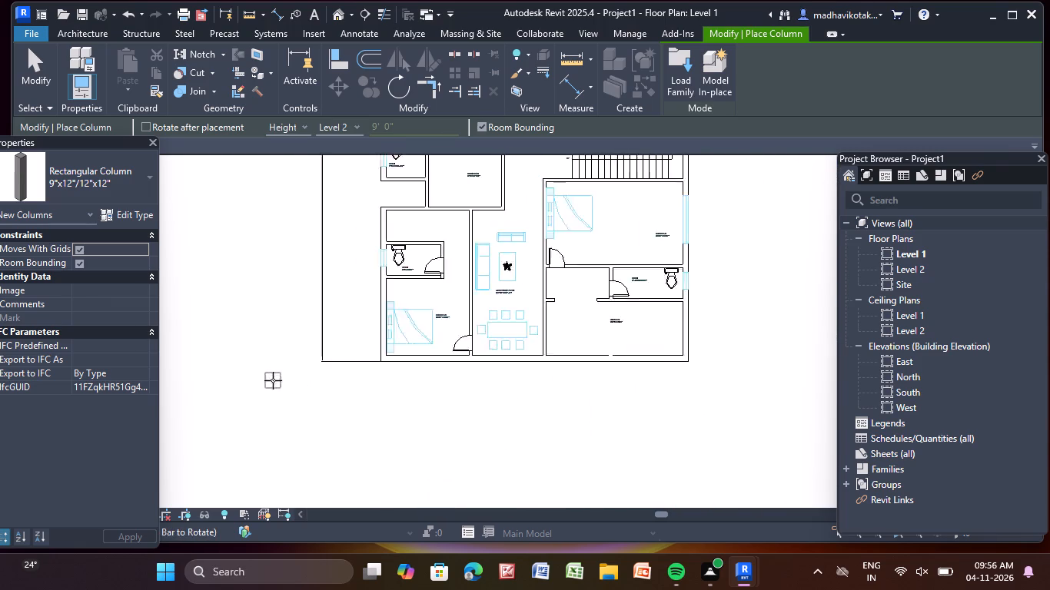
scroll(273, 380, up, 7)
scroll(399, 387, up, 3)
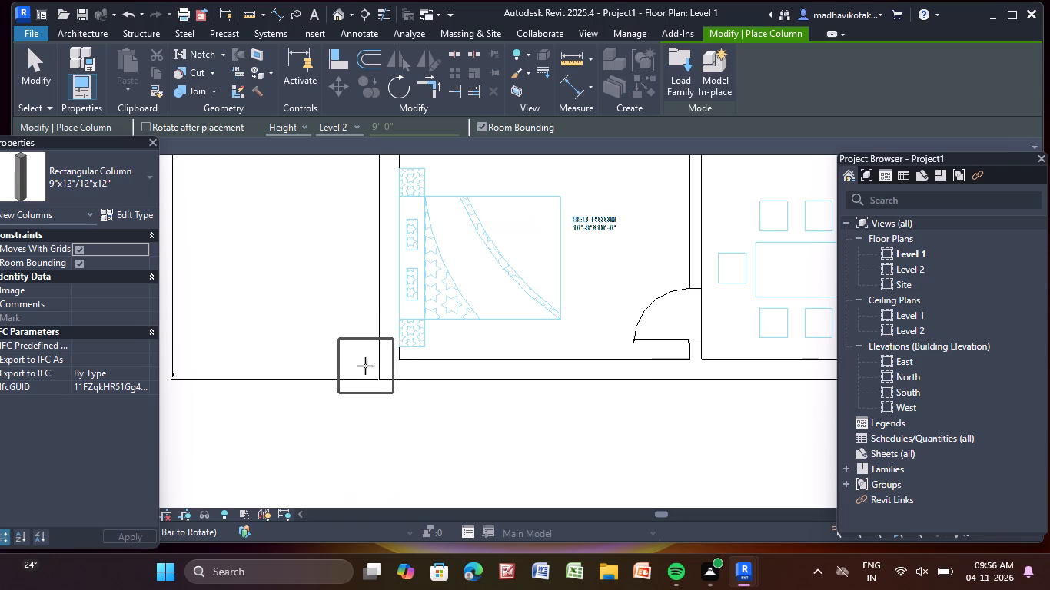
scroll(404, 361, down, 7)
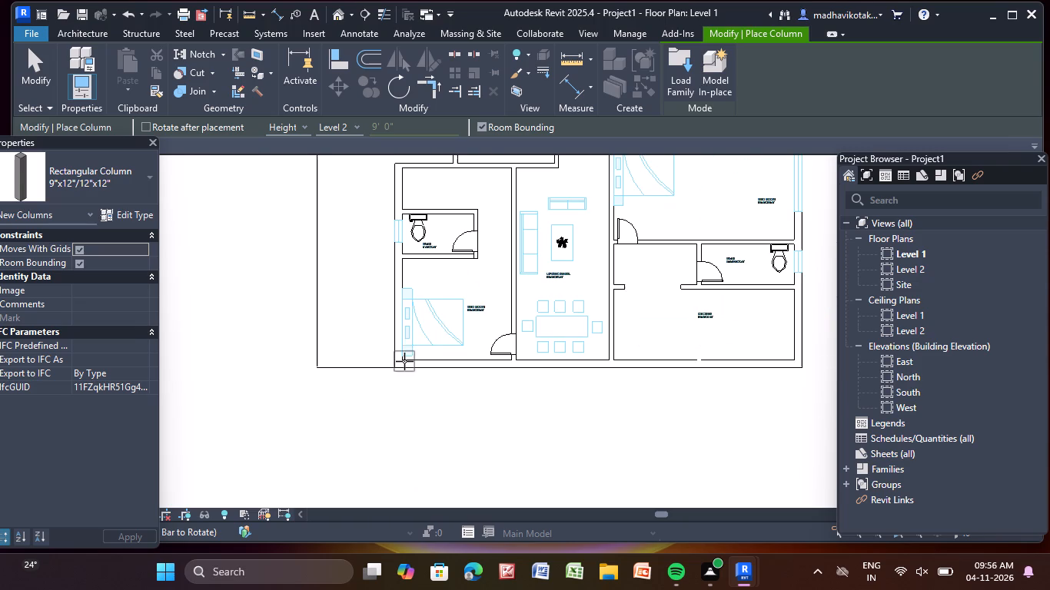
scroll(407, 256, down, 4)
middle_drag(407, 265, 404, 290)
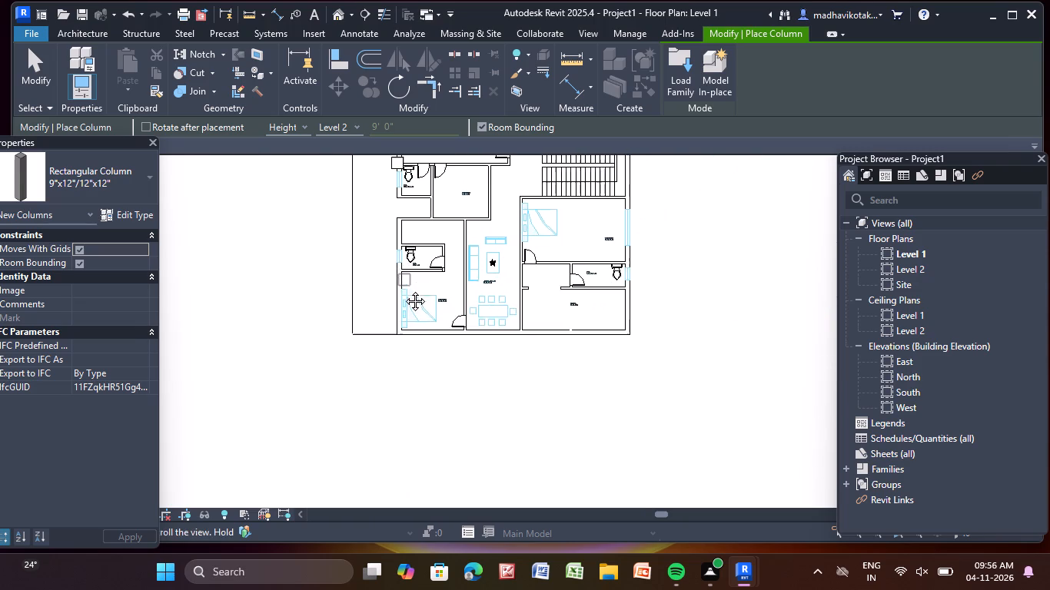
middle_drag(404, 290, 402, 344)
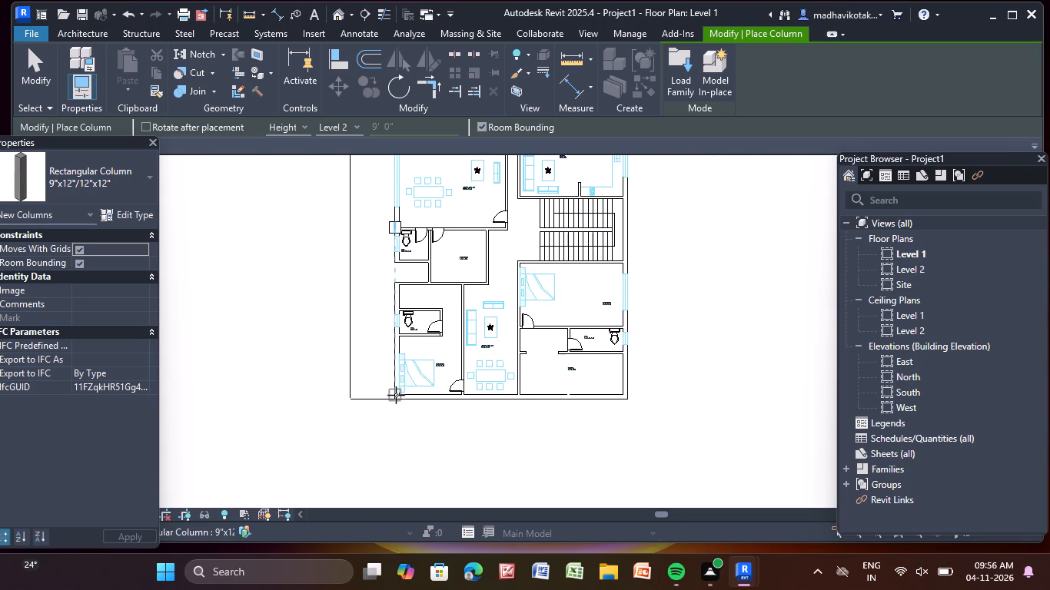
scroll(394, 393, up, 9)
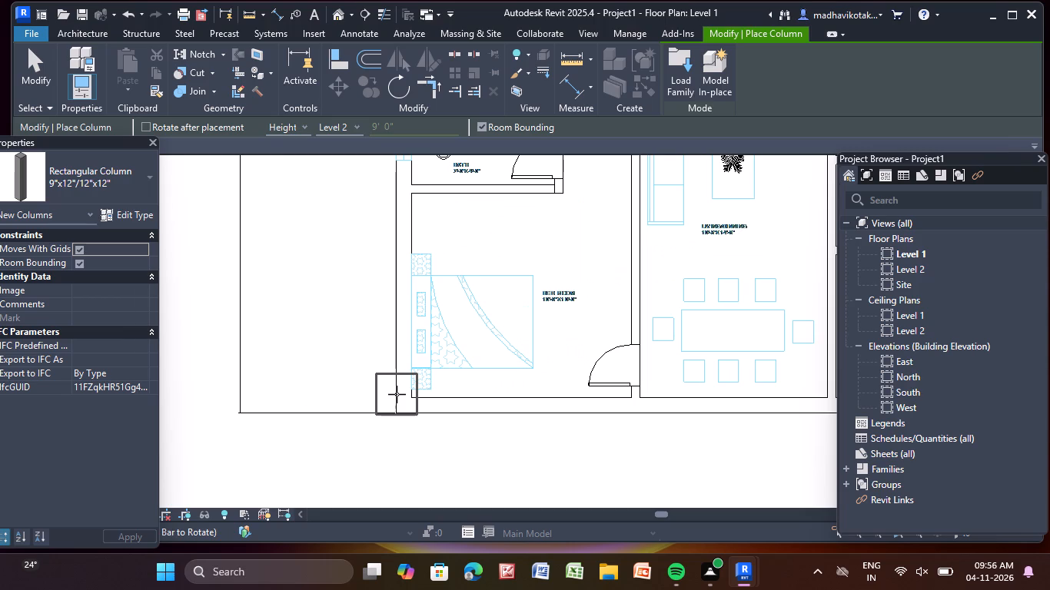
click(397, 394)
Place three columns along the bottom outer wall: at both side walls of the lower living/dining room and at the lower-right building corner.
scroll(497, 422, down, 5)
middle_drag(503, 423, 407, 444)
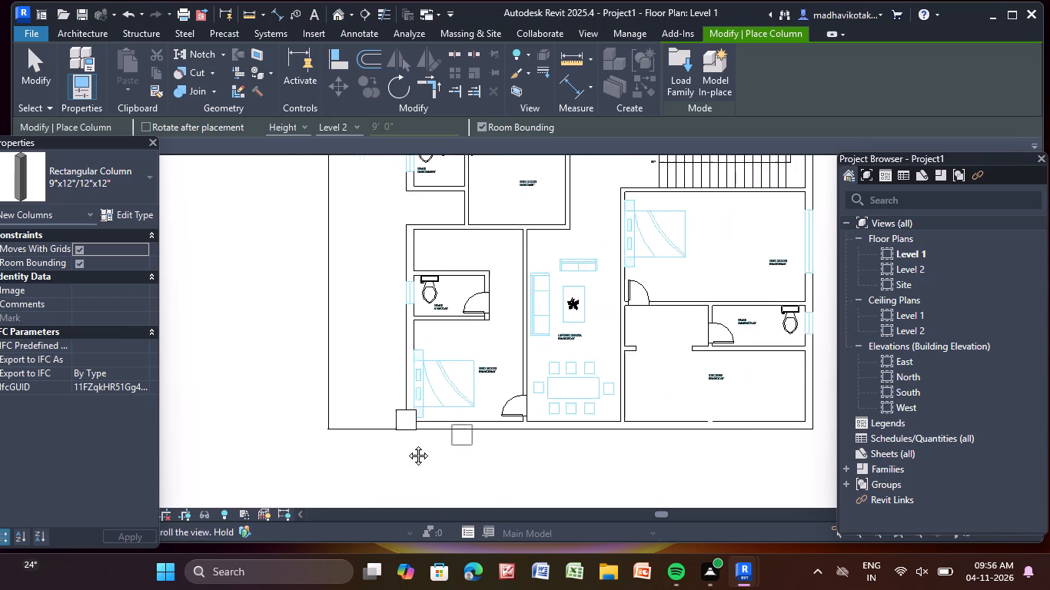
middle_drag(407, 444, 297, 448)
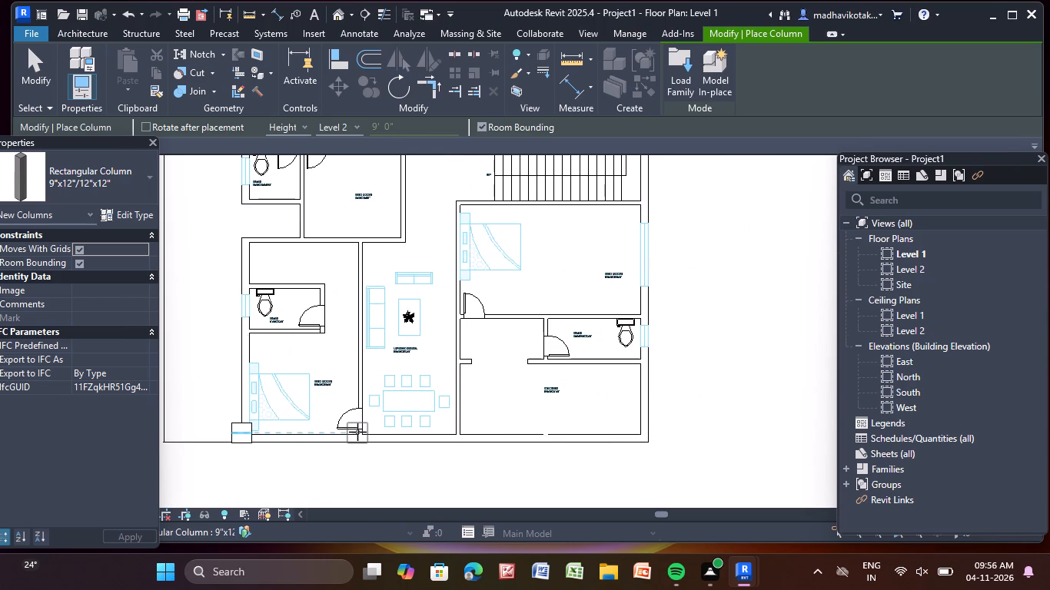
click(361, 433)
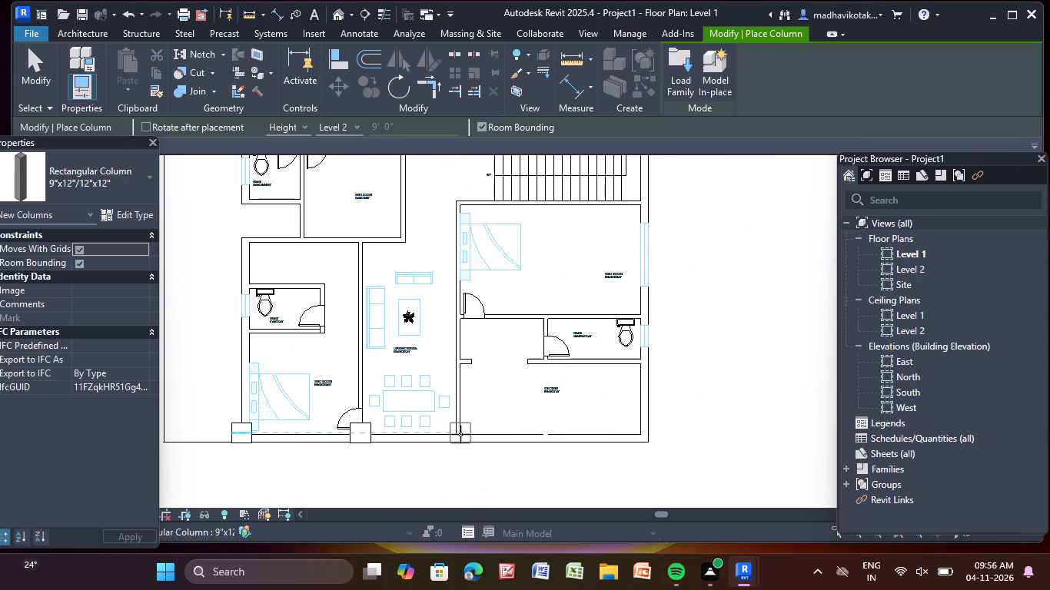
click(461, 435)
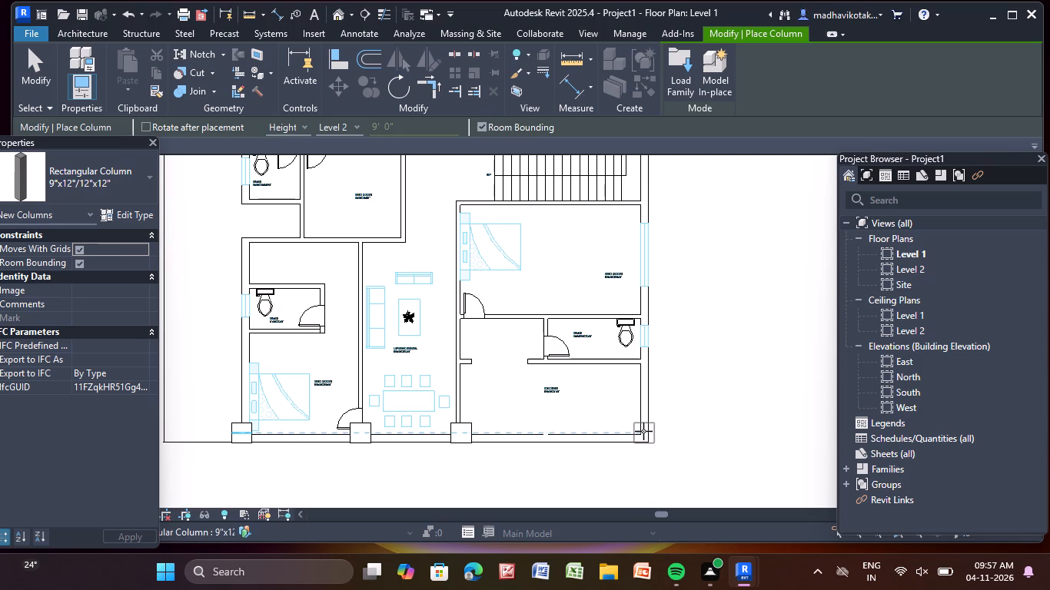
click(643, 431)
Place two columns on the right outer wall, at the wall junctions below and above the lower-right bathroom.
middle_drag(647, 330, 636, 364)
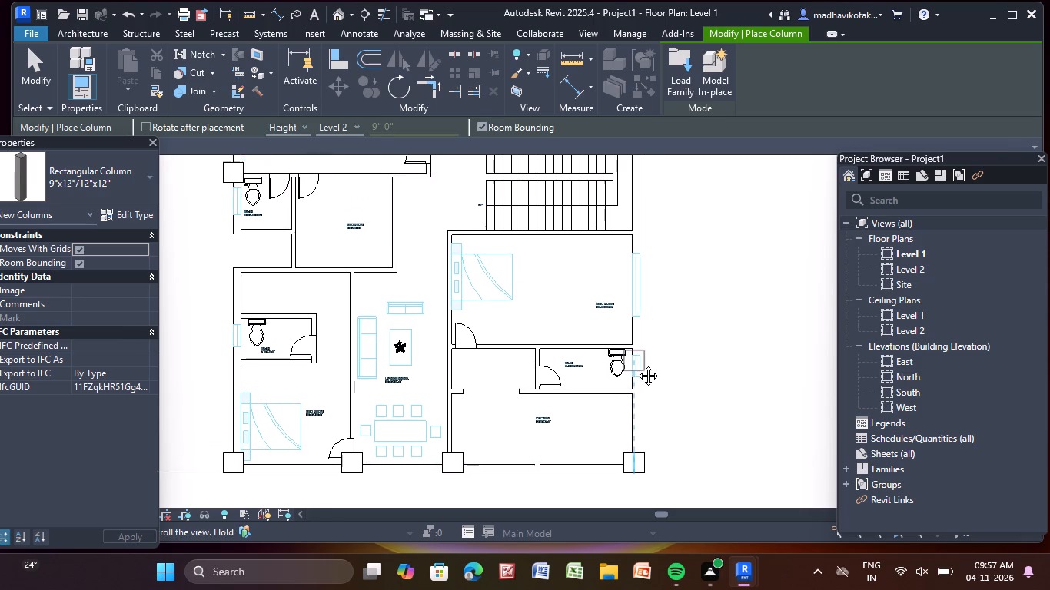
middle_drag(636, 364, 629, 395)
scroll(626, 416, up, 4)
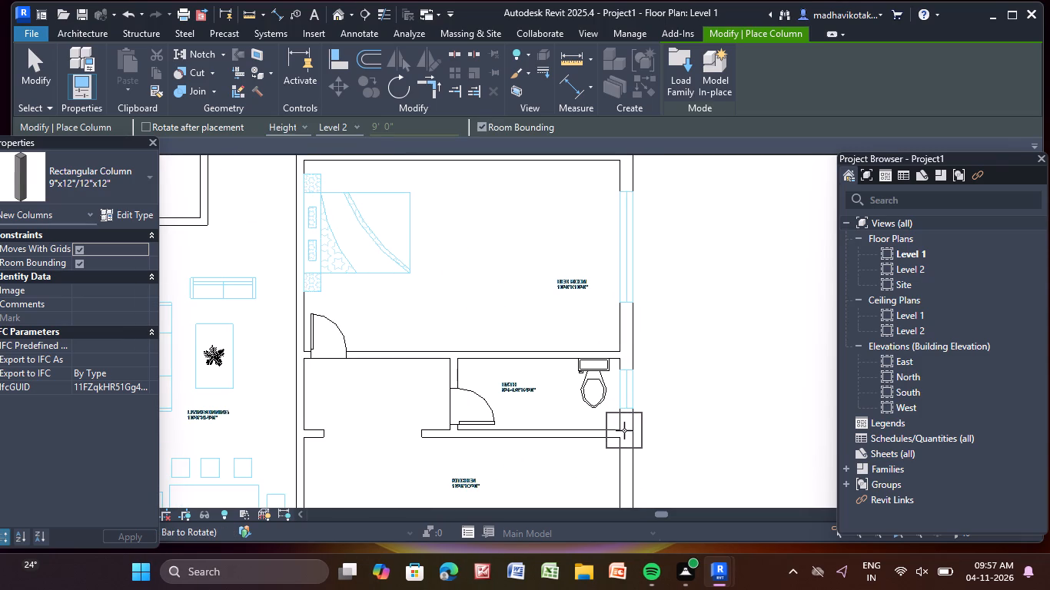
click(623, 431)
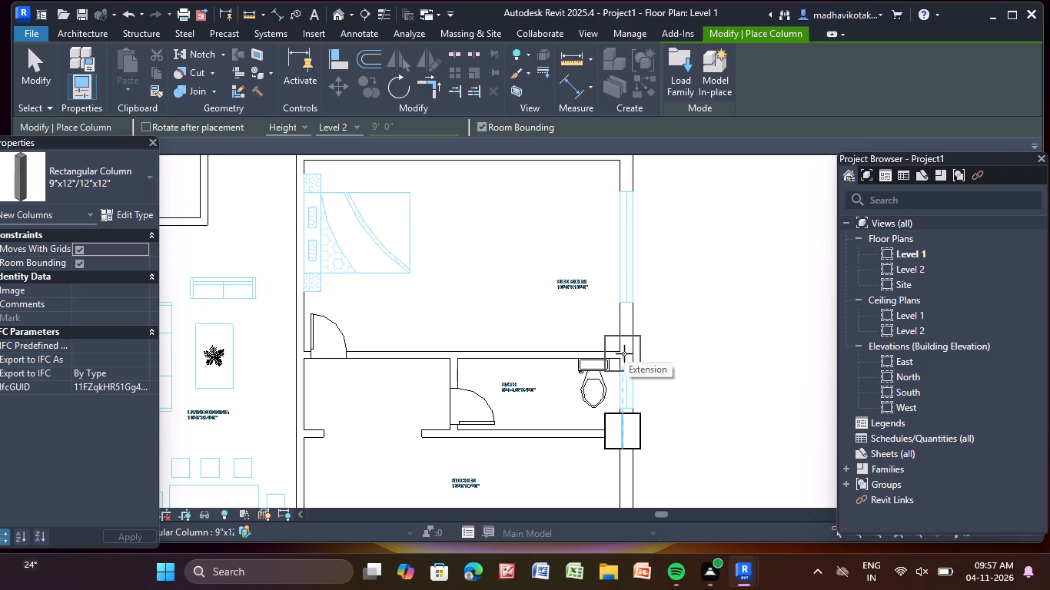
click(623, 356)
Place two columns on the right outer wall at the staircase's bounding walls, one above the lower bedroom and one below the kitchen.
scroll(623, 356, down, 5)
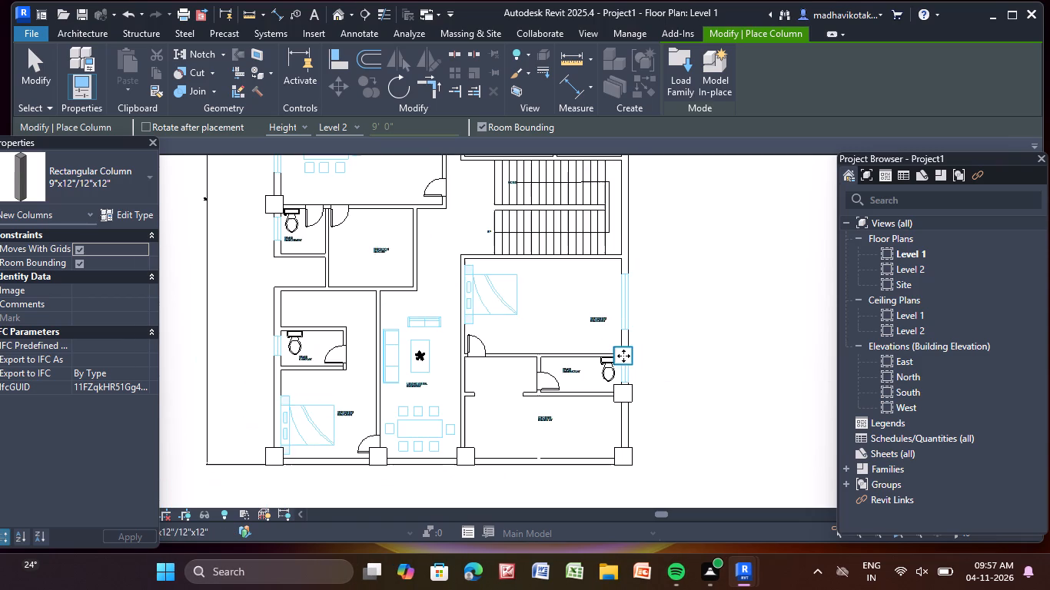
middle_drag(623, 356, 605, 456)
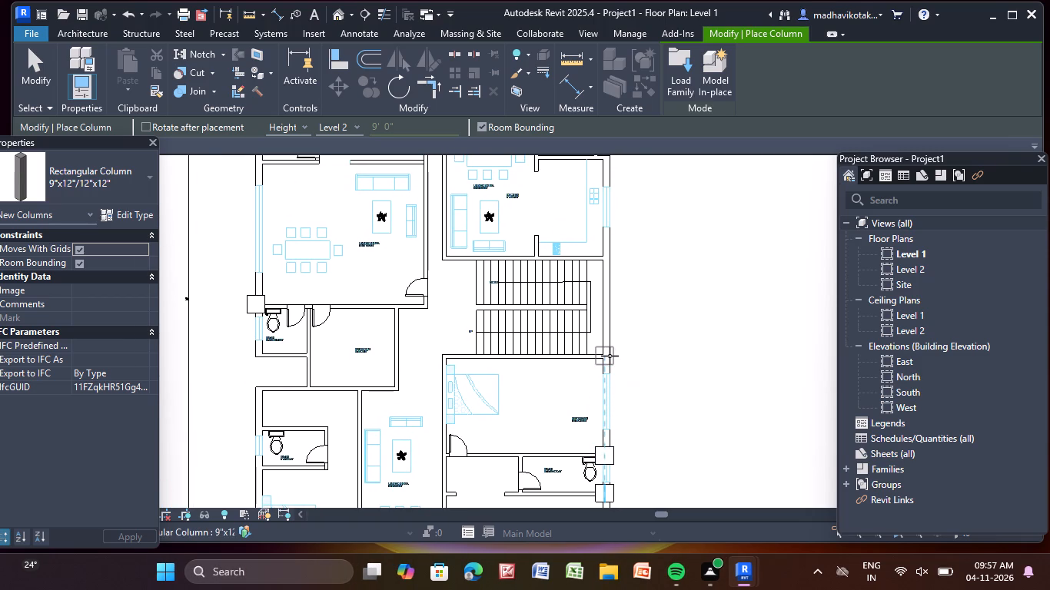
scroll(610, 356, up, 5)
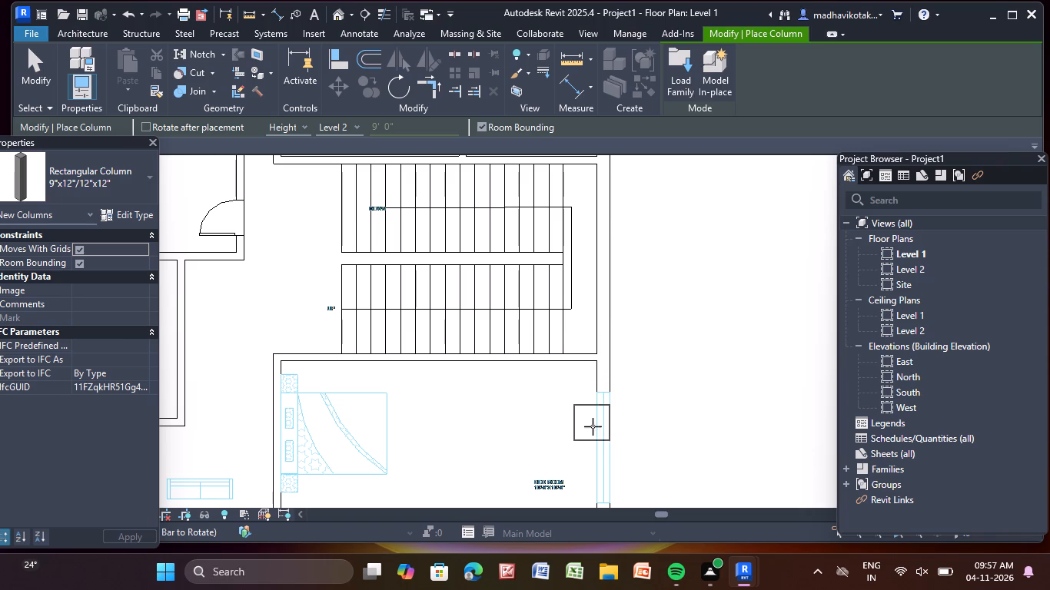
scroll(610, 384, down, 5)
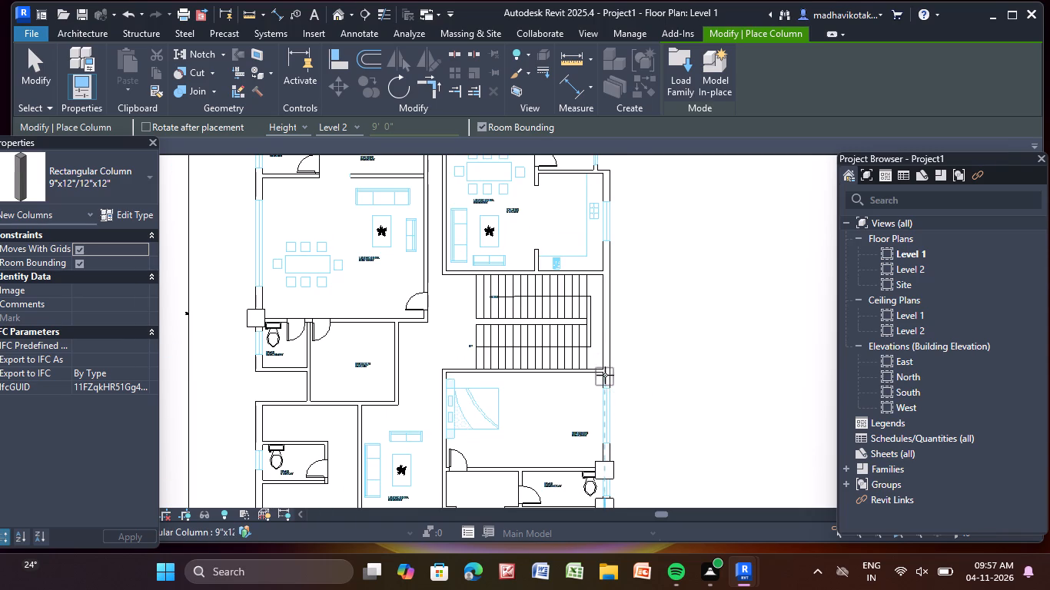
scroll(605, 371, up, 6)
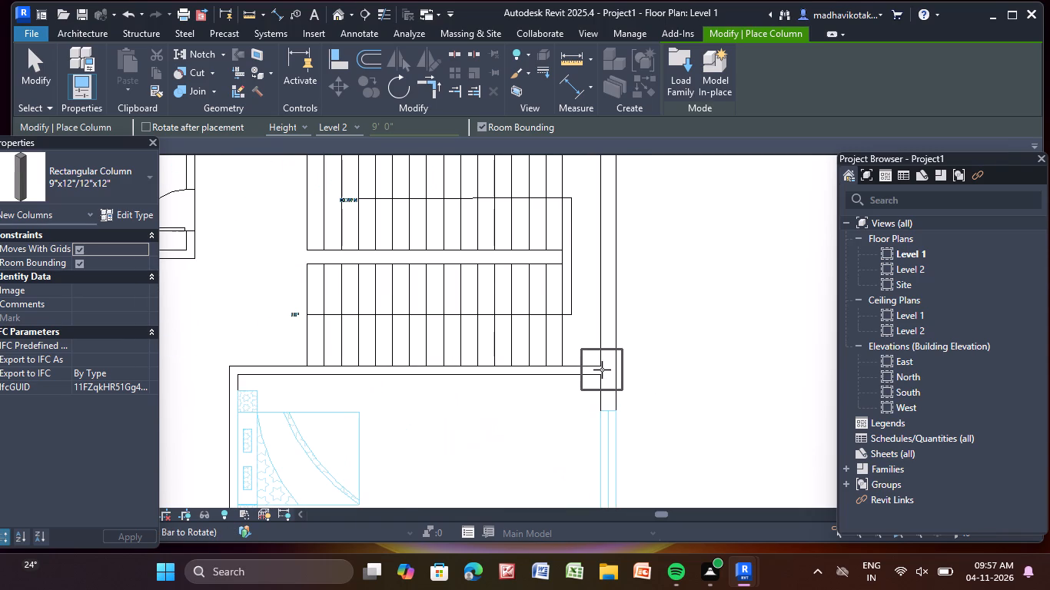
click(606, 369)
scroll(595, 328, down, 5)
middle_drag(594, 326, 607, 459)
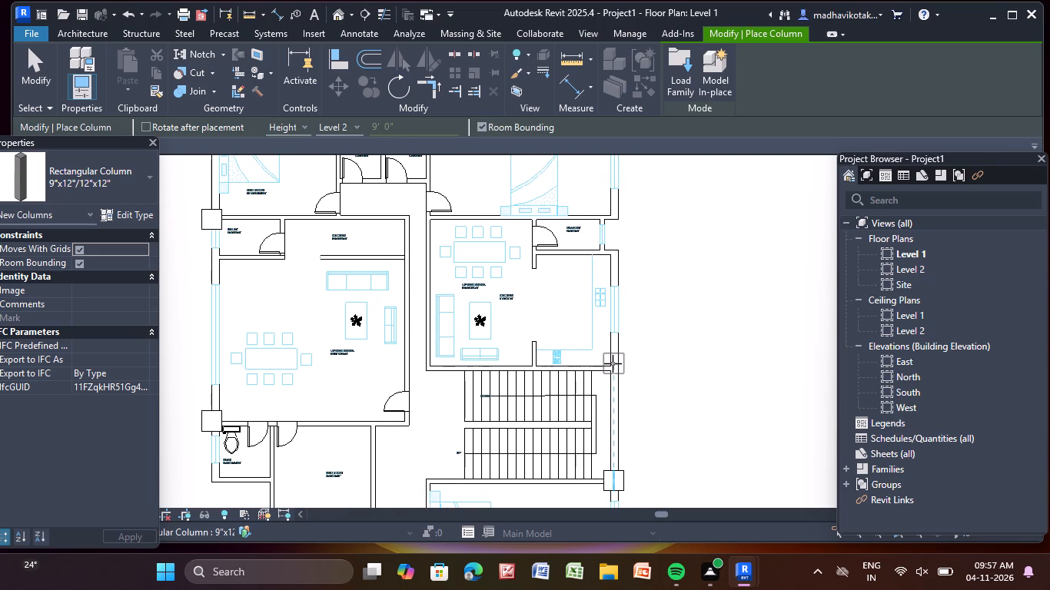
scroll(610, 370, up, 5)
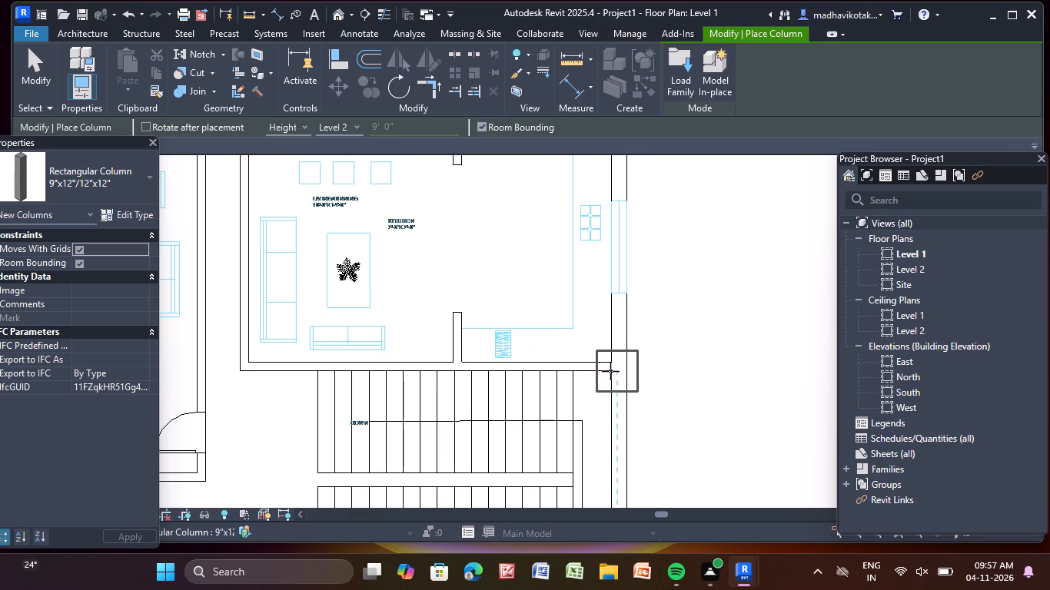
click(610, 371)
scroll(644, 353, down, 9)
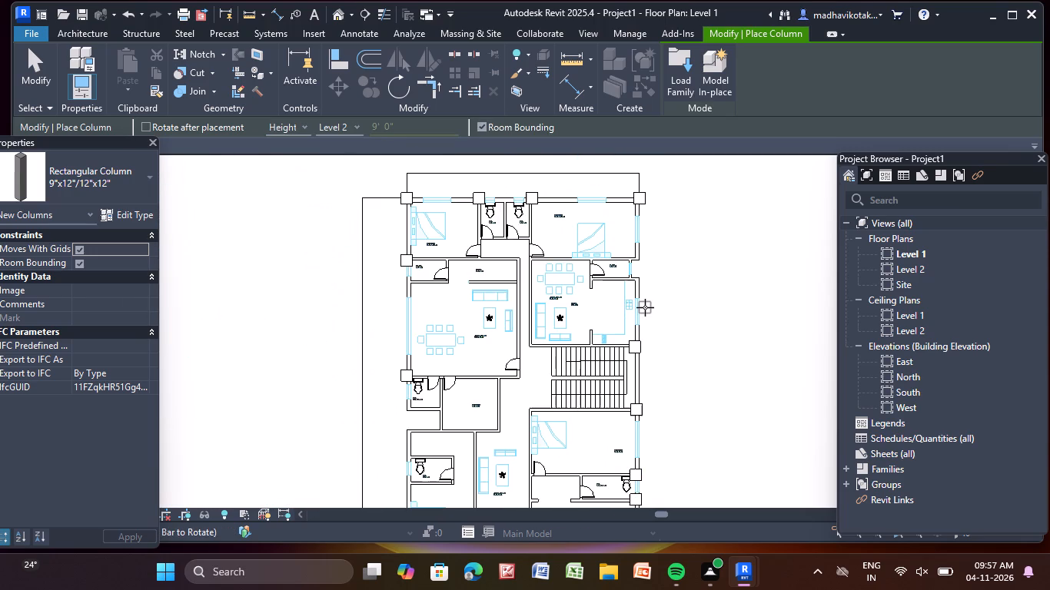
Replace the column on the right outer wall below the kitchen with a 9"x12"/12"x12" one aligned to the outer wall.
key(Escape)
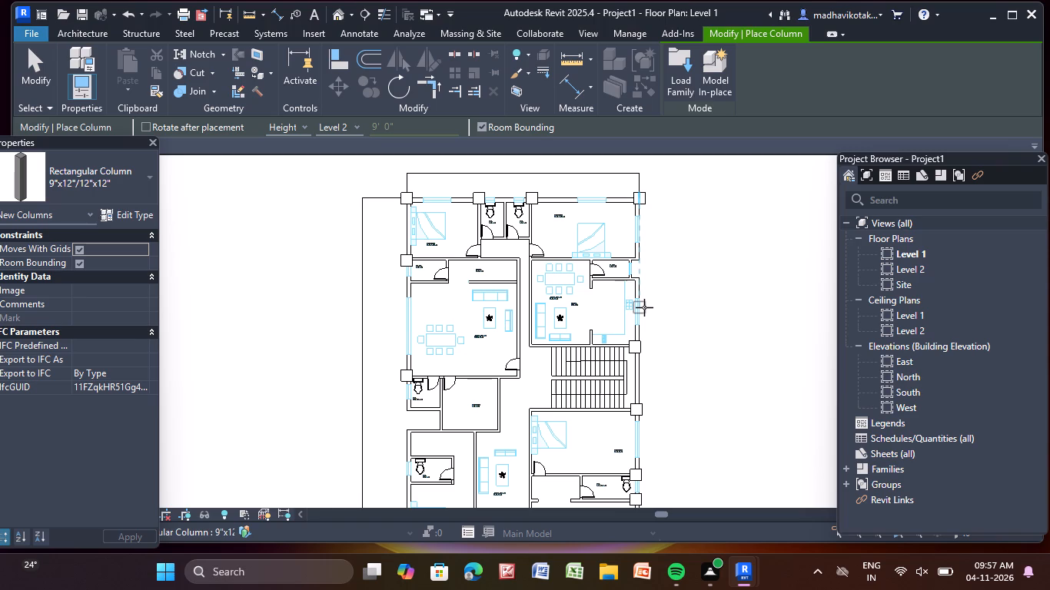
key(Escape)
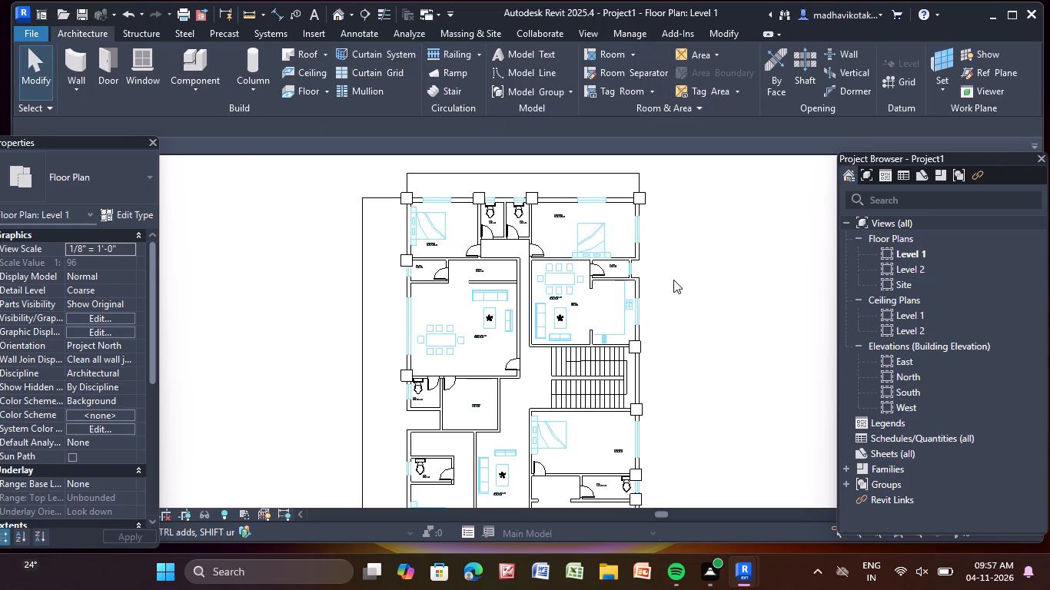
scroll(588, 383, up, 4)
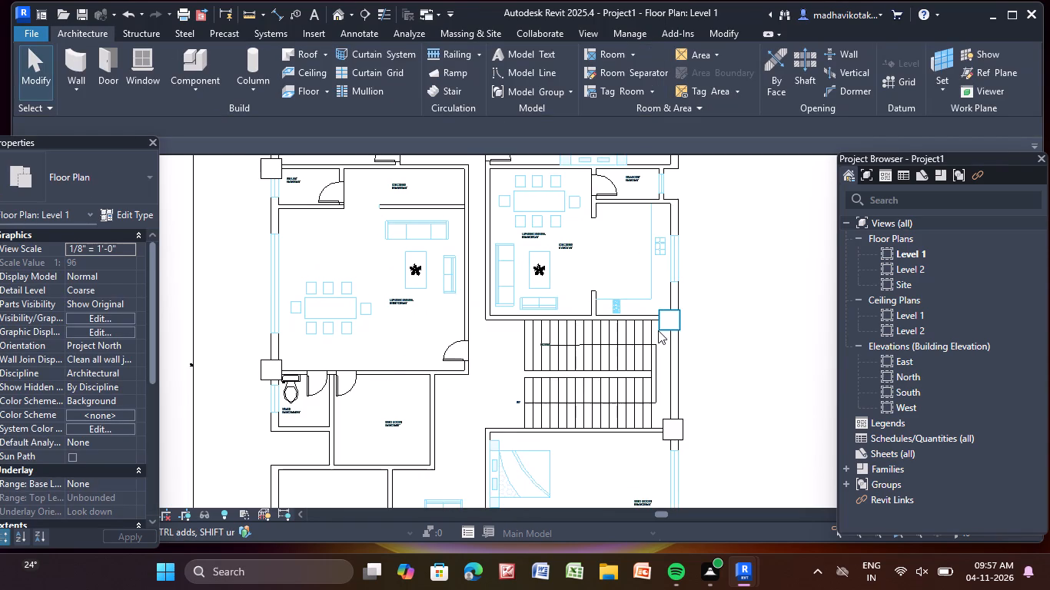
click(664, 330)
key(Delete)
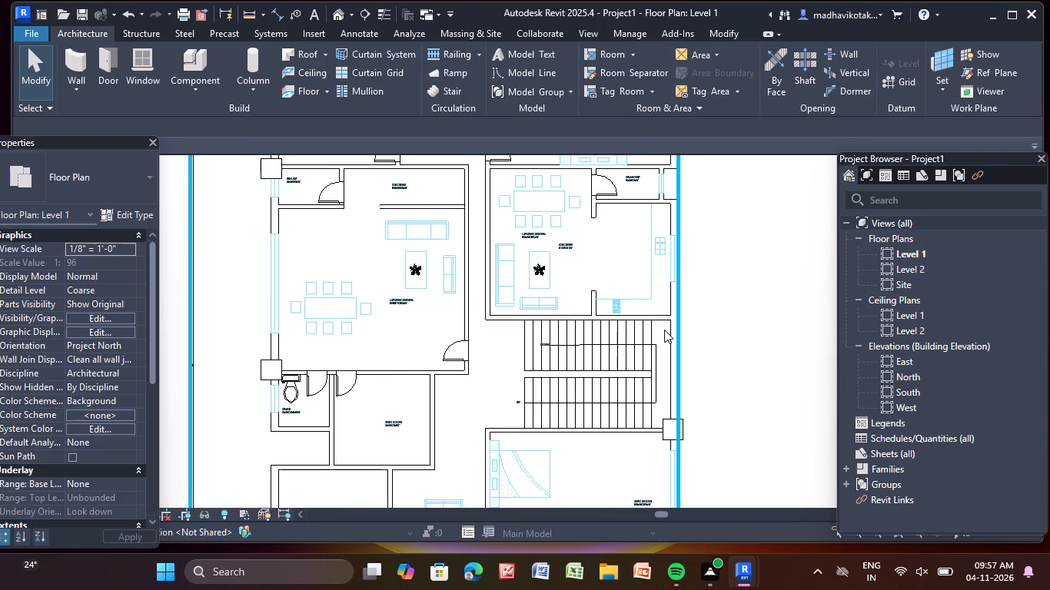
click(249, 91)
click(307, 147)
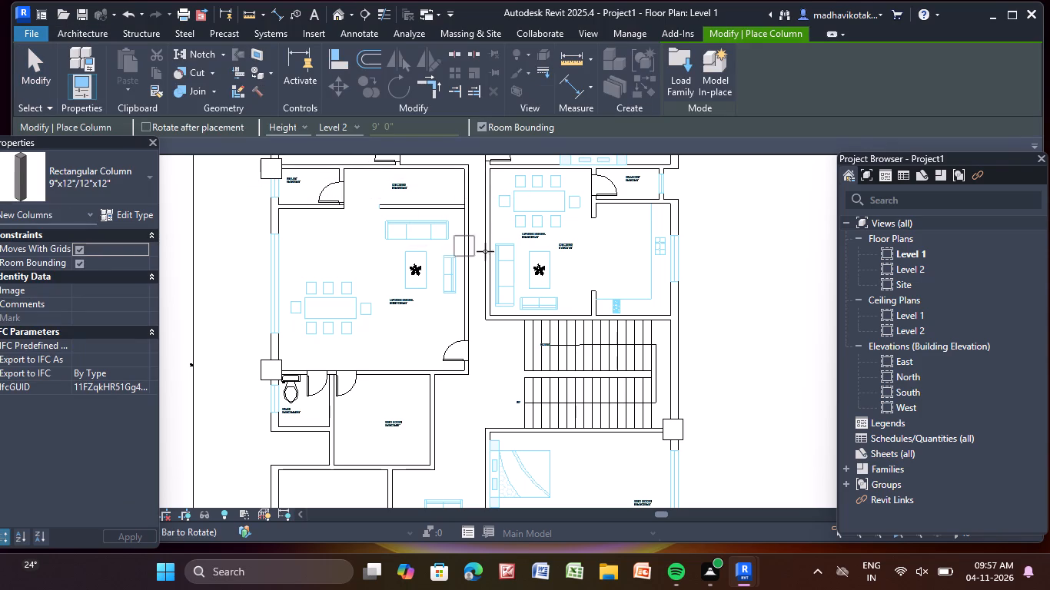
click(675, 317)
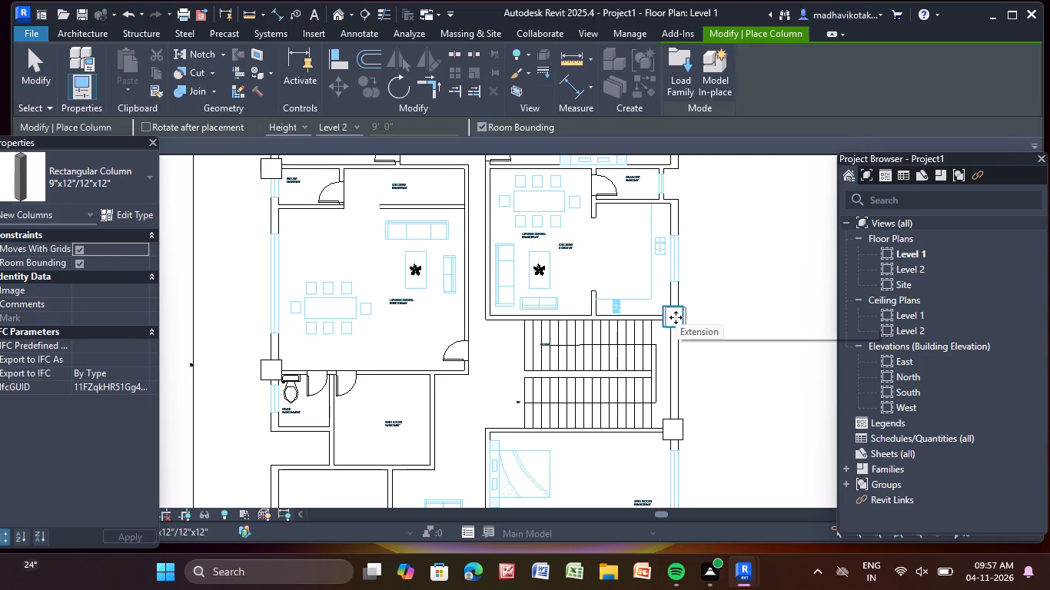
Place a column on the right outer wall at the junction between the upper-right bedroom and the balcony.
middle_drag(675, 317, 700, 499)
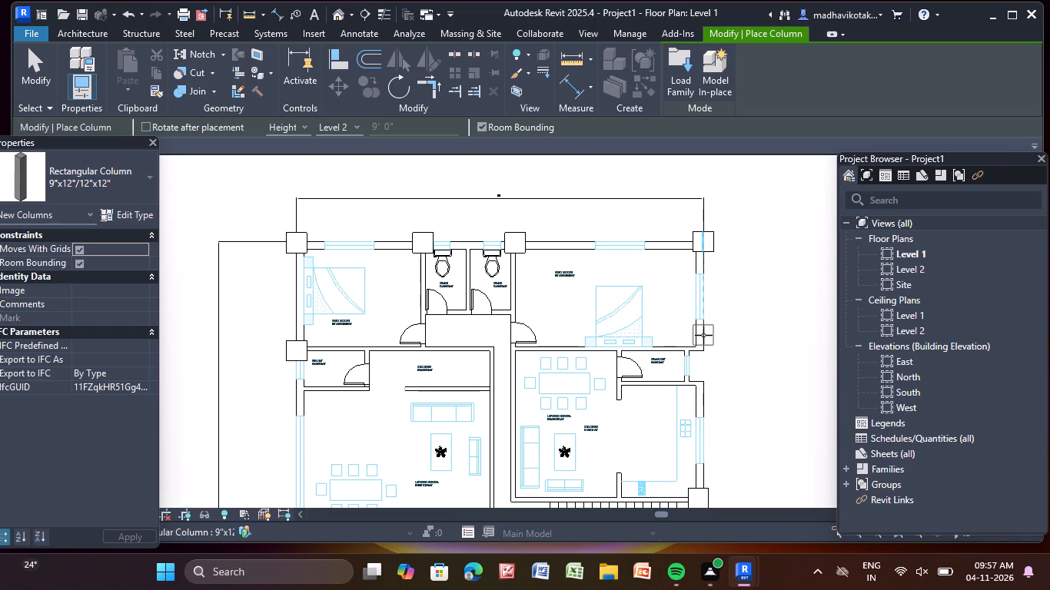
scroll(703, 335, up, 7)
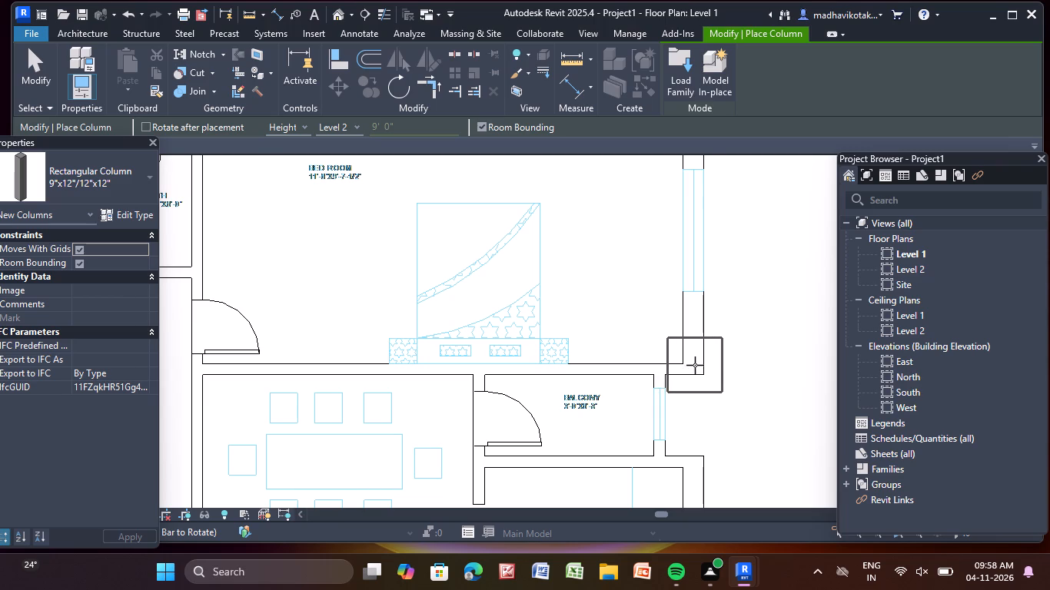
scroll(695, 365, down, 4)
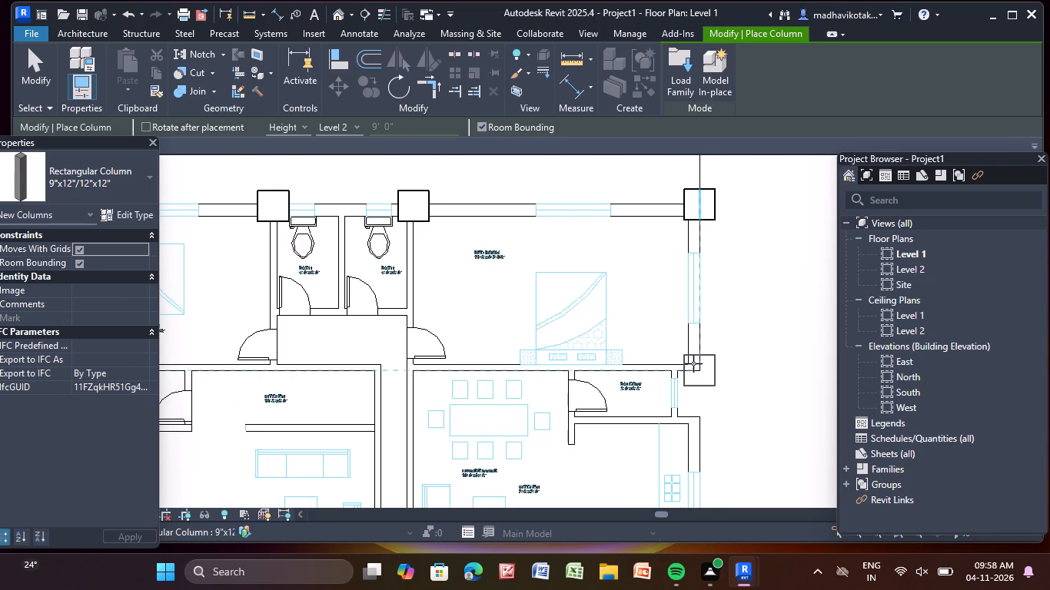
click(699, 357)
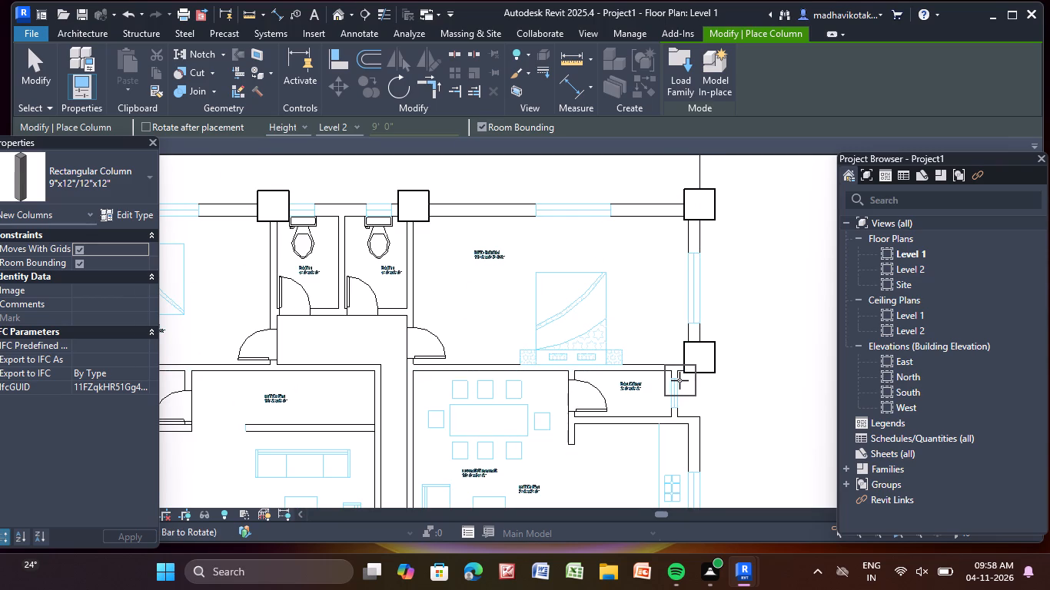
Place two columns at the left end of the stair flights, one on the staircase's upper bounding wall and one on its lower.
scroll(549, 409, down, 4)
middle_drag(549, 409, 483, 213)
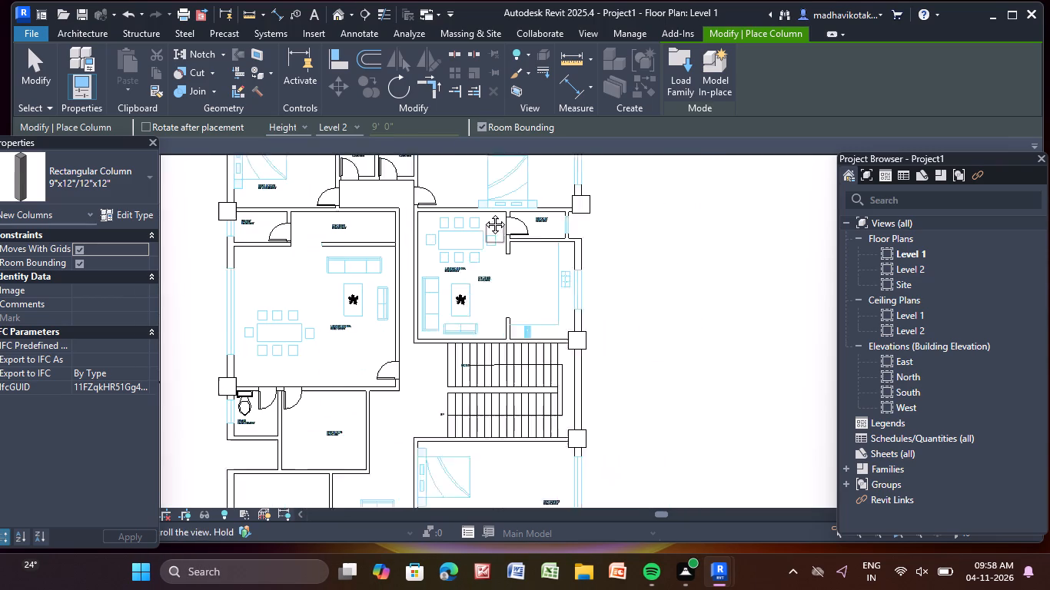
middle_drag(483, 213, 483, 208)
scroll(417, 319, up, 4)
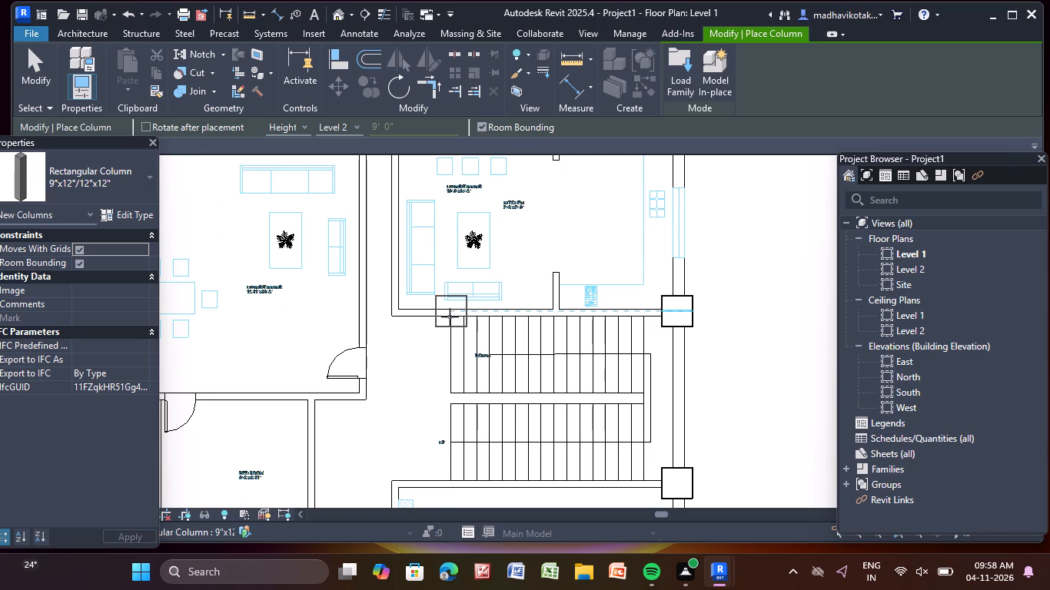
click(450, 317)
middle_drag(460, 435, 445, 329)
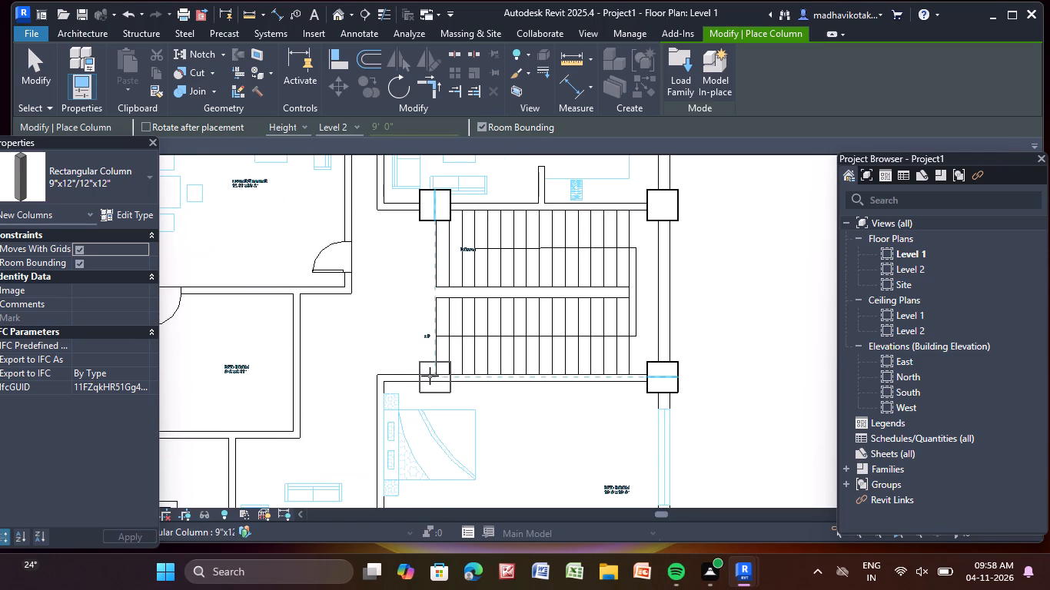
click(437, 371)
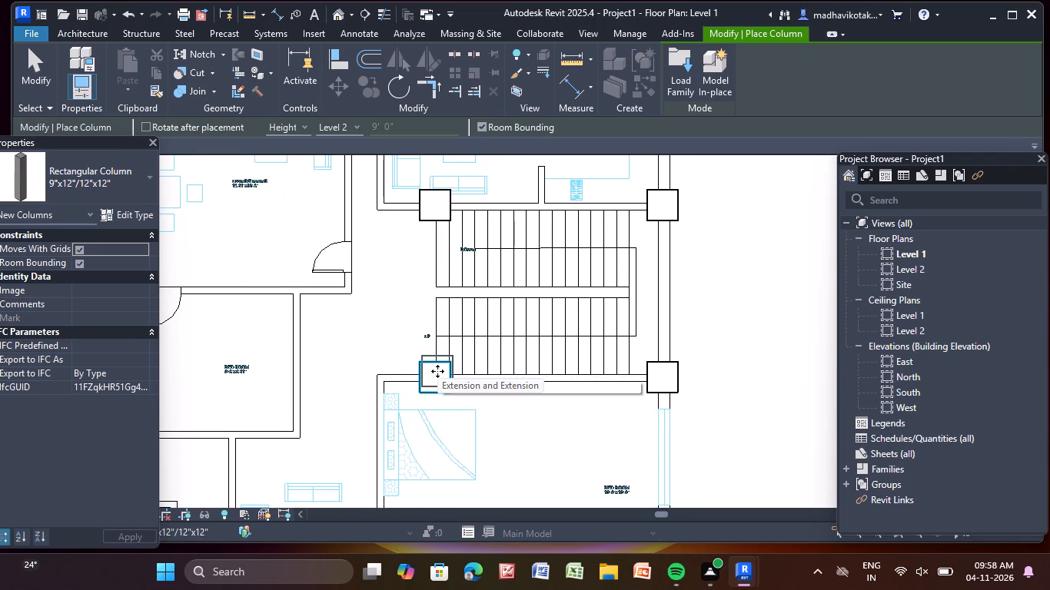
Place a column where the lower living room's left wall meets the bottom wall of the middle bedroom, and finish column placement.
scroll(361, 382, down, 2)
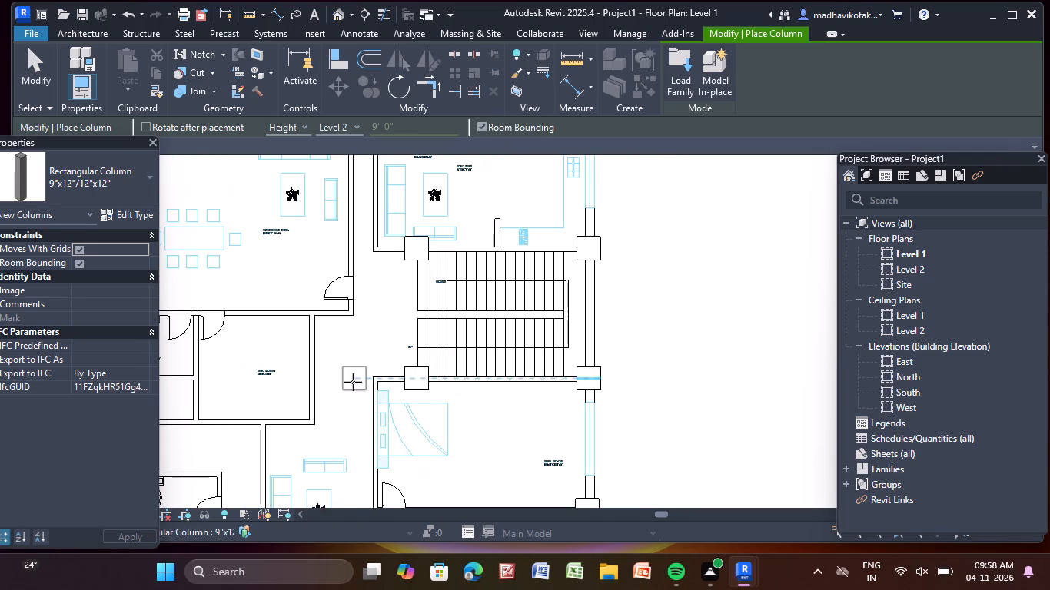
middle_drag(347, 381, 418, 266)
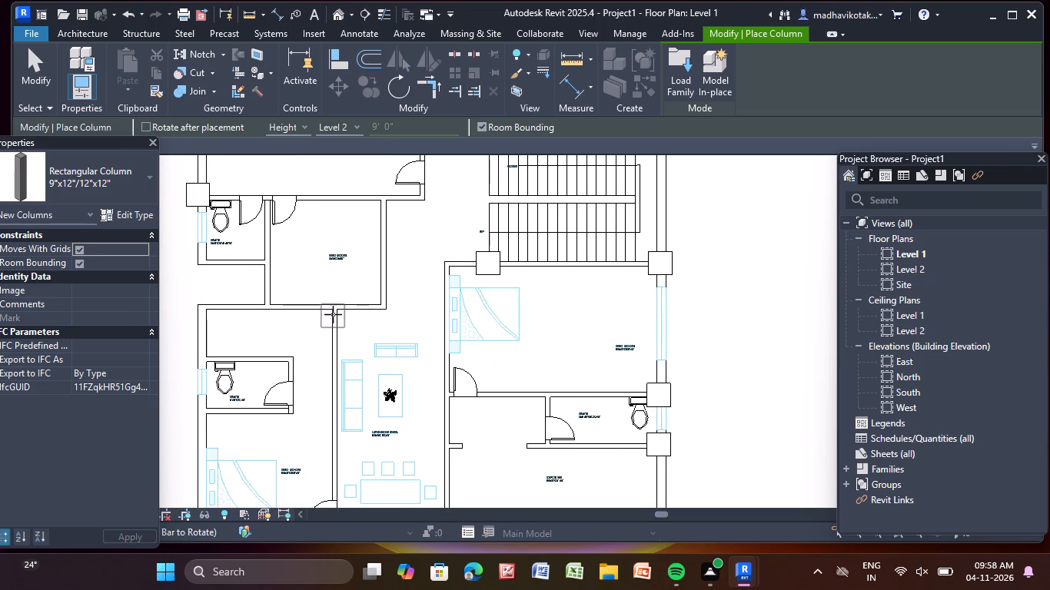
click(333, 309)
scroll(334, 403, down, 3)
middle_drag(334, 403, 331, 297)
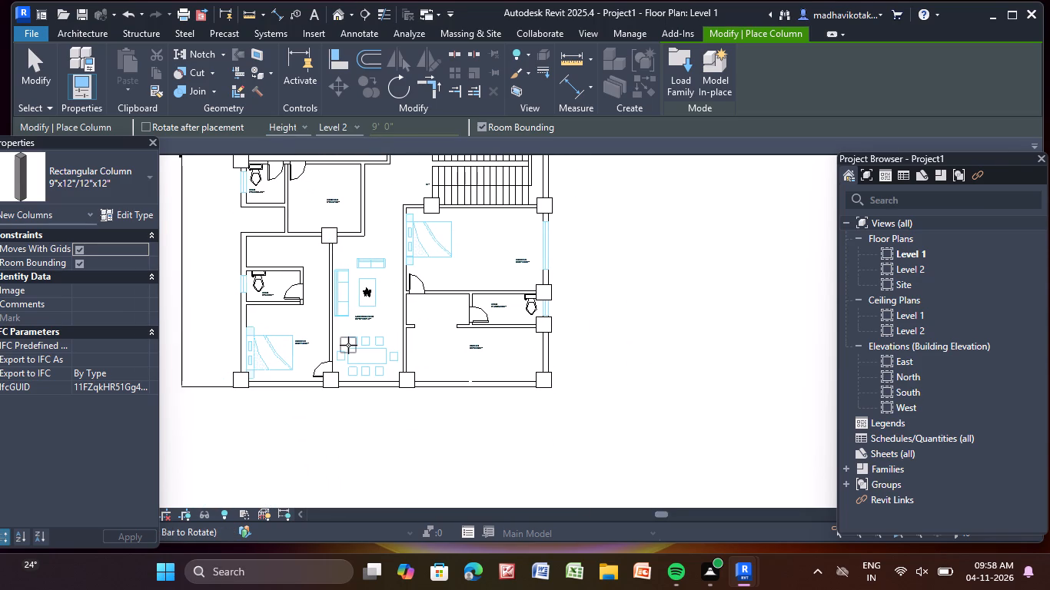
scroll(348, 345, down, 3)
middle_drag(347, 344, 338, 403)
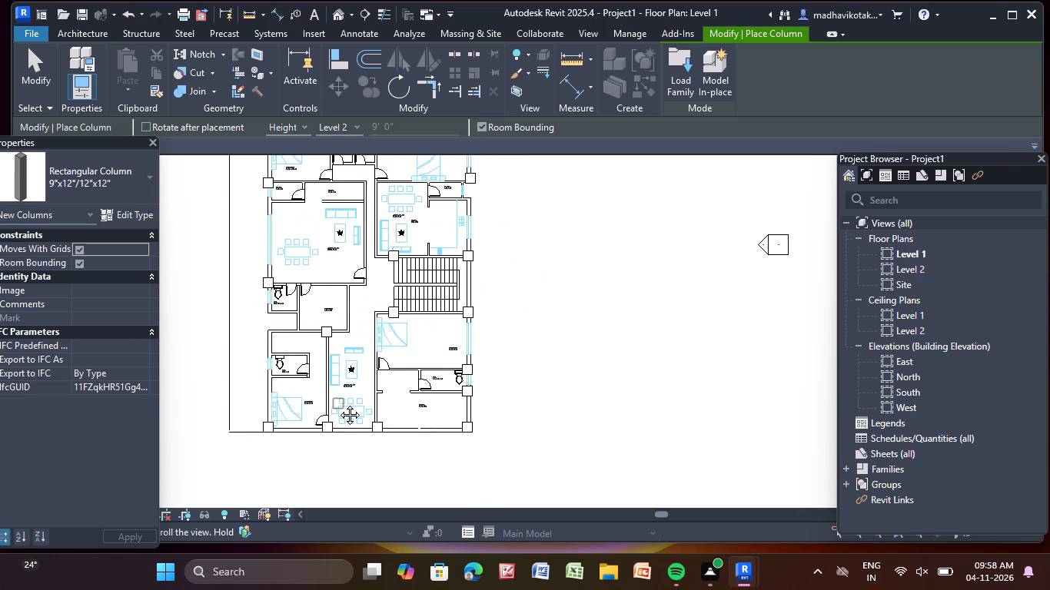
middle_drag(338, 403, 339, 403)
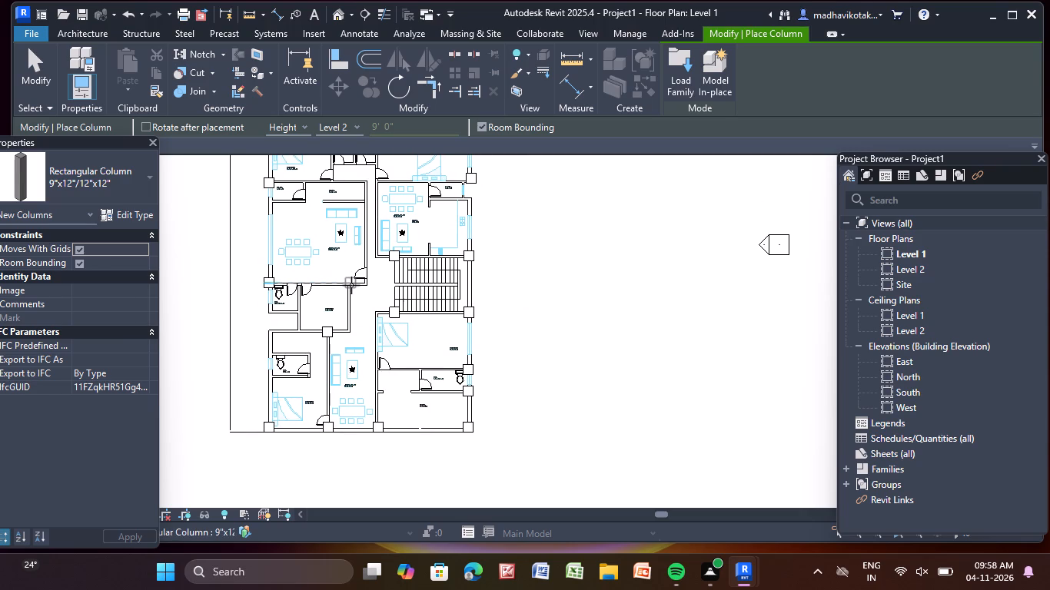
key(Escape)
key(Escape)
key(Escape)
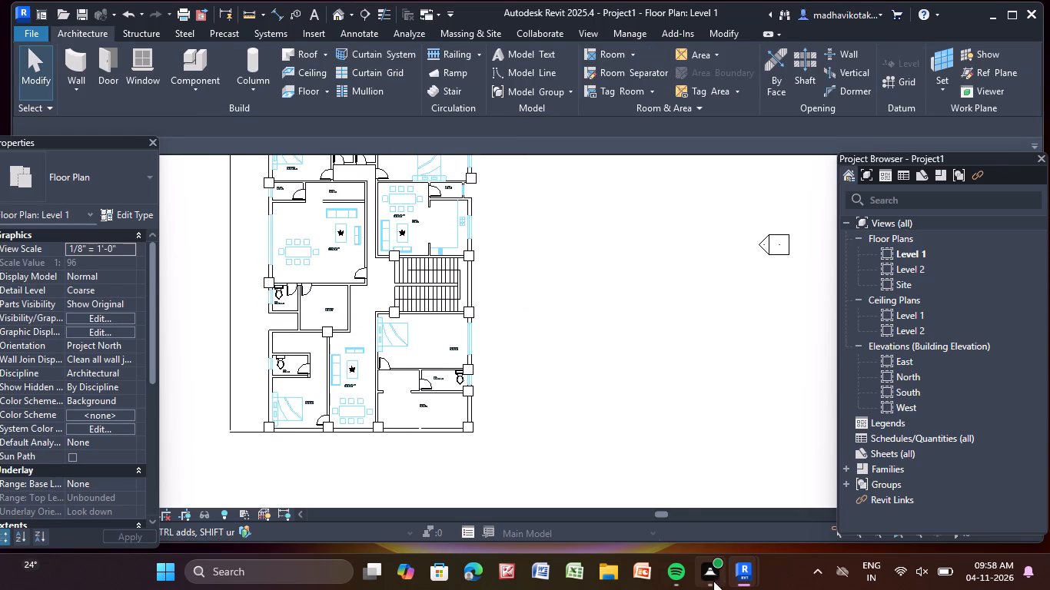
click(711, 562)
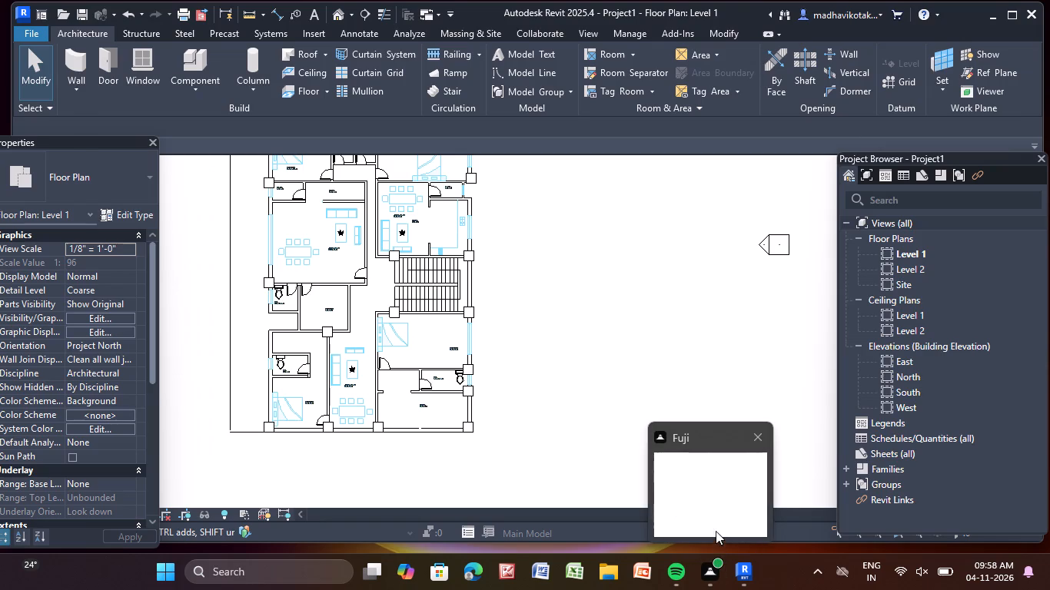
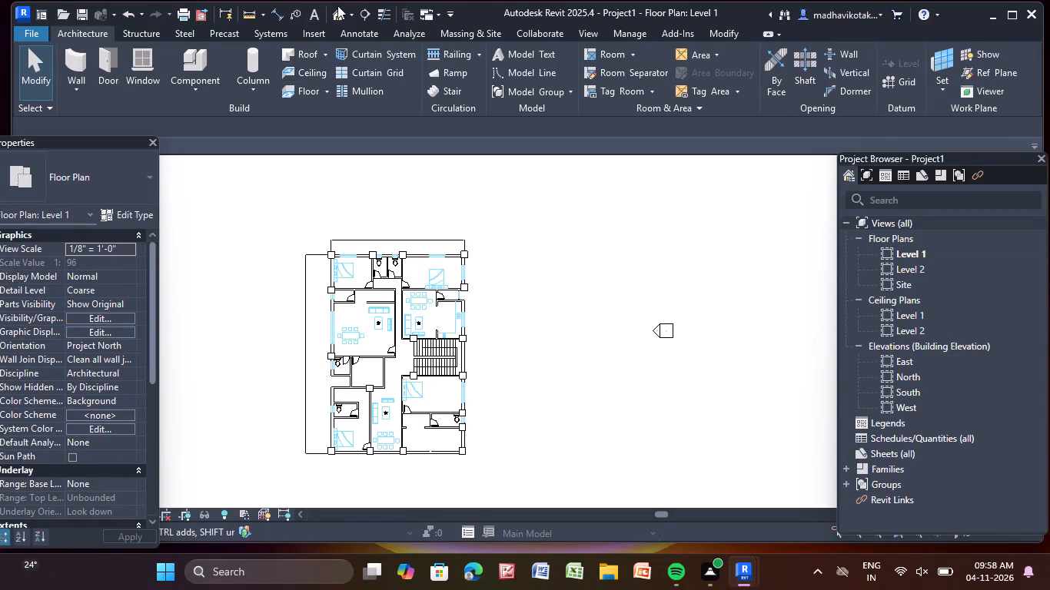
Open the default 3D view and examine the placed columns over the linked floor plan from several angles.
click(341, 5)
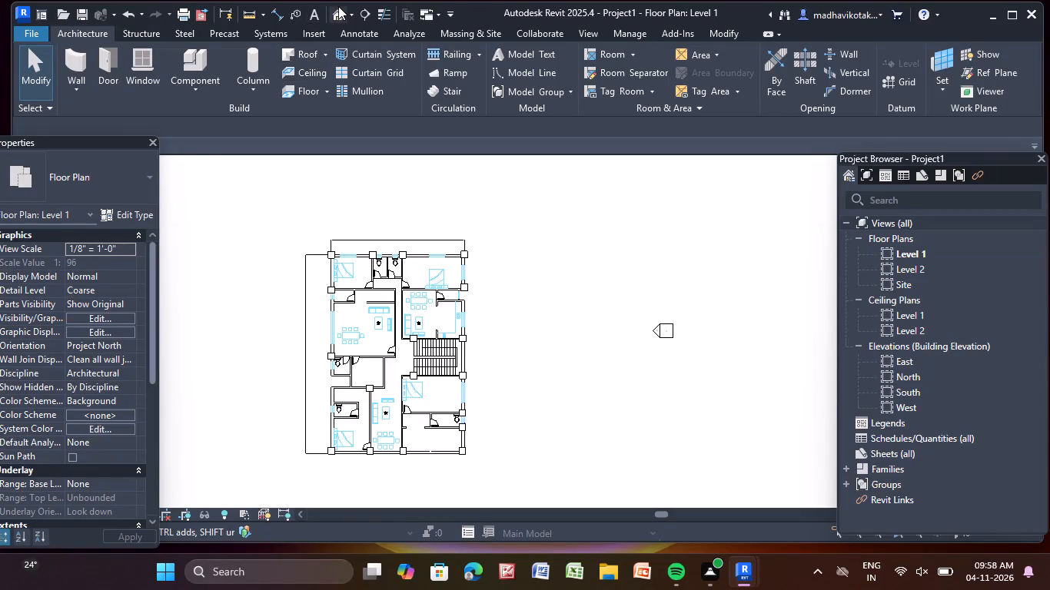
click(340, 7)
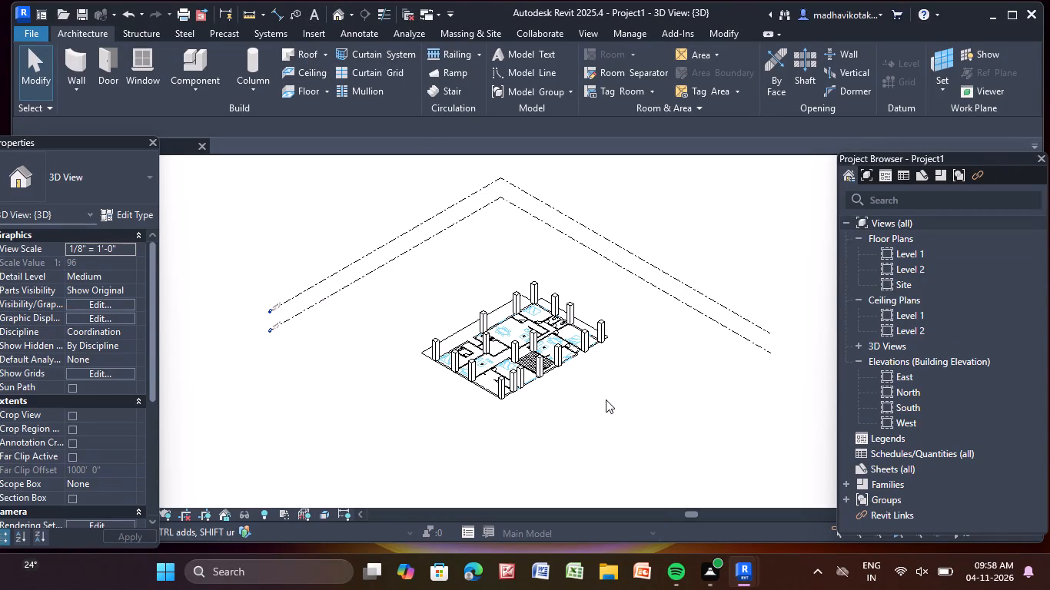
middle_drag(506, 403, 601, 303)
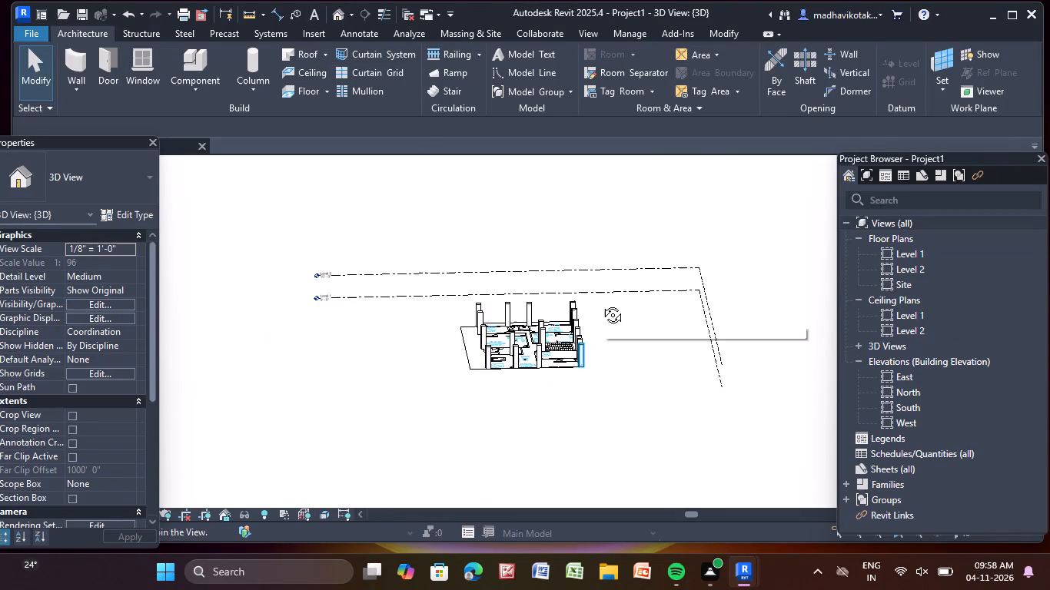
middle_drag(601, 303, 496, 443)
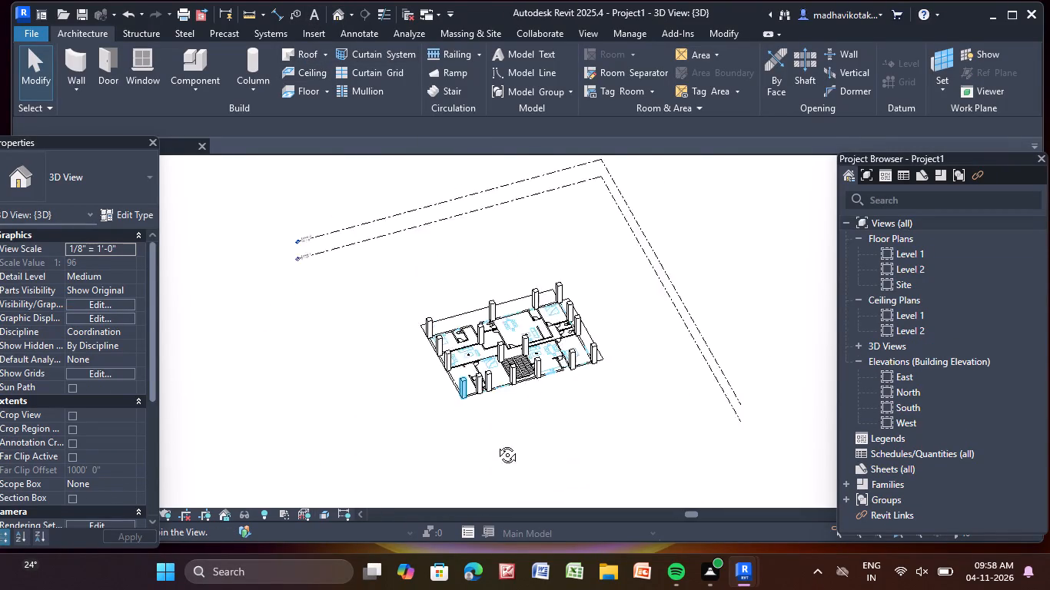
middle_drag(496, 443, 600, 325)
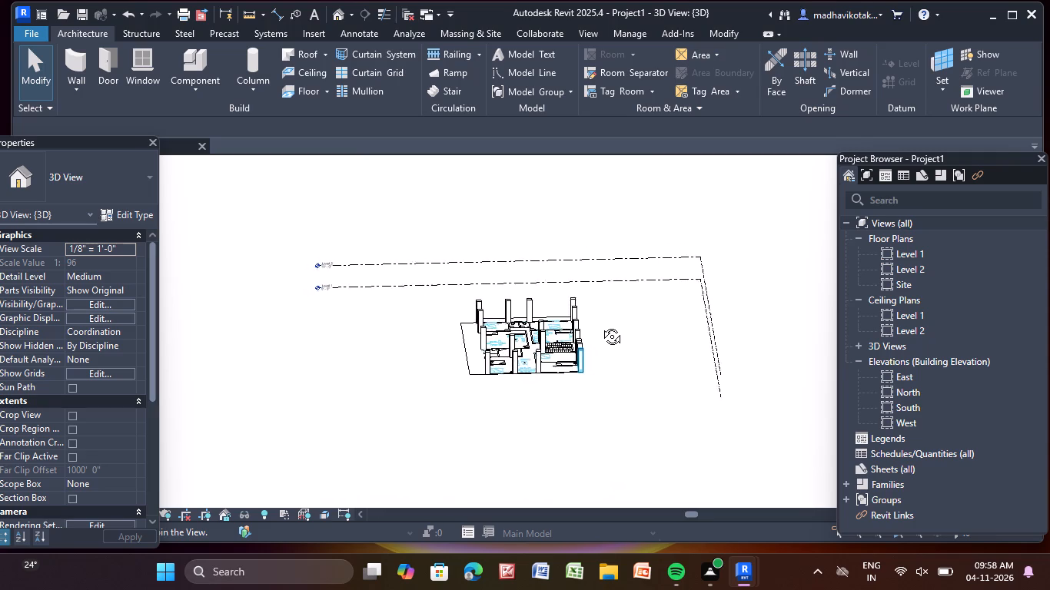
middle_drag(600, 325, 599, 325)
scroll(557, 376, up, 9)
middle_drag(485, 396, 474, 398)
scroll(439, 382, down, 4)
middle_drag(440, 383, 422, 442)
middle_click(422, 442)
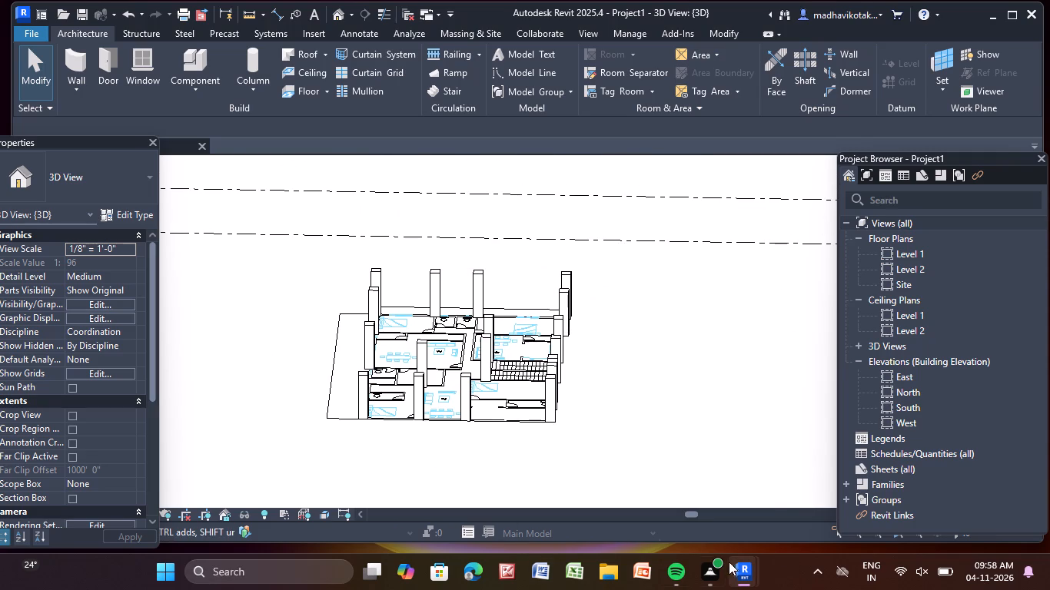
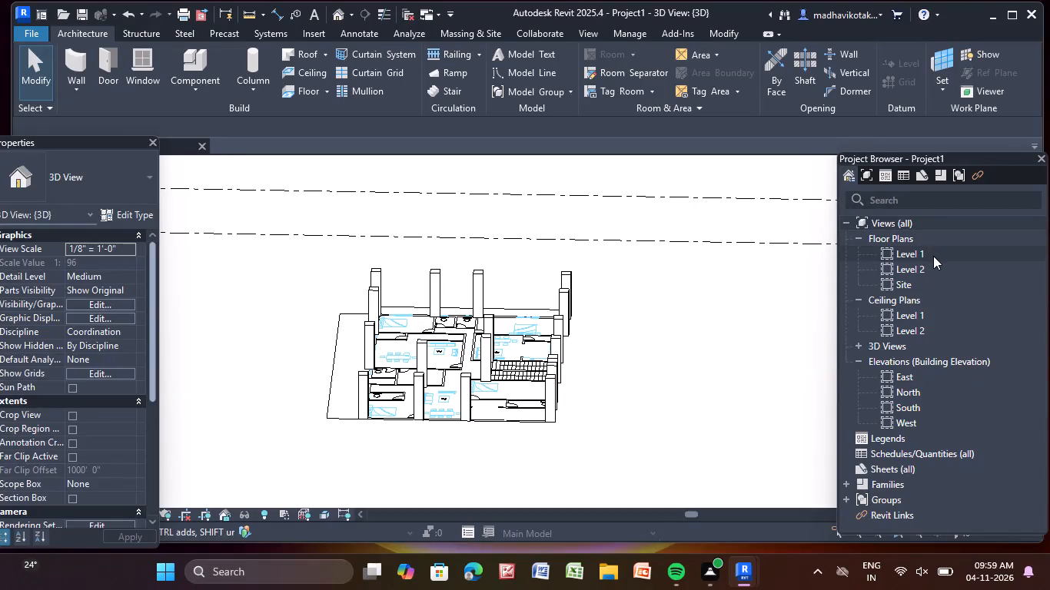
Open the Level 2 floor plan view.
double_click(933, 256)
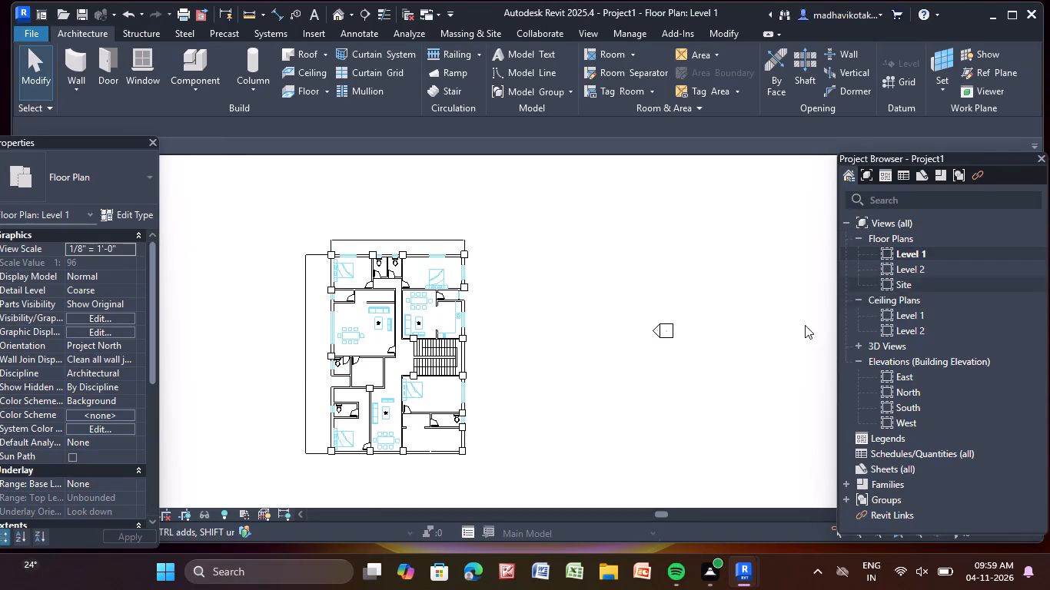
double_click(927, 250)
double_click(929, 267)
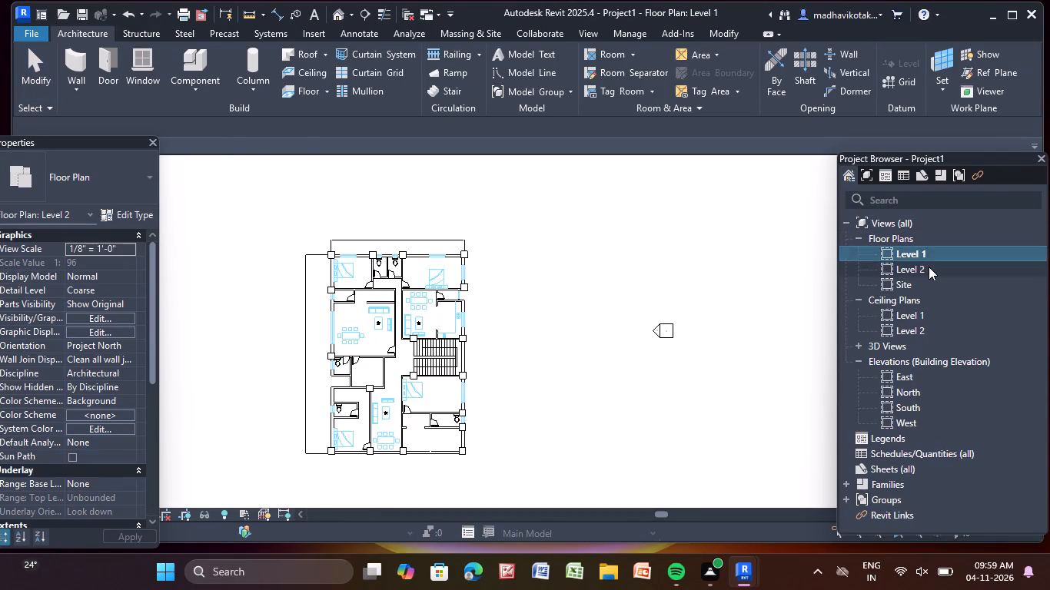
Start the Wall tool and duplicate the Generic - 8" basic wall type as Generic - 9".
scroll(294, 309, up, 10)
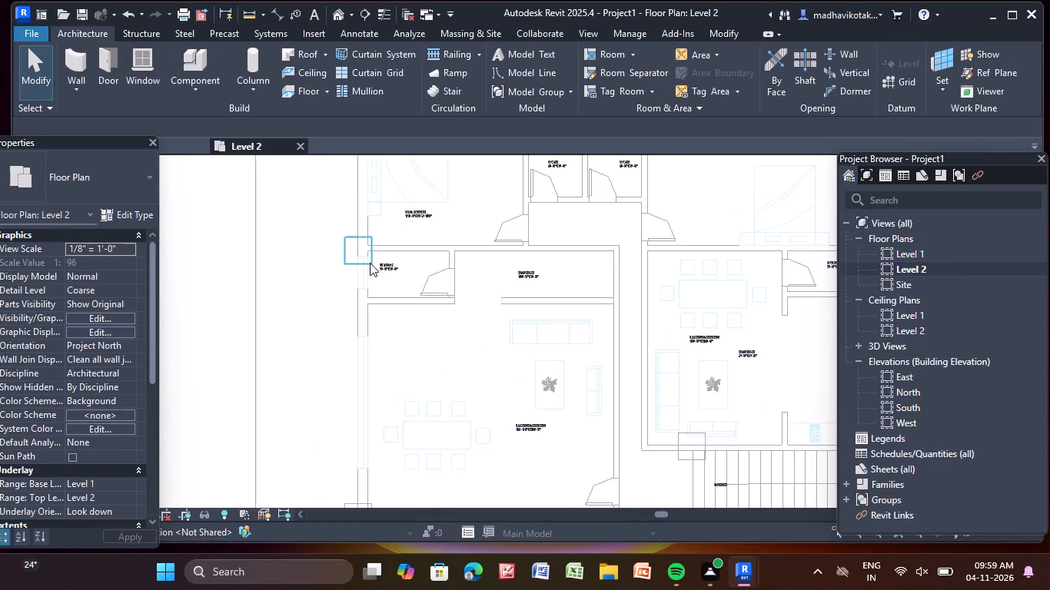
middle_drag(369, 263, 324, 357)
click(73, 55)
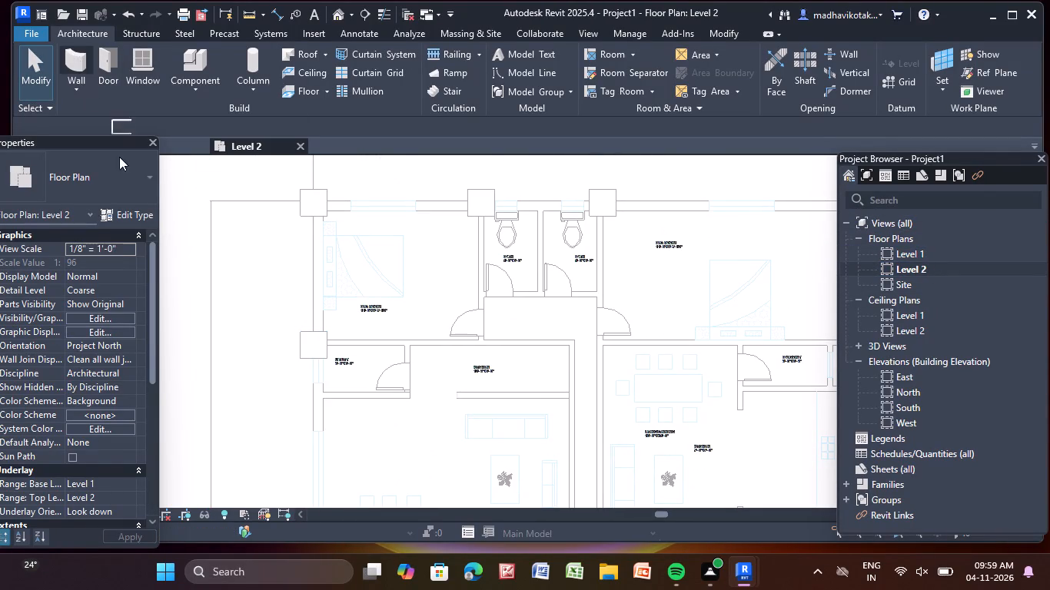
click(126, 210)
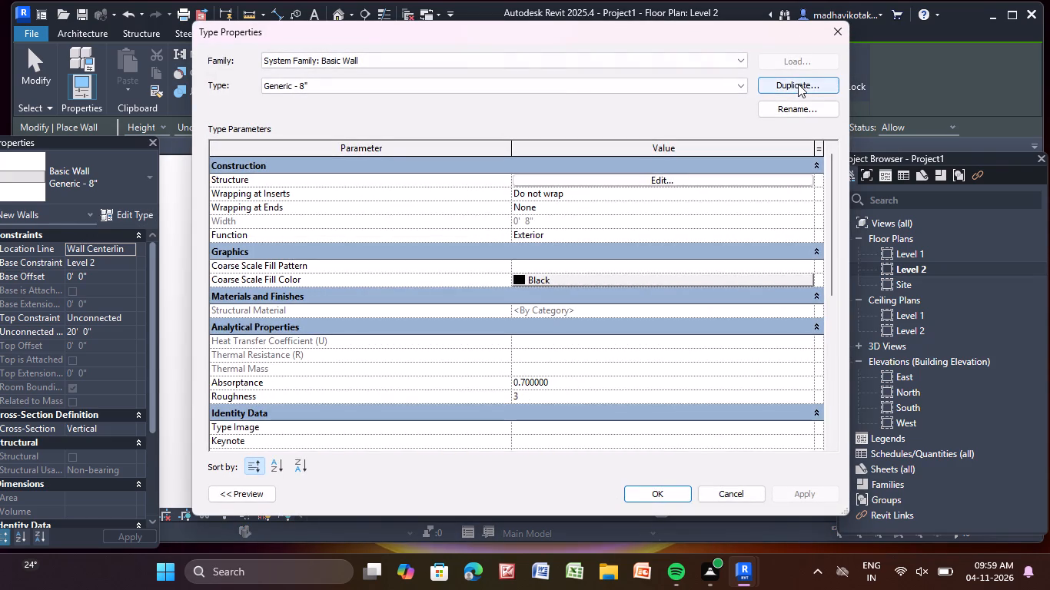
click(798, 84)
scroll(774, 97, down, 1)
click(583, 264)
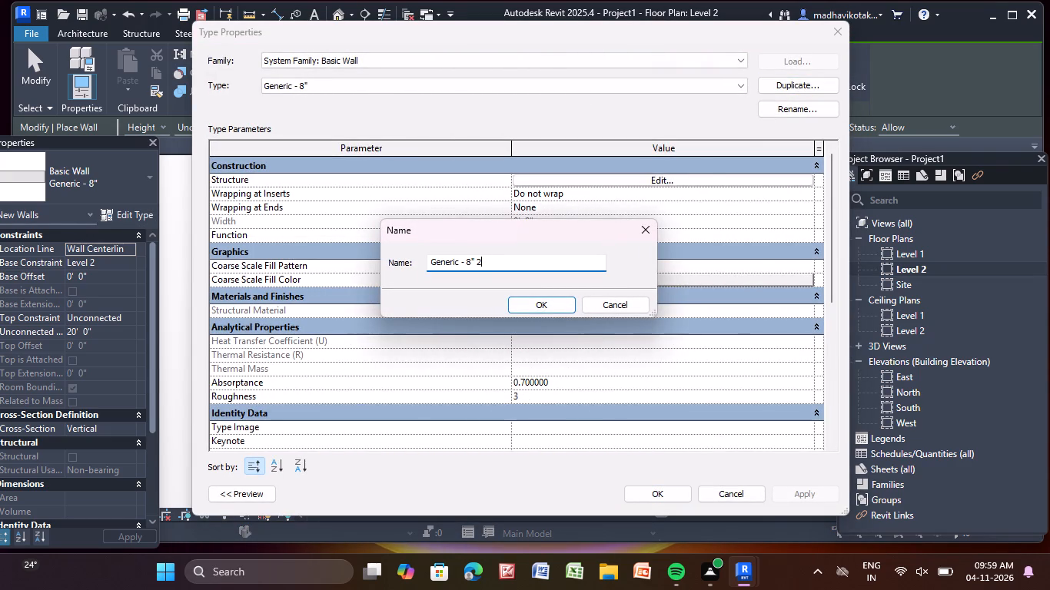
key(BackSpace)
key(BackSpace)
key(BackSpace)
key(BackSpace)
key(9)
key(shift+quotedbl)
key(Return)
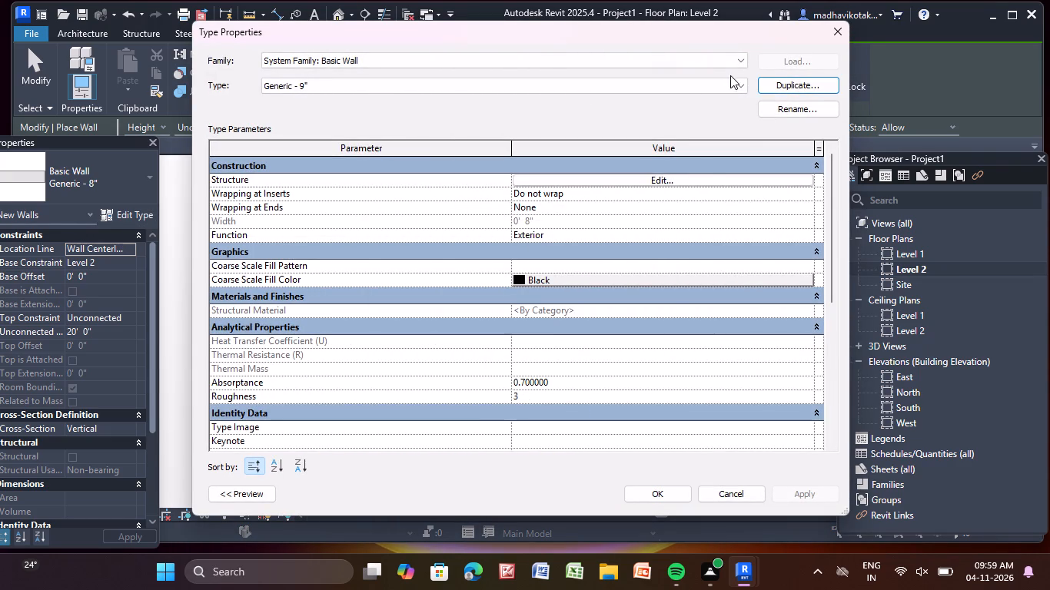
Duplicate the Generic - 9" wall type as Generic - 9" w and make it the current wall type.
click(799, 83)
click(518, 260)
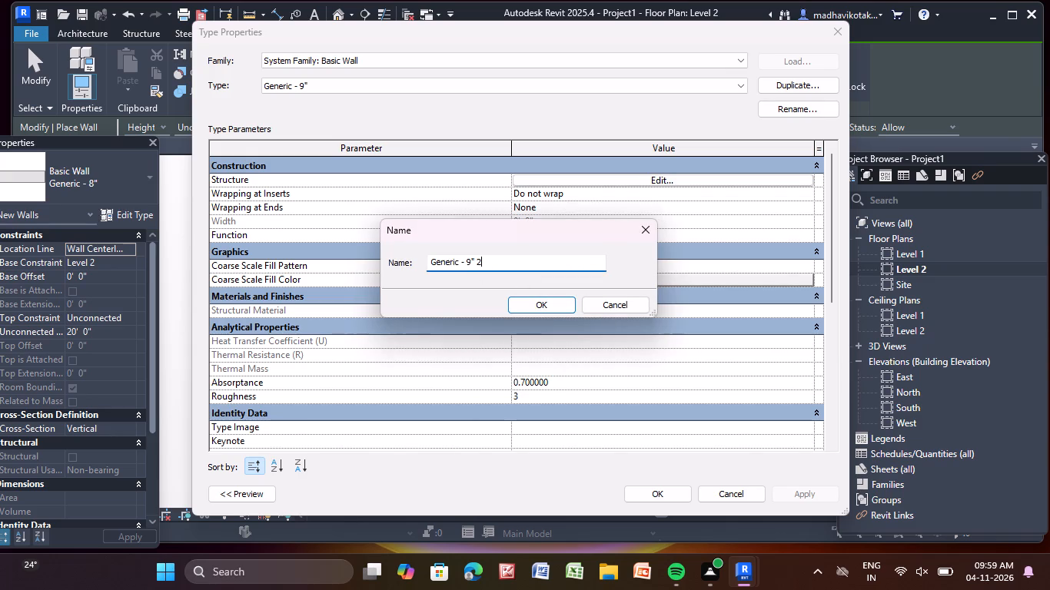
key(BackSpace)
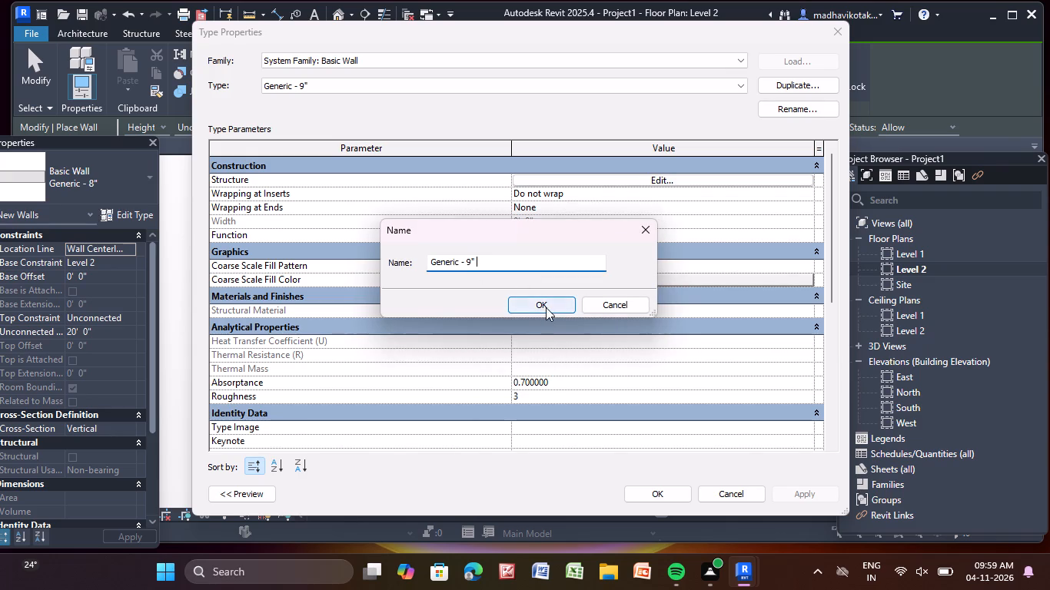
click(546, 307)
click(633, 277)
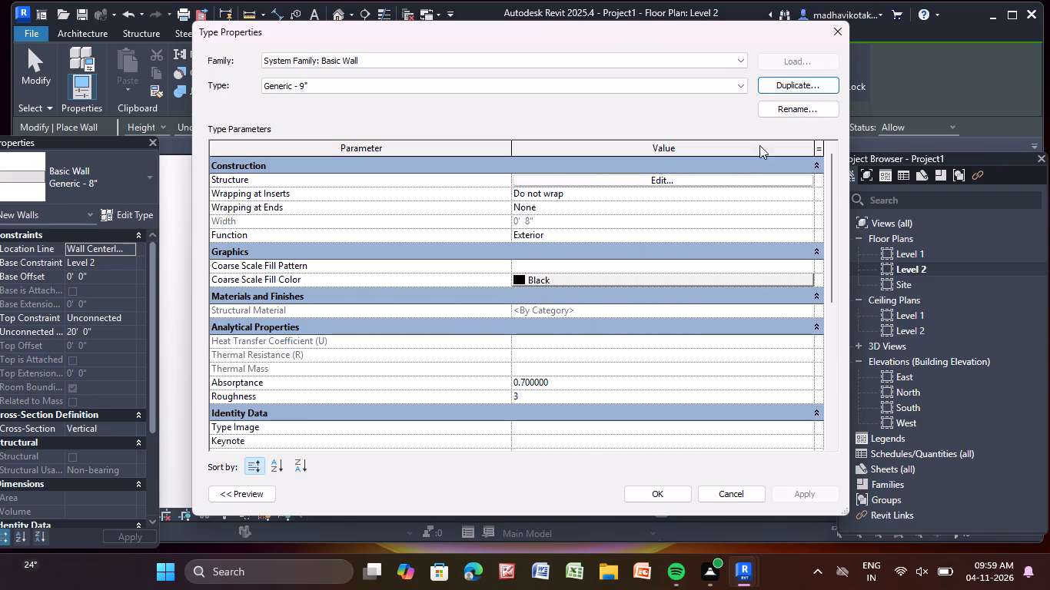
click(809, 78)
click(561, 266)
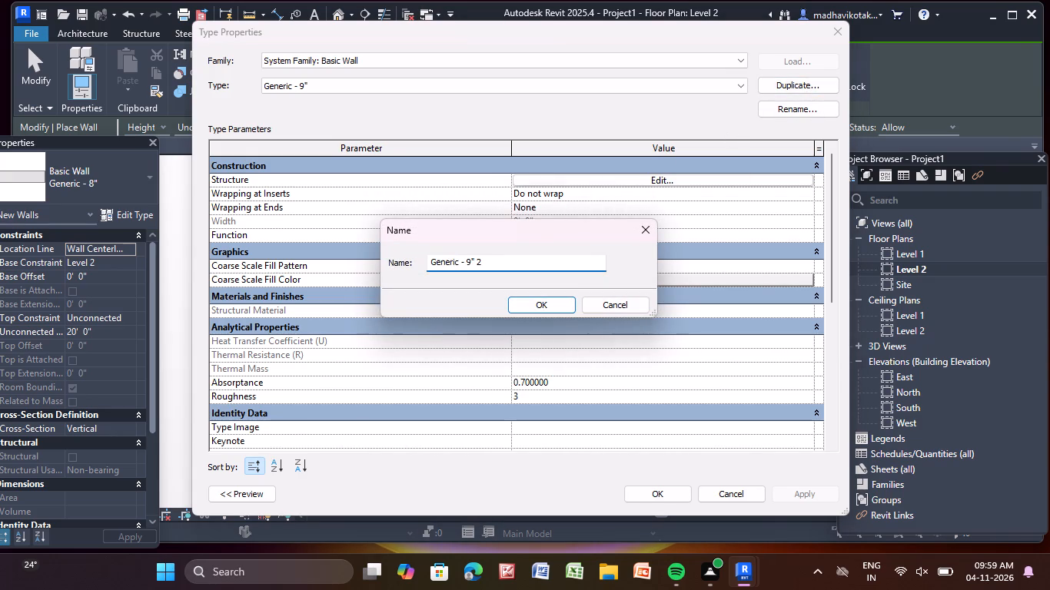
key(BackSpace)
key(w)
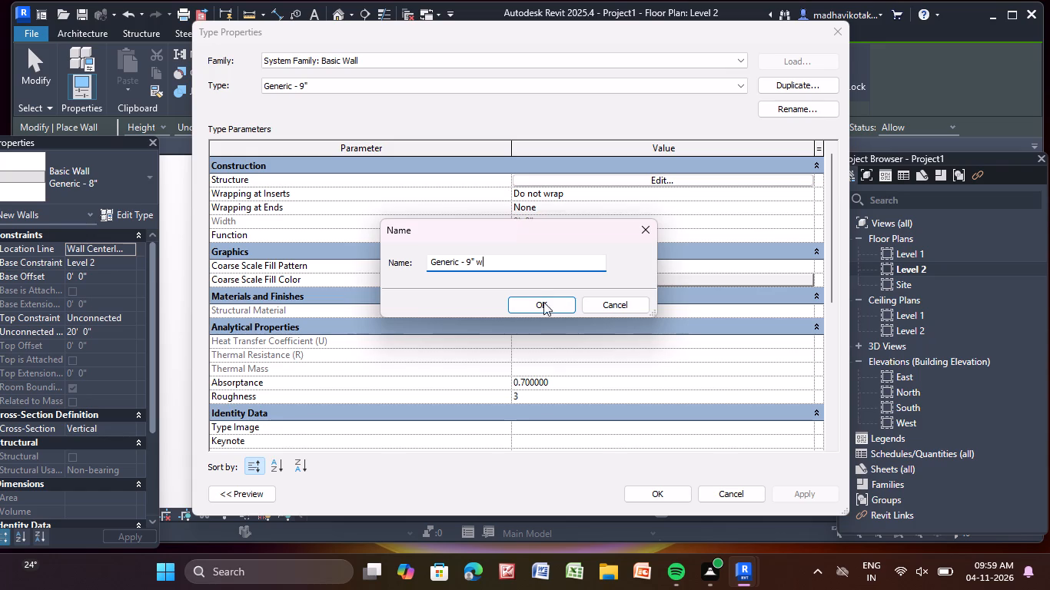
click(547, 307)
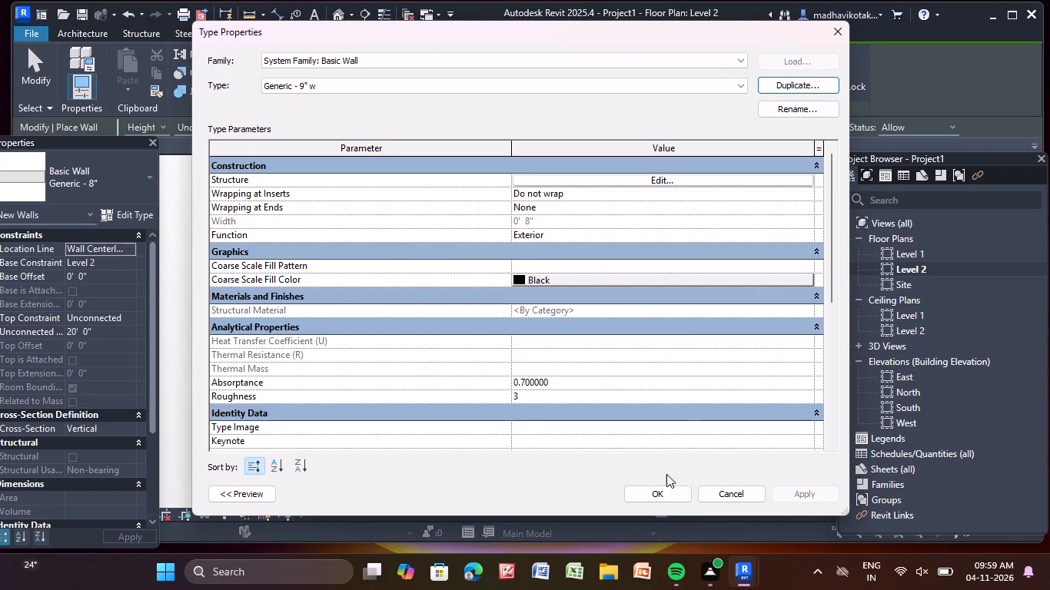
click(656, 493)
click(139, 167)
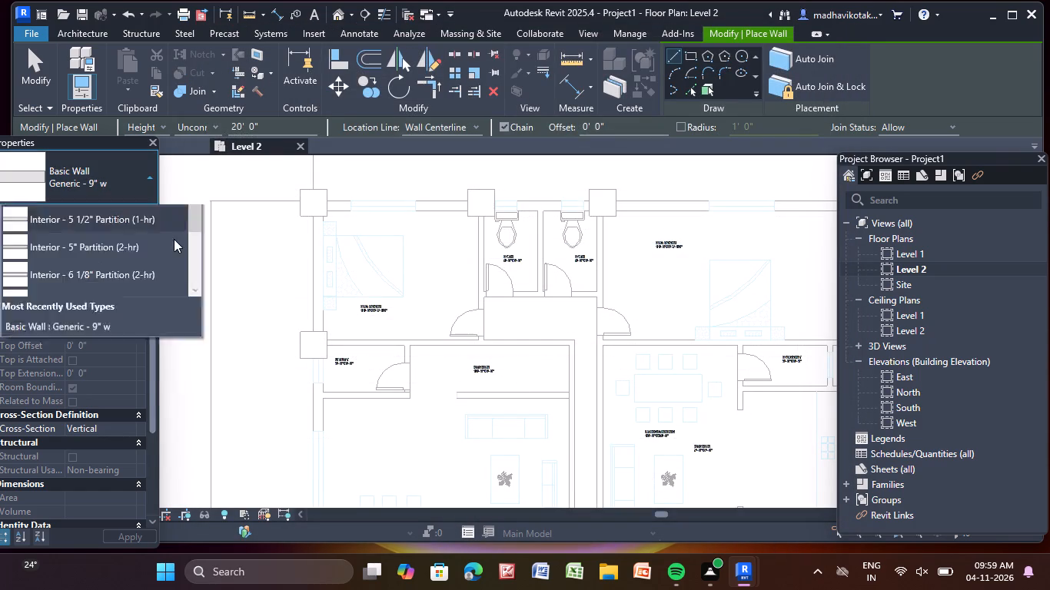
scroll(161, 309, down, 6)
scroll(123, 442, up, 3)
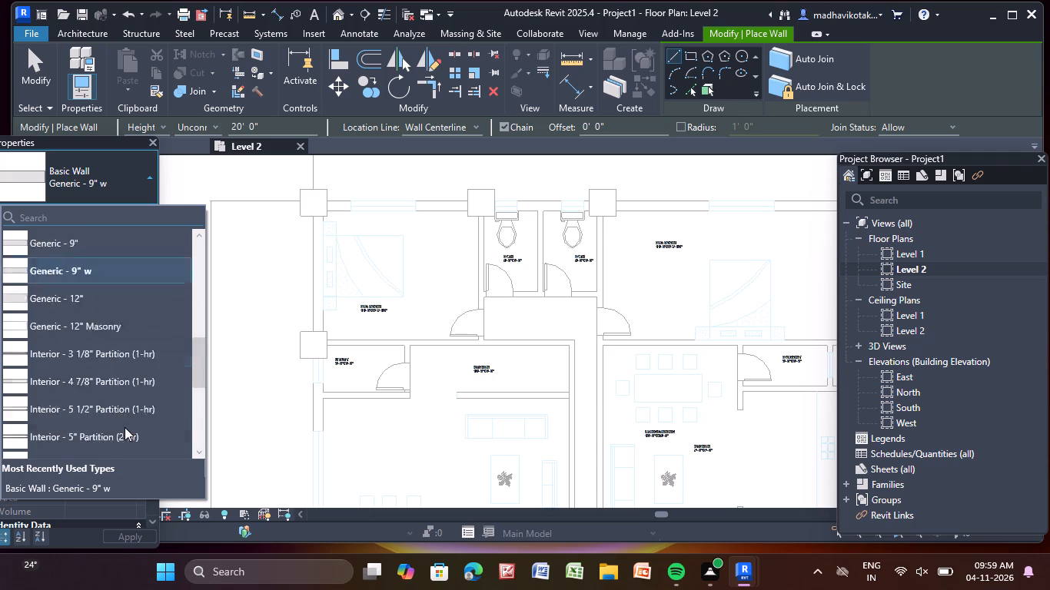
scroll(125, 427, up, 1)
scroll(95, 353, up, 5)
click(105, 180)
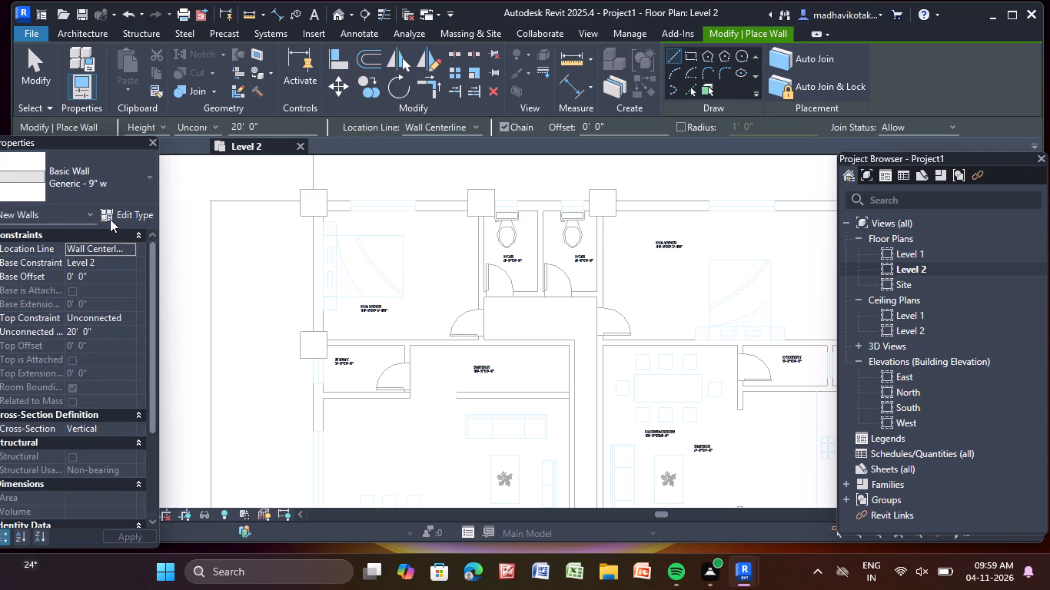
Duplicate the Generic - 9" w wall type under the name Generic - 4.5".
click(110, 219)
click(793, 92)
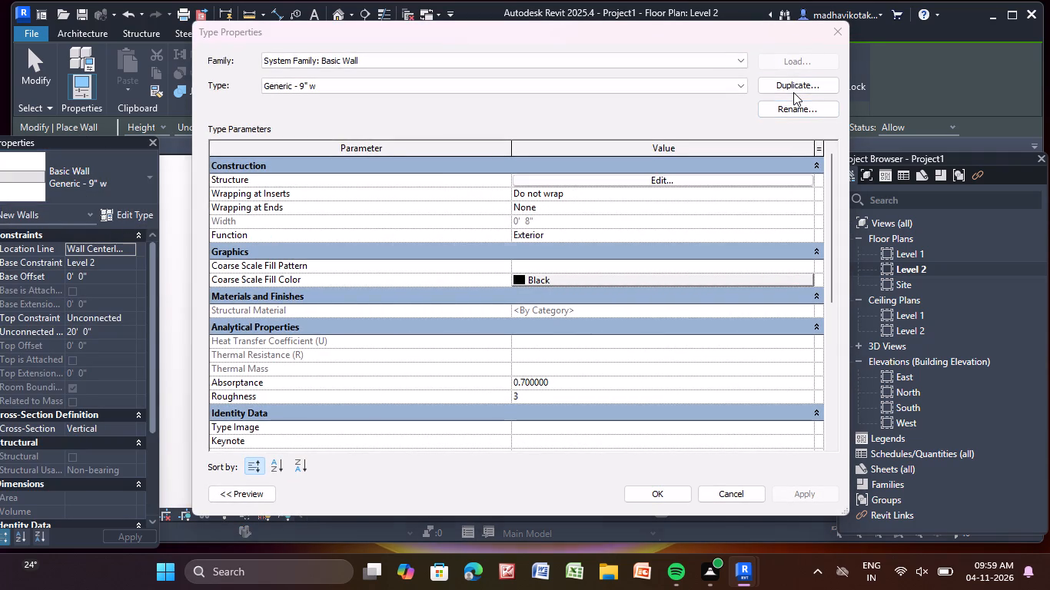
click(530, 262)
key(BackSpace)
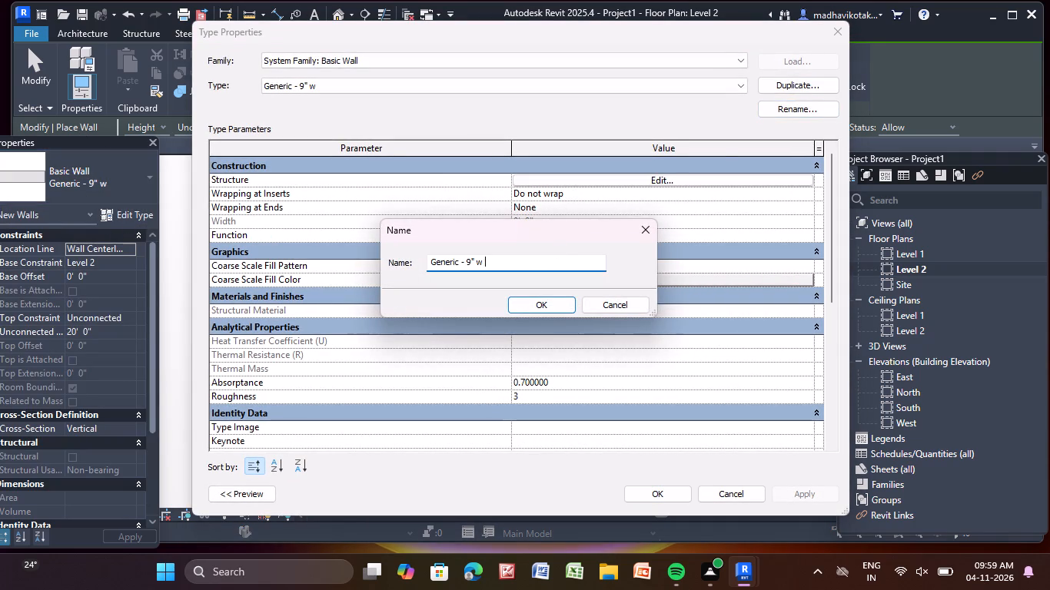
key(BackSpace)
key(BackSpace)
key(BackSpace)
key(BackSpace)
key(BackSpace)
text(4.5")
key(Return)
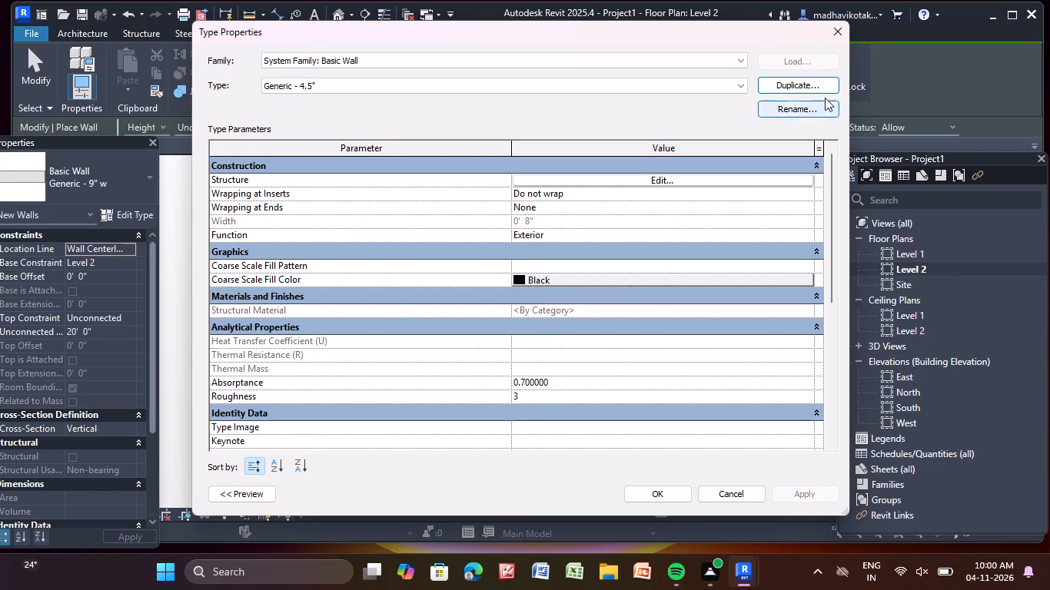
Duplicate the Generic - 4.5" wall type as Generic - 4.5" p and make it the current wall type.
click(811, 81)
click(502, 257)
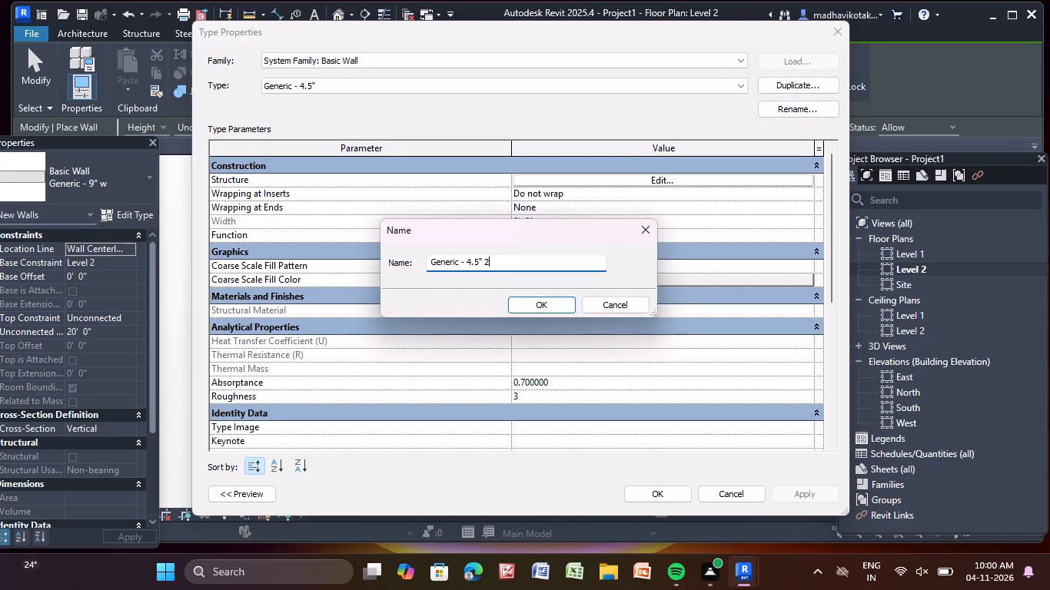
key(BackSpace)
key(p)
click(521, 307)
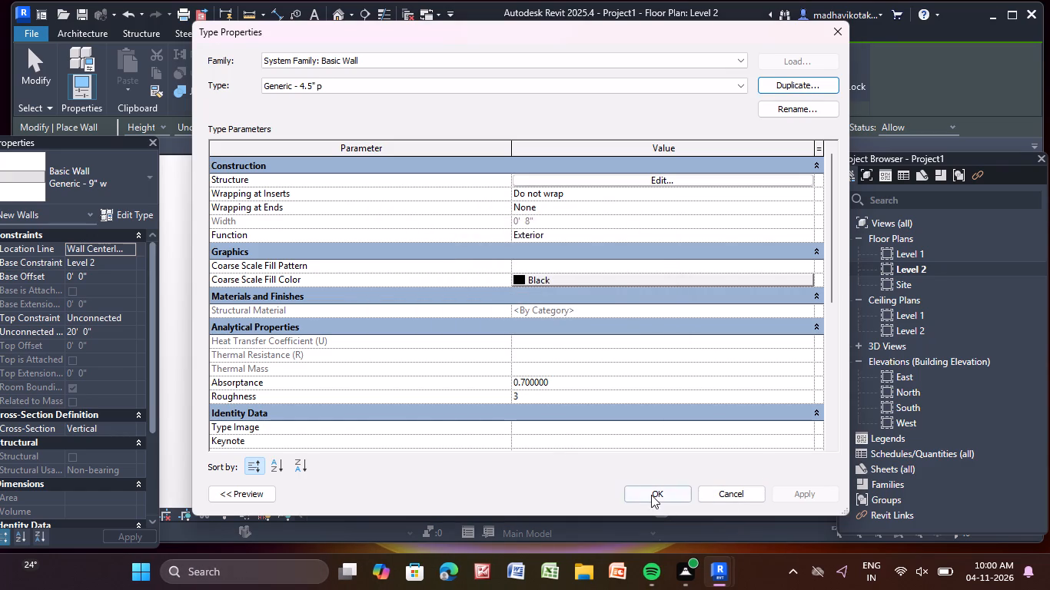
click(653, 492)
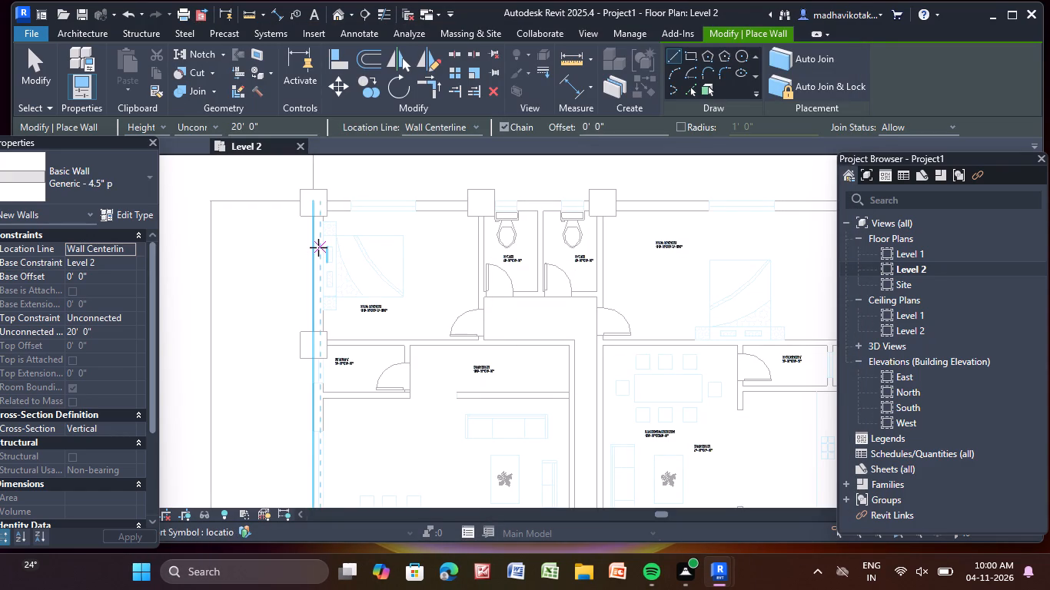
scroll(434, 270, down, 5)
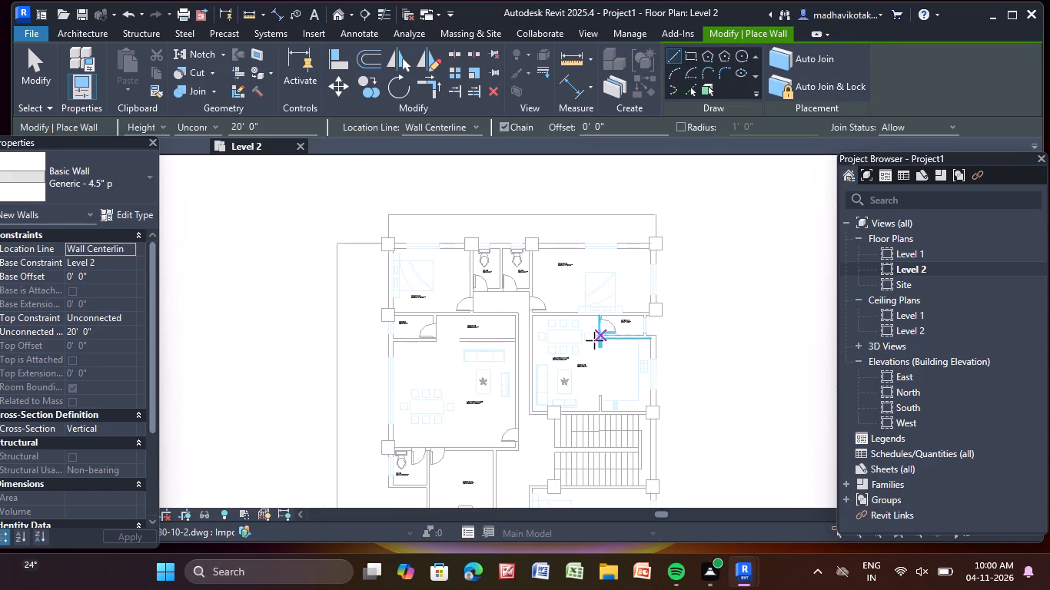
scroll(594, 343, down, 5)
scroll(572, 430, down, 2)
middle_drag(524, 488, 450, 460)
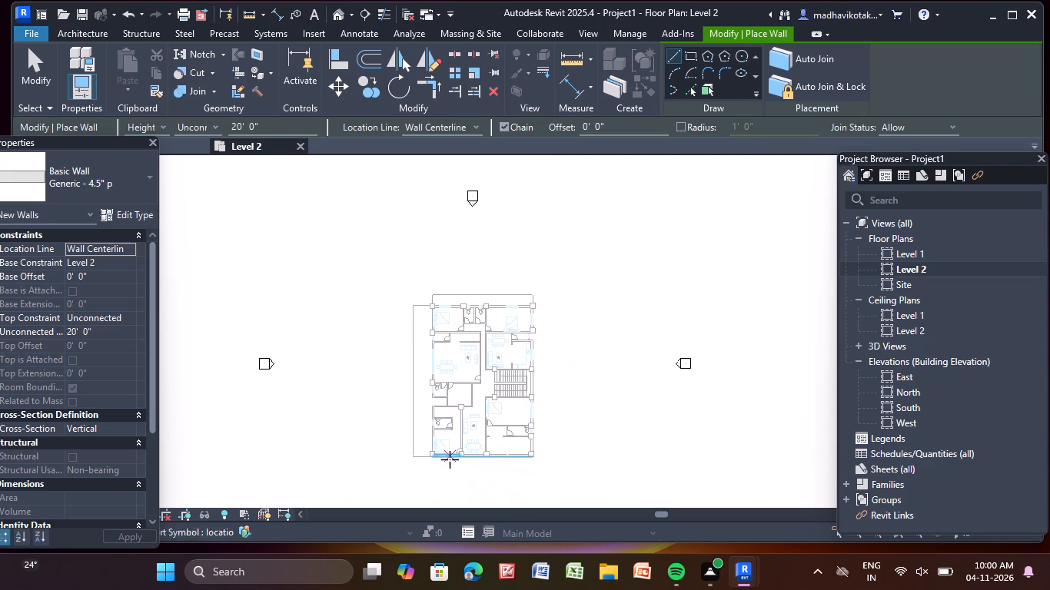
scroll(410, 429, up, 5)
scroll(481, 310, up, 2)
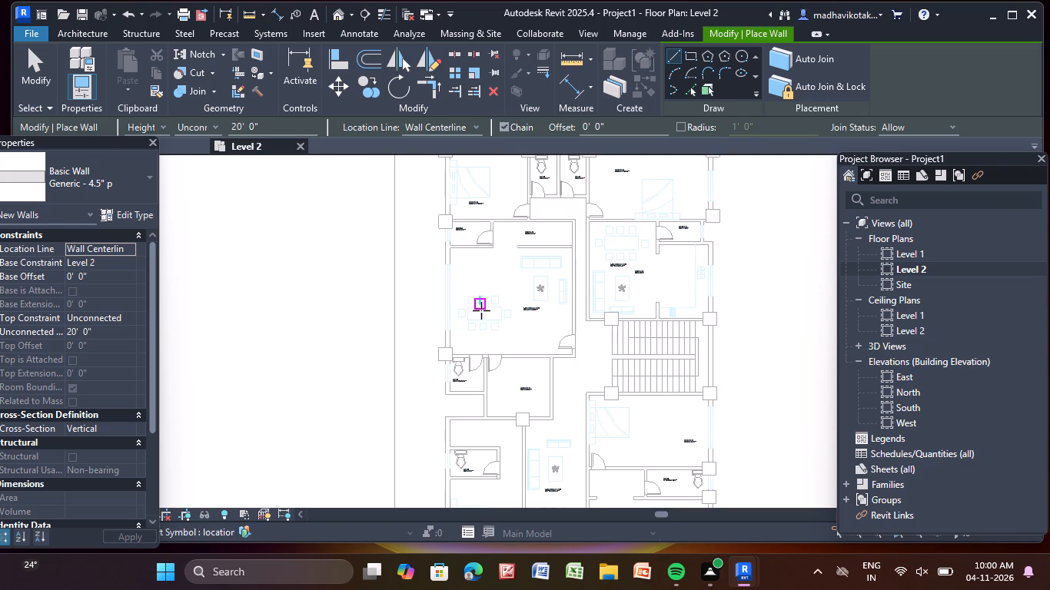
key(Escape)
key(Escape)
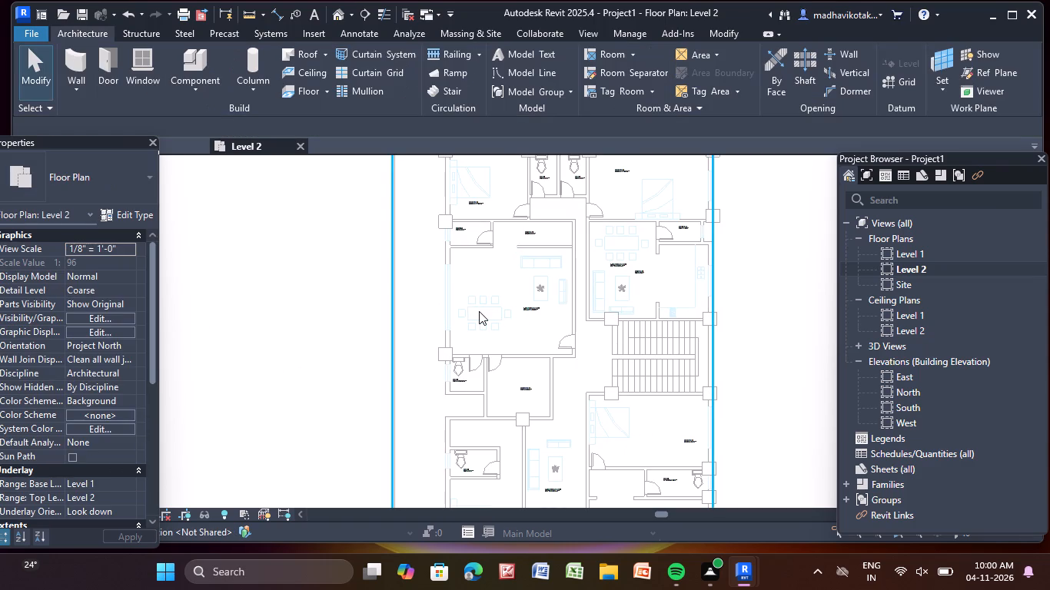
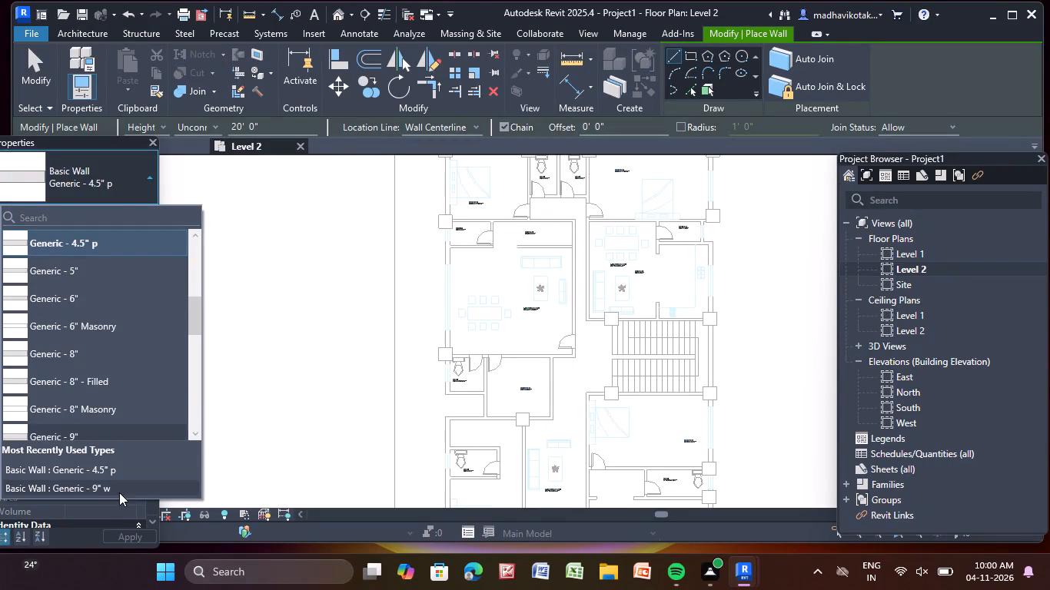
Make Generic - 9" w the current wall type for drawing at the plan's northwest corner column.
click(119, 492)
middle_drag(517, 205, 389, 447)
scroll(356, 419, up, 4)
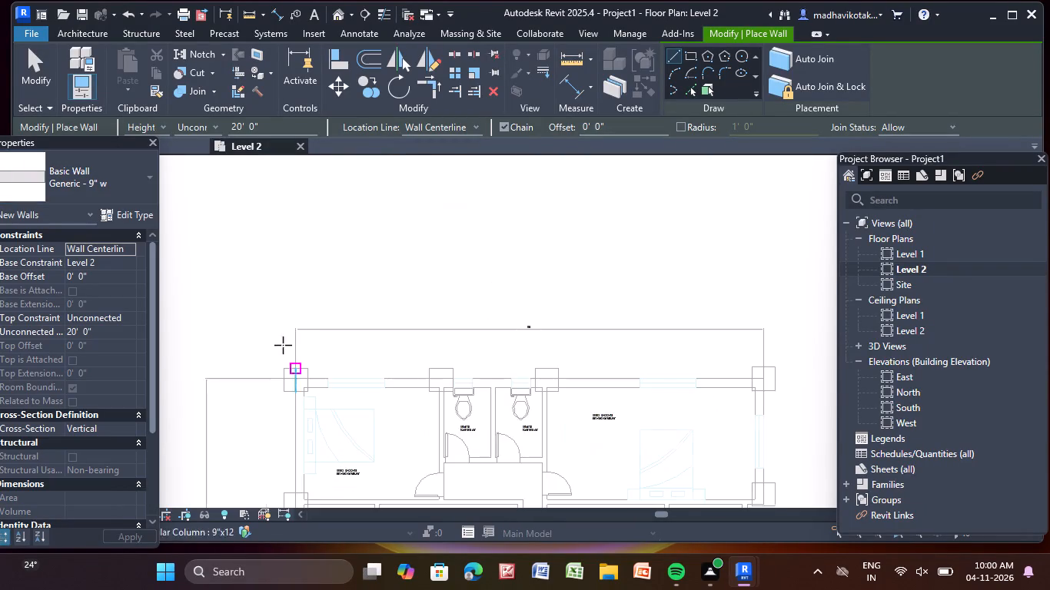
scroll(266, 372, up, 7)
scroll(313, 451, down, 1)
scroll(313, 451, up, 3)
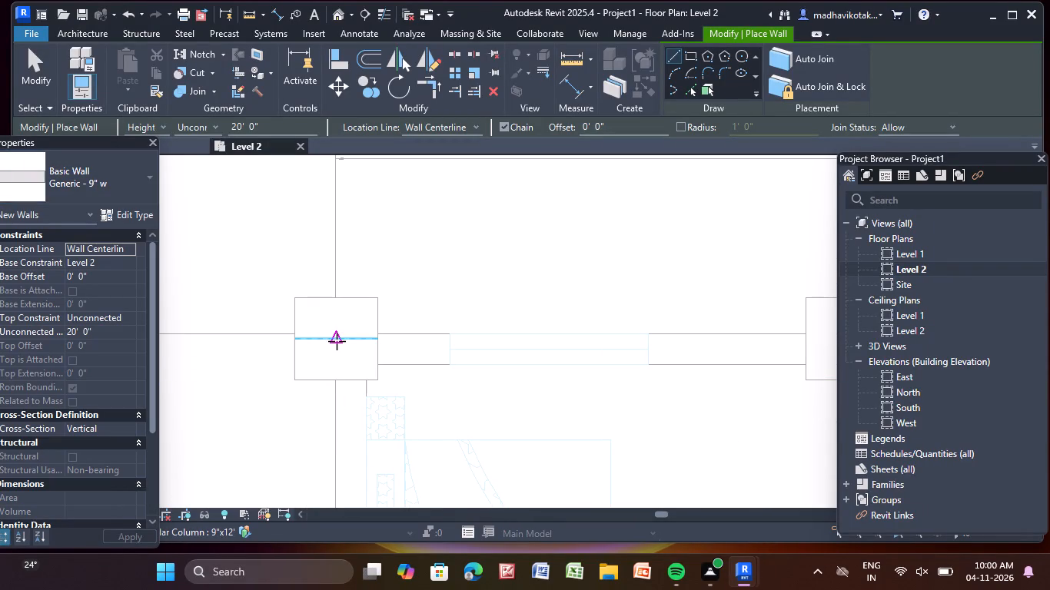
scroll(338, 358, up, 5)
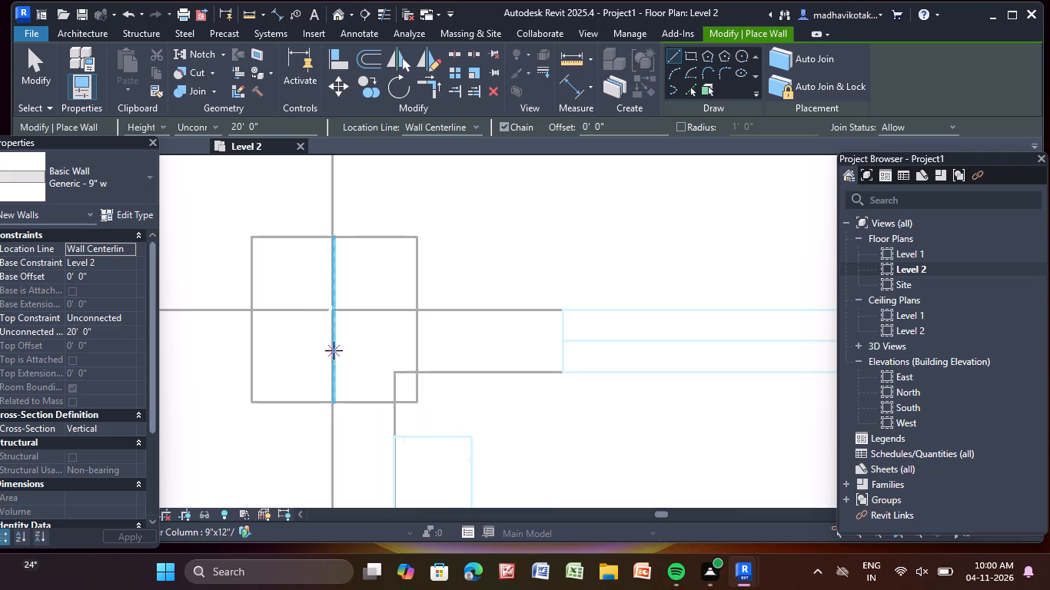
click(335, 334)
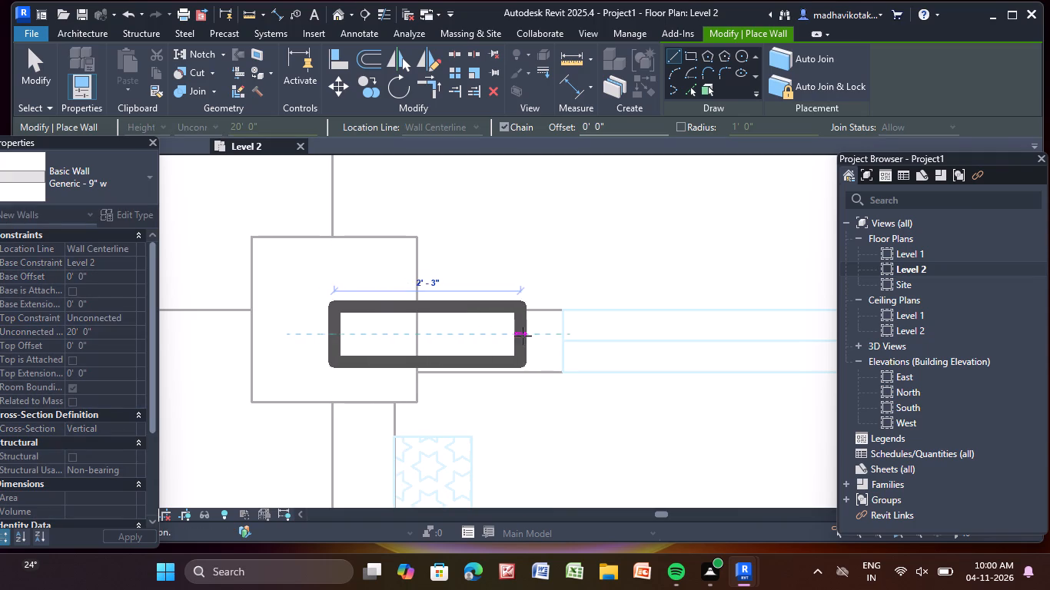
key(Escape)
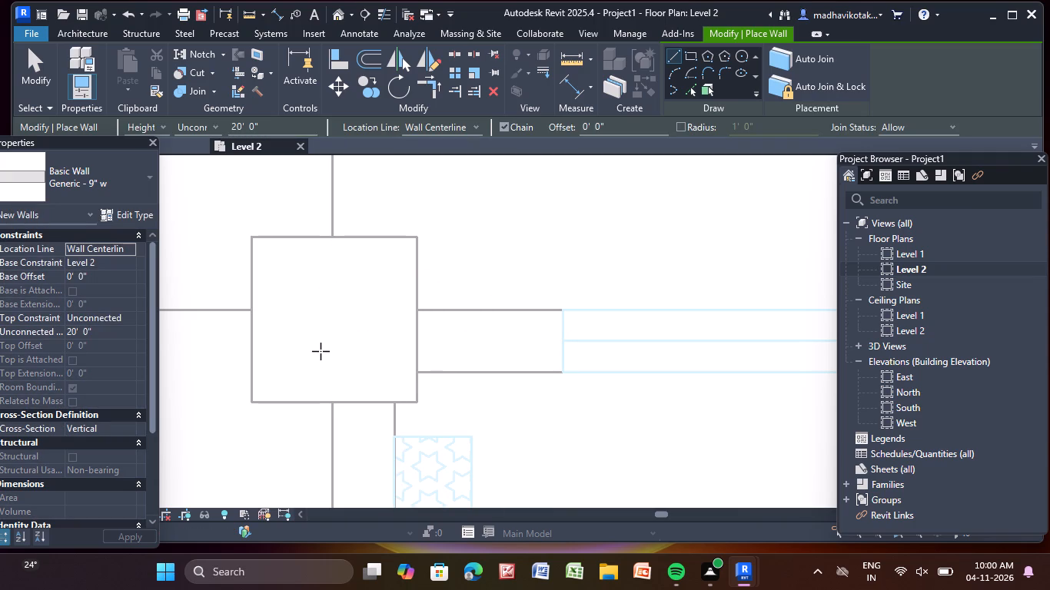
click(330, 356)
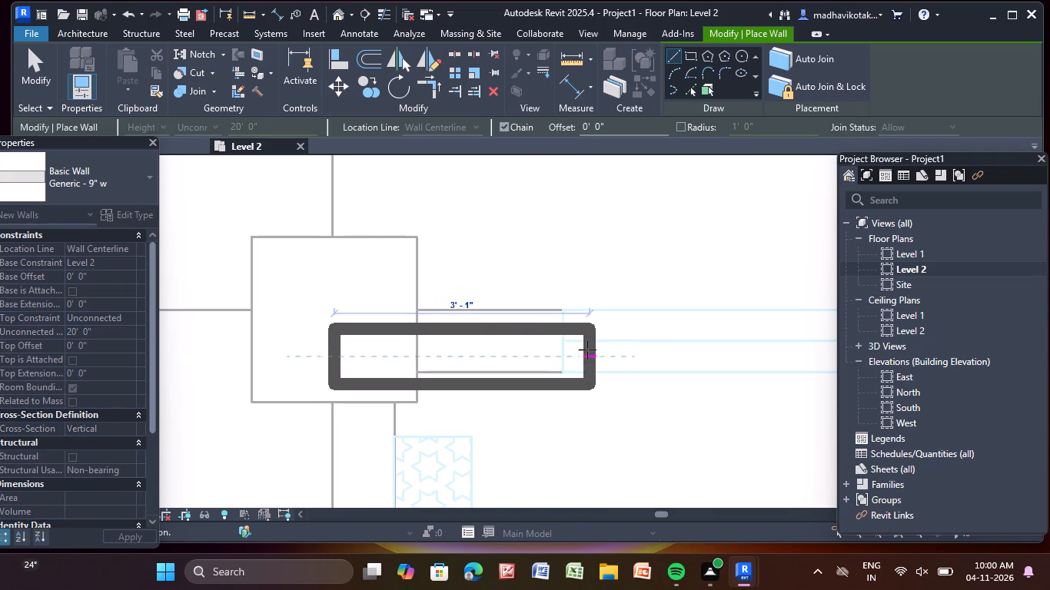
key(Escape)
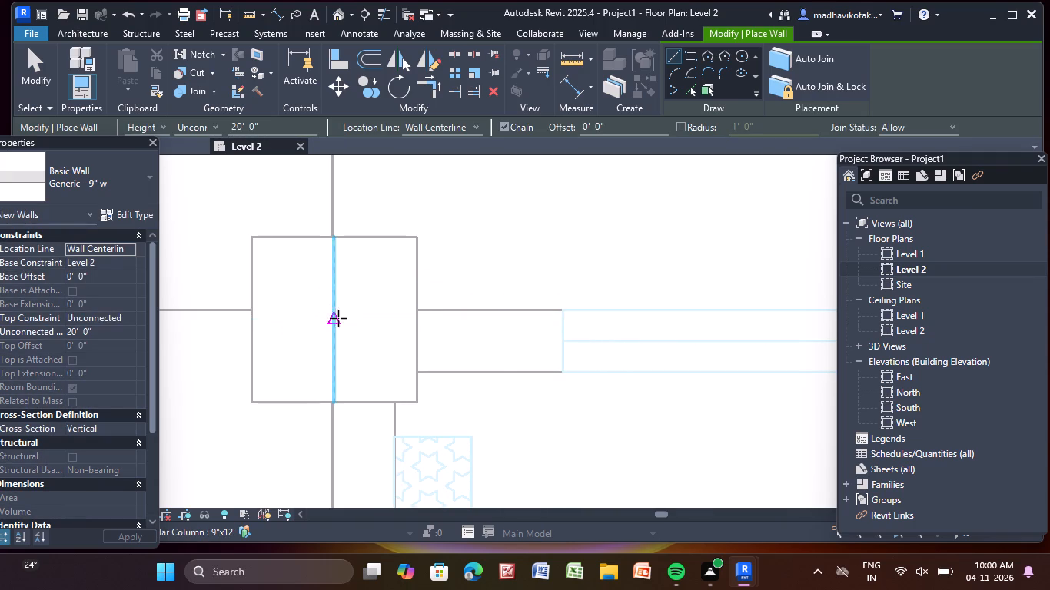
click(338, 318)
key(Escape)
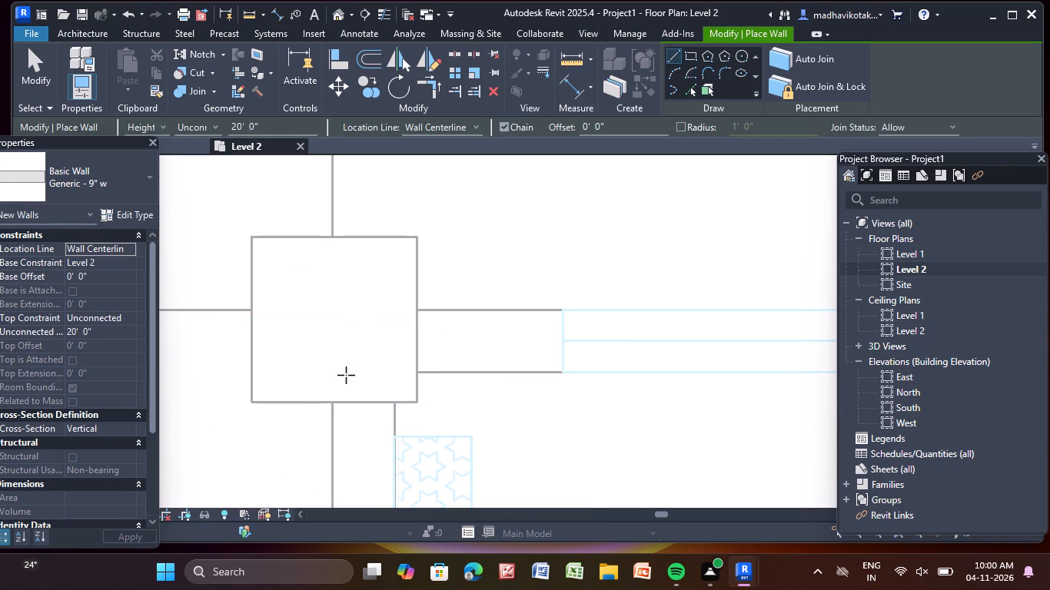
Draw the north exterior wall in Generic - 9" w, about 39' 6" long, from the northwest corner column to the northeast corner column.
click(333, 345)
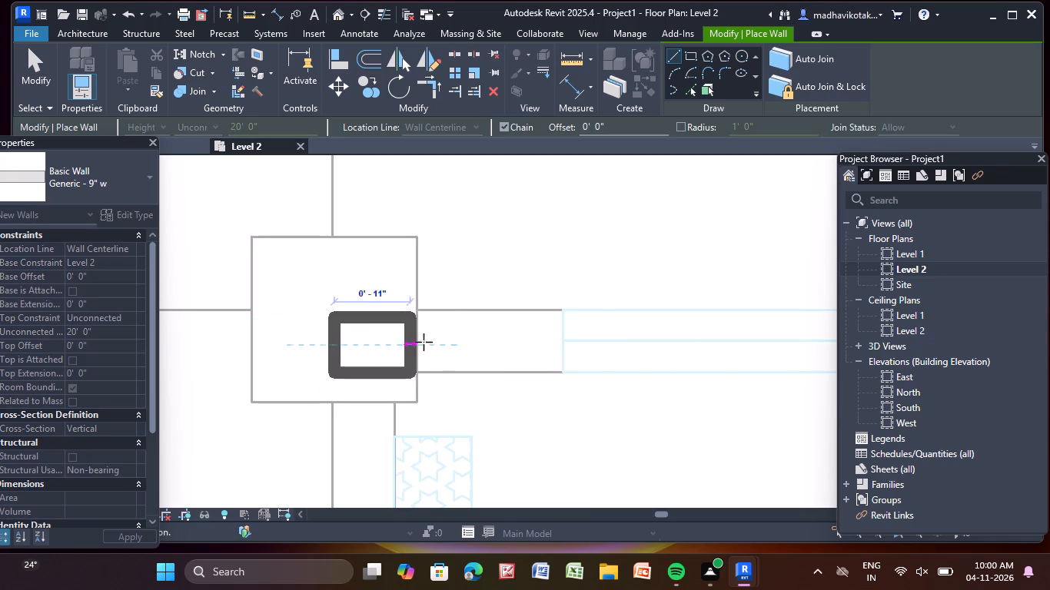
scroll(696, 352, down, 6)
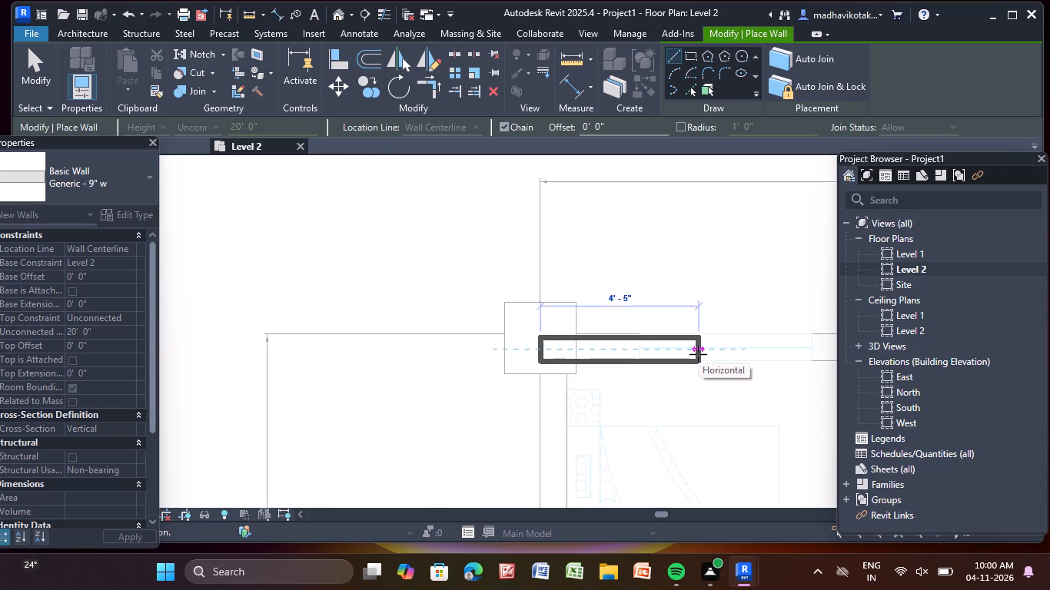
middle_drag(698, 354, 90, 409)
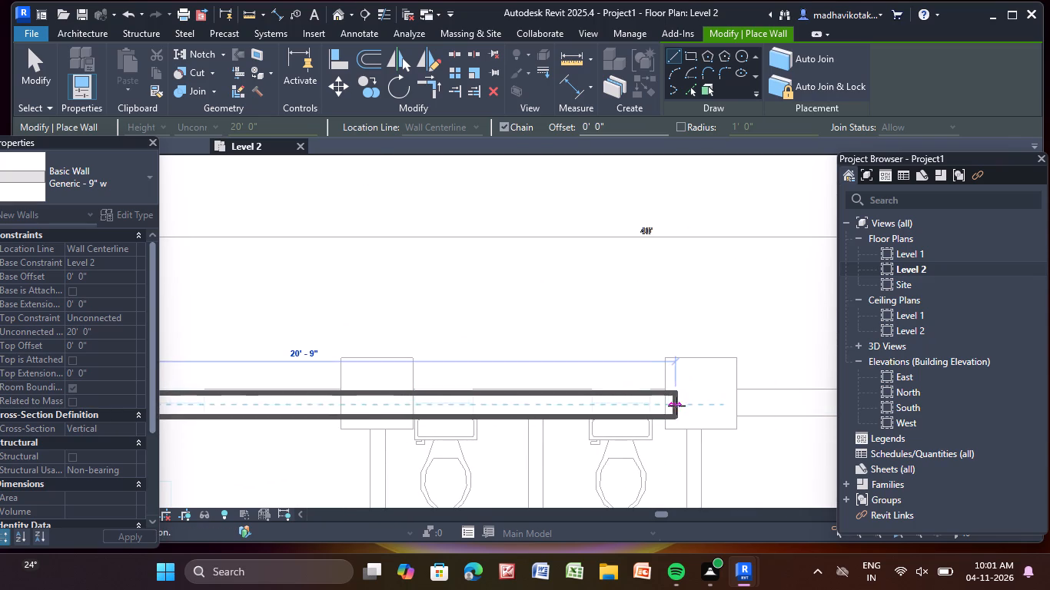
scroll(687, 412, down, 6)
middle_drag(689, 413, 373, 449)
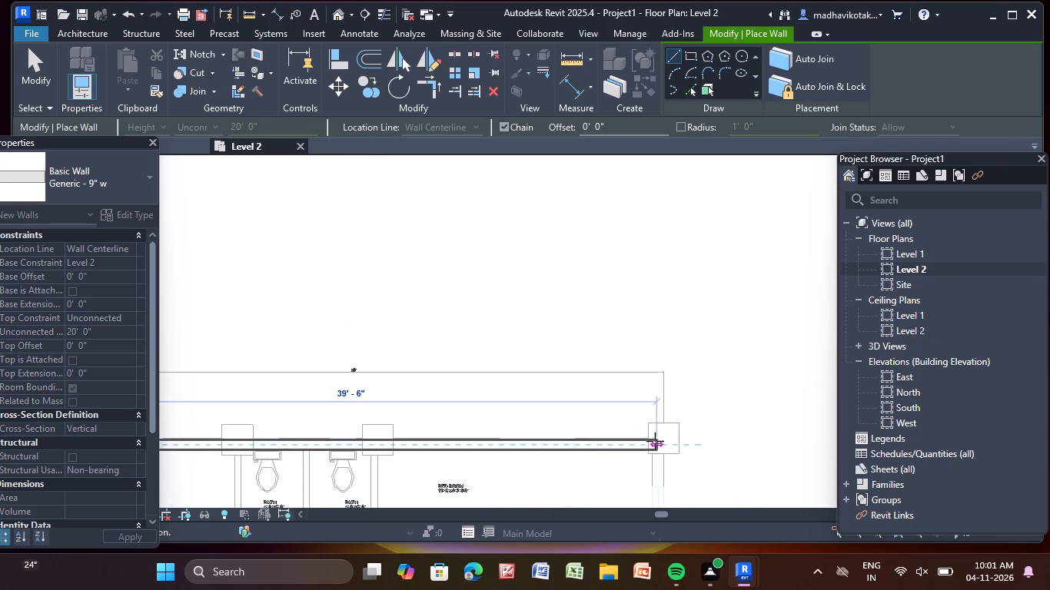
scroll(669, 439, up, 10)
click(656, 439)
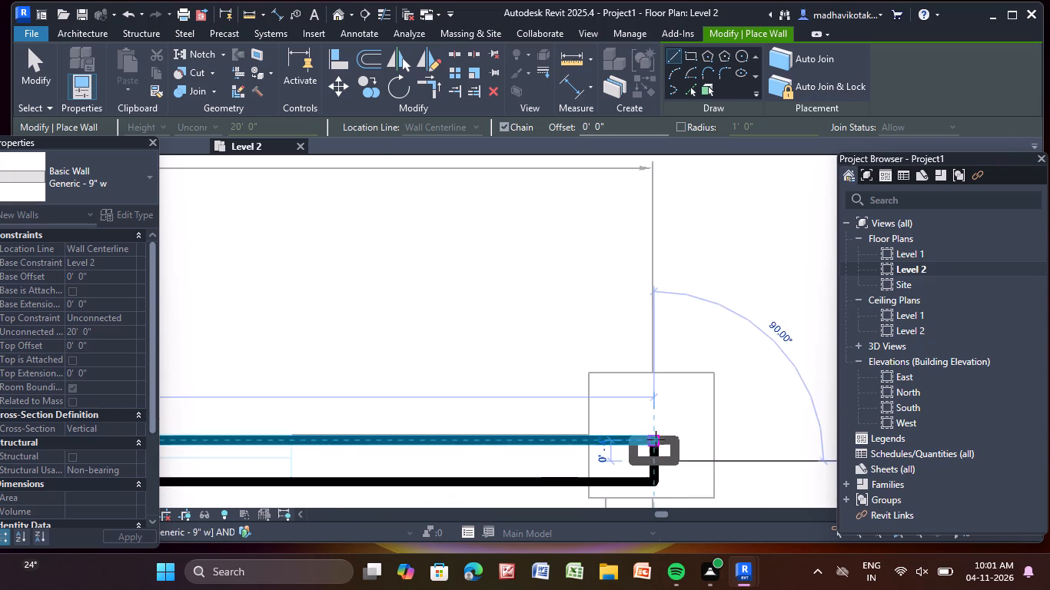
scroll(657, 440, up, 1)
scroll(657, 441, down, 6)
middle_drag(660, 442, 510, 244)
key(Escape)
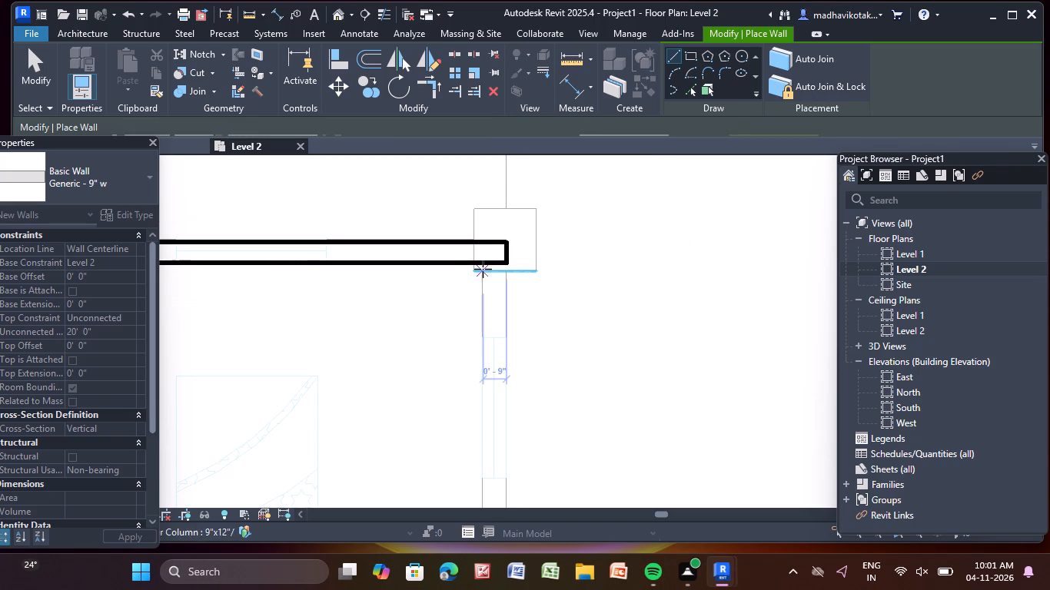
Draw the east exterior wall in Generic - 9" w from the north wall's end down to the southeast corner column's outer edge.
click(496, 260)
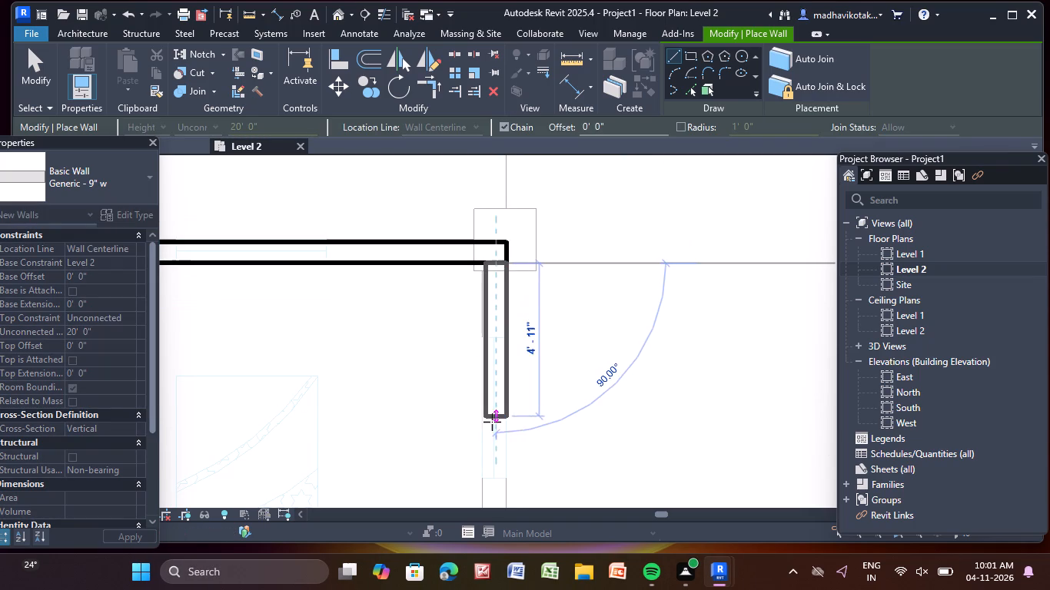
scroll(503, 449, down, 5)
middle_drag(502, 452, 414, 81)
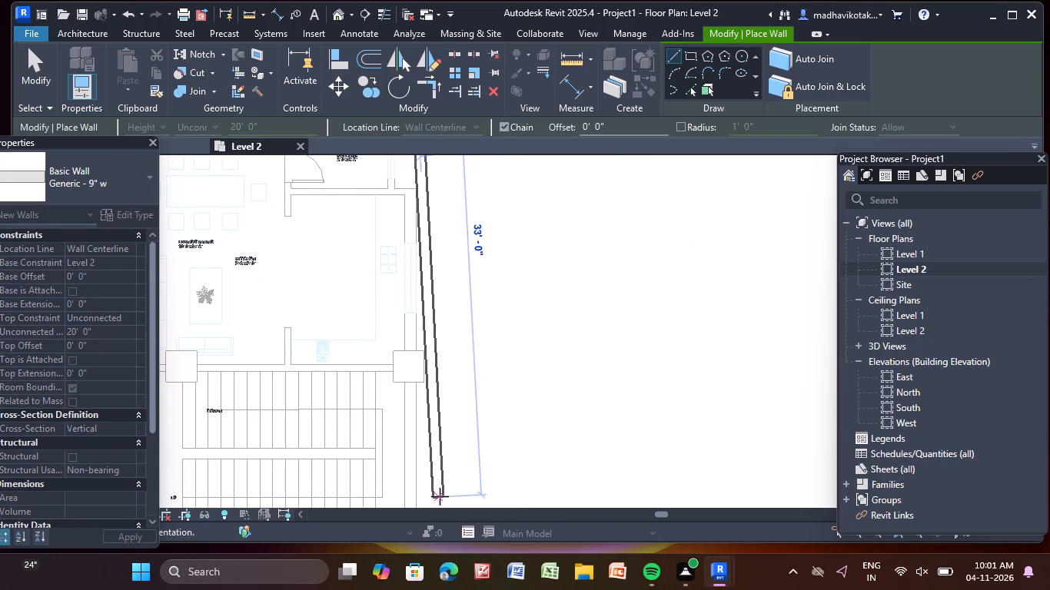
scroll(405, 464, down, 3)
middle_drag(404, 464, 346, 158)
scroll(347, 436, up, 5)
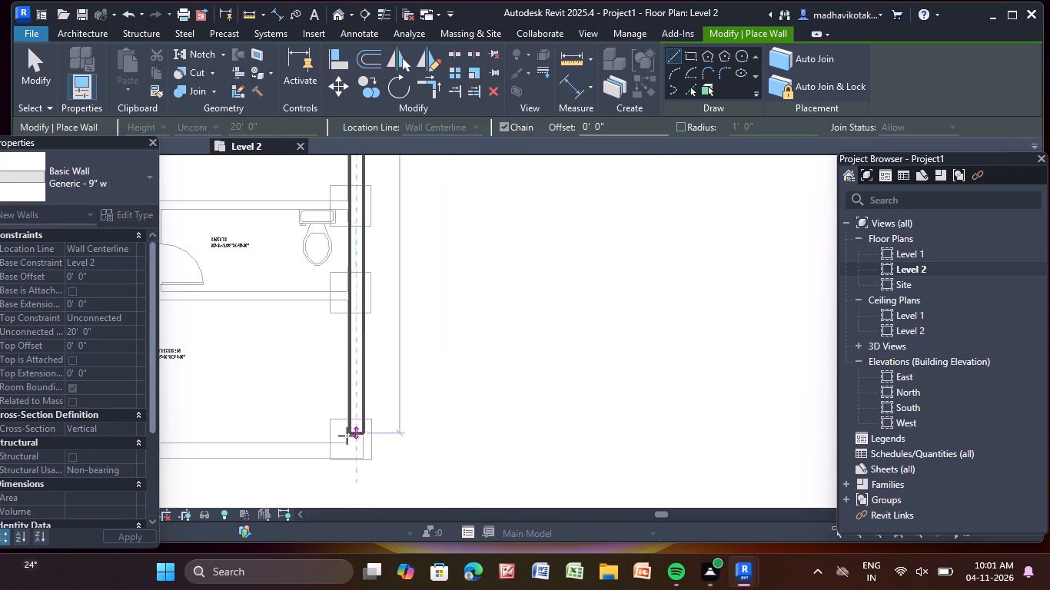
scroll(347, 436, up, 5)
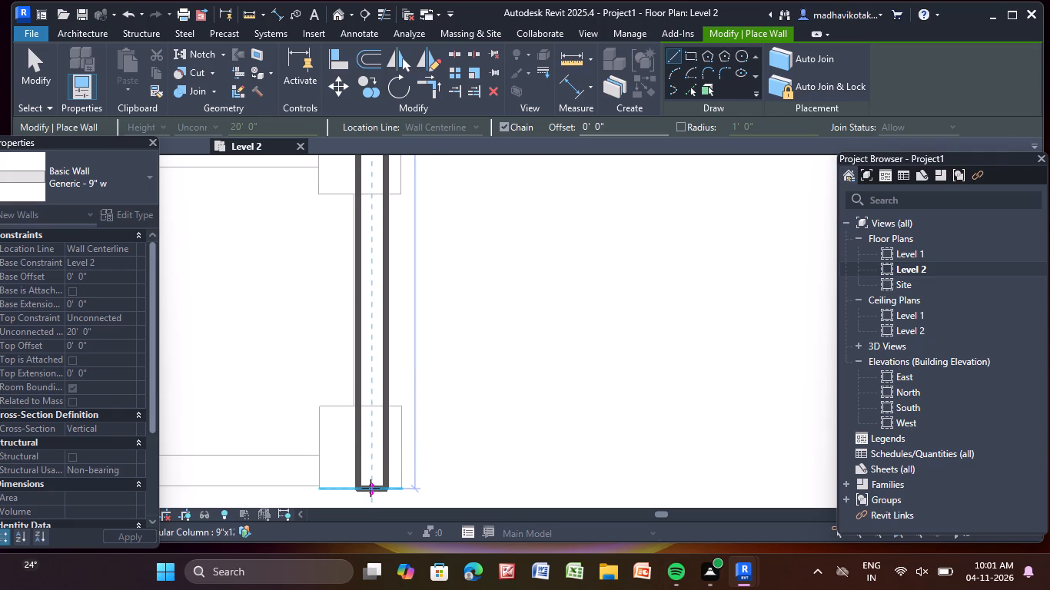
click(372, 486)
key(Escape)
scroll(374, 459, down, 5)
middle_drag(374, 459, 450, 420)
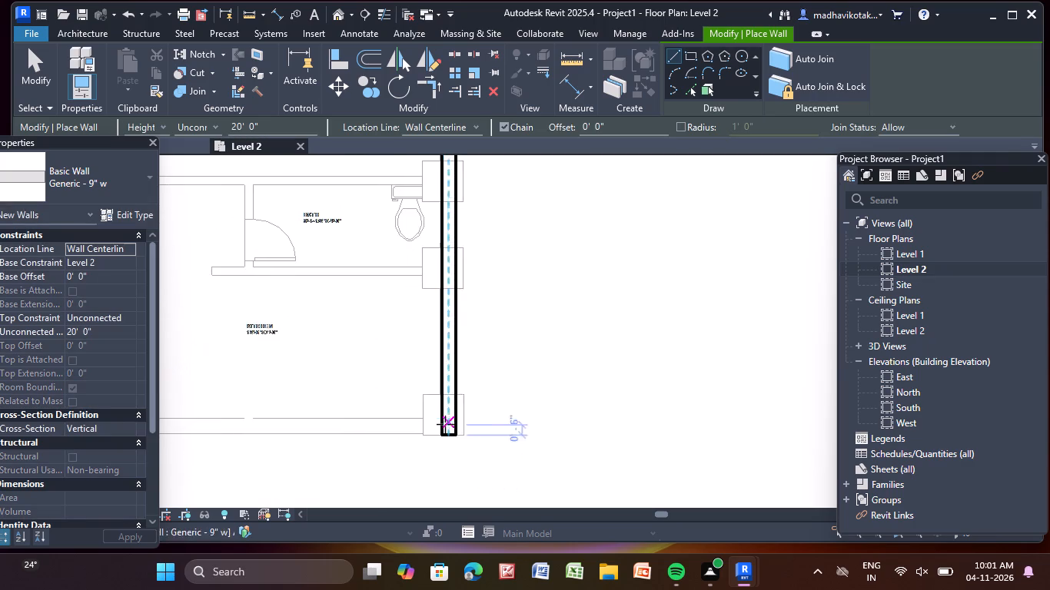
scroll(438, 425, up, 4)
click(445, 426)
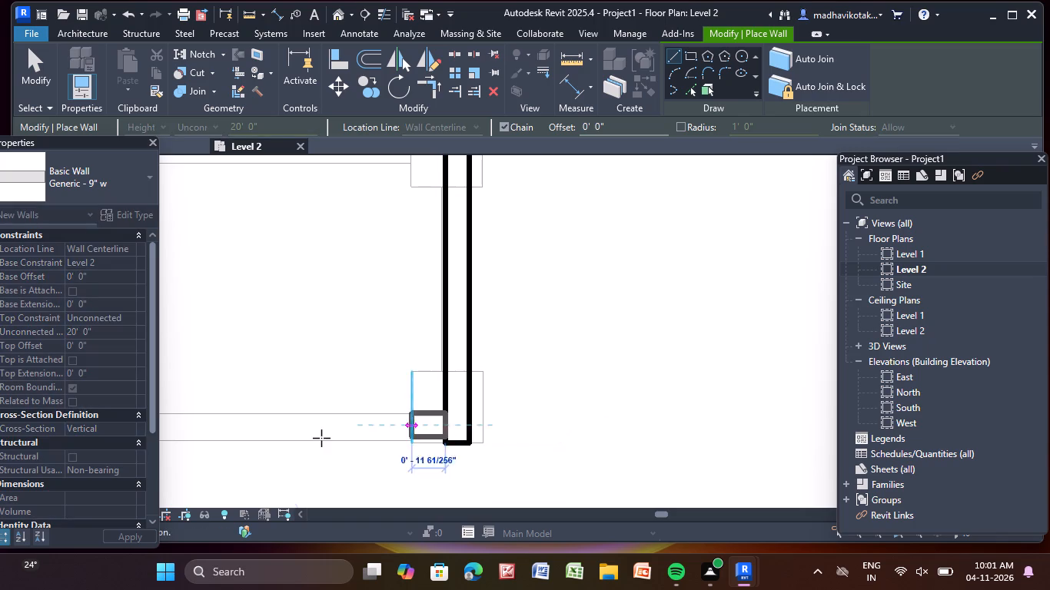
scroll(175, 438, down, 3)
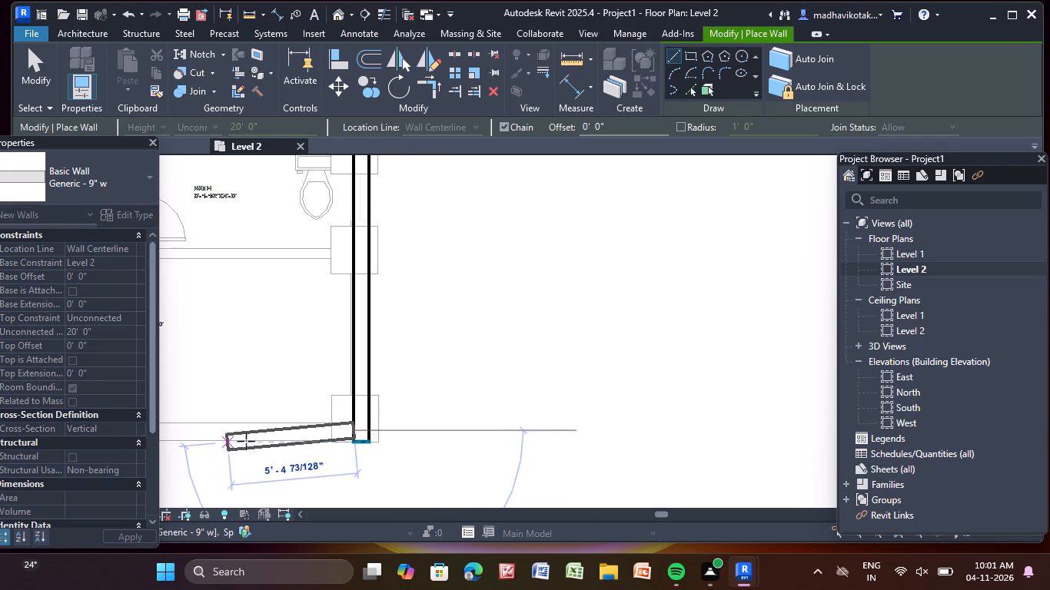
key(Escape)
Draw the south exterior wall in Generic - 9" w from the east wall through to the southwest corner column's outer face.
scroll(384, 429, up, 9)
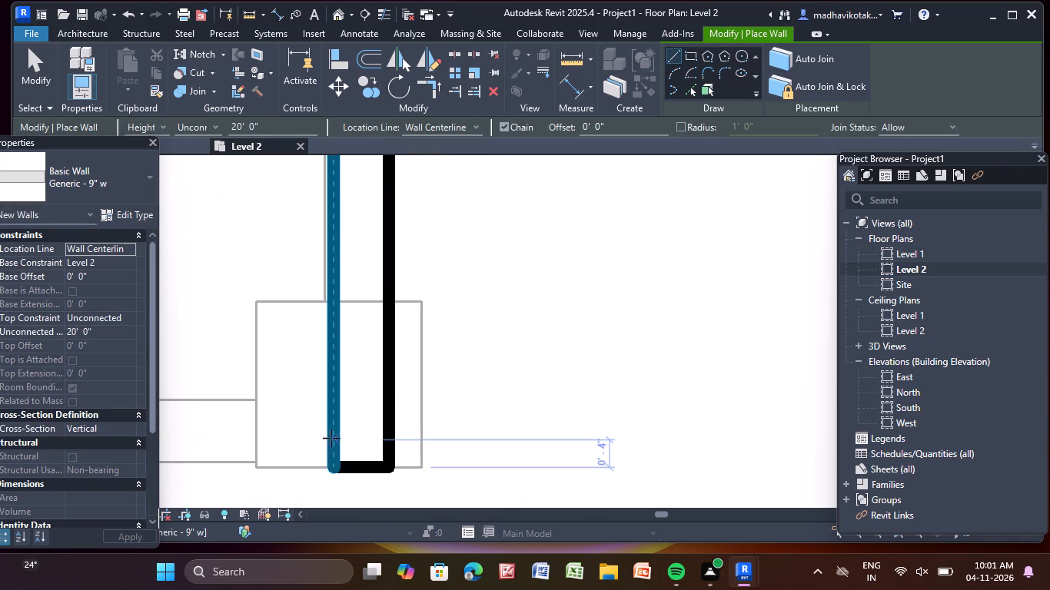
click(334, 435)
scroll(196, 438, down, 3)
middle_drag(198, 437, 731, 373)
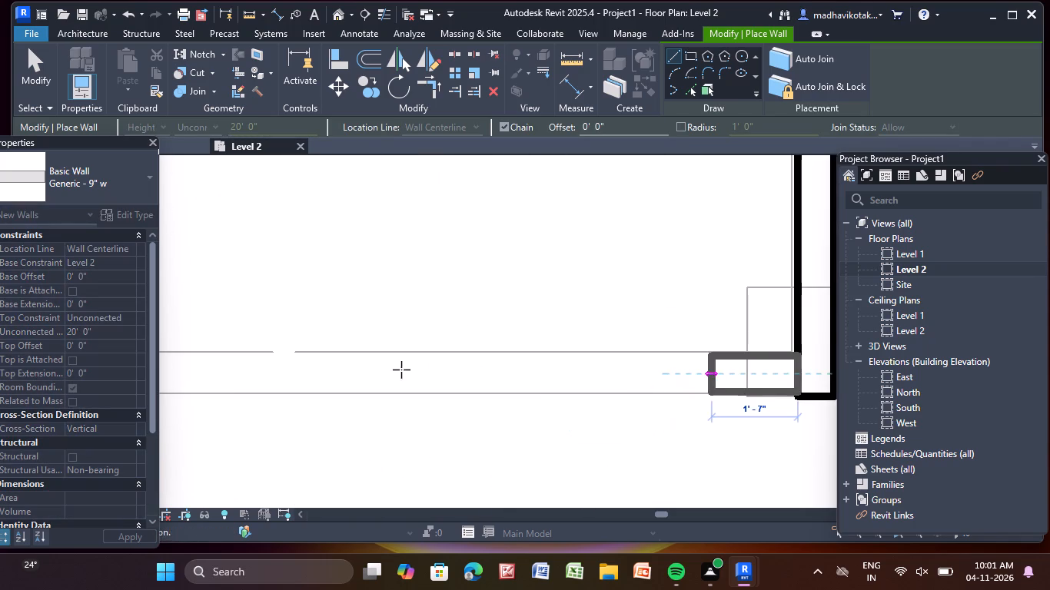
scroll(260, 363, down, 9)
middle_drag(262, 363, 704, 358)
scroll(251, 358, up, 5)
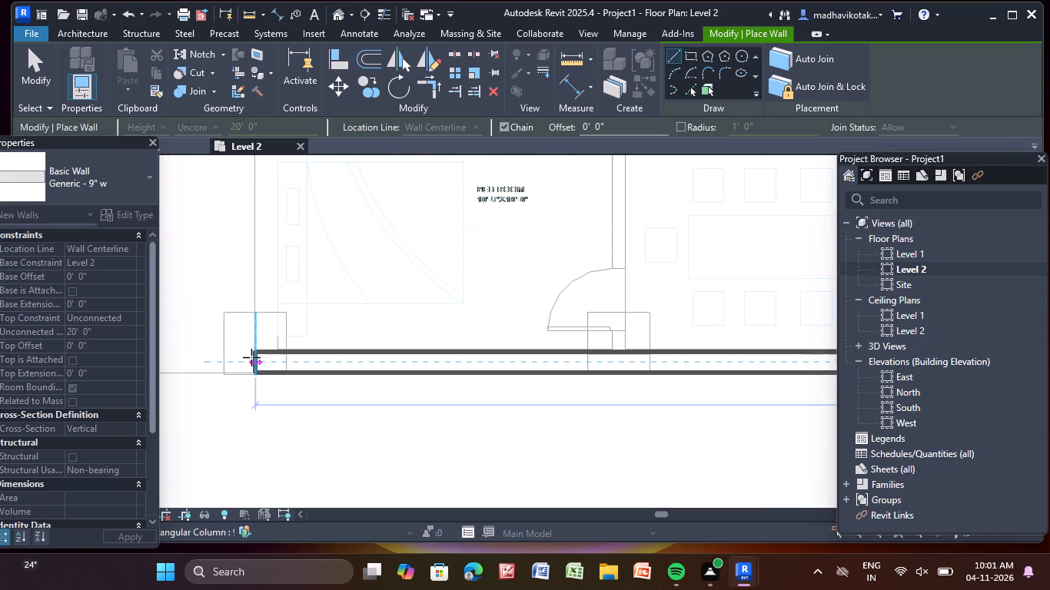
click(251, 356)
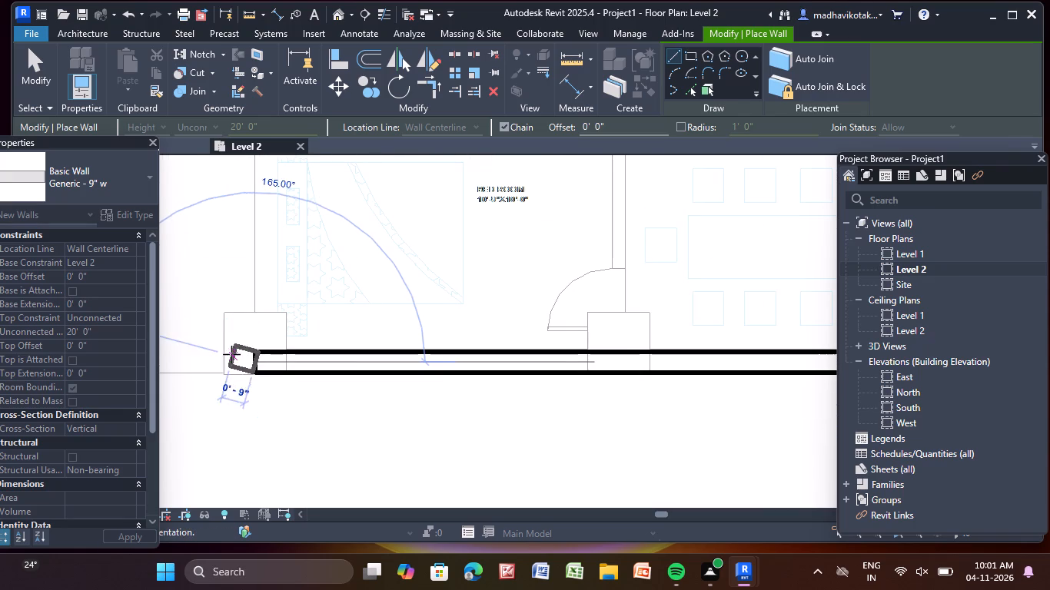
click(228, 356)
key(Escape)
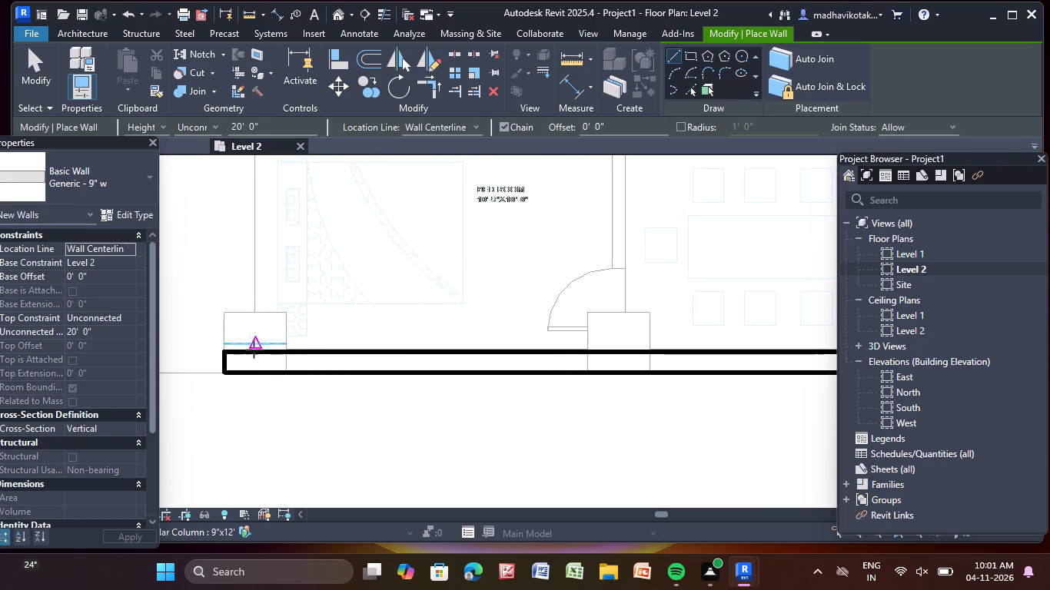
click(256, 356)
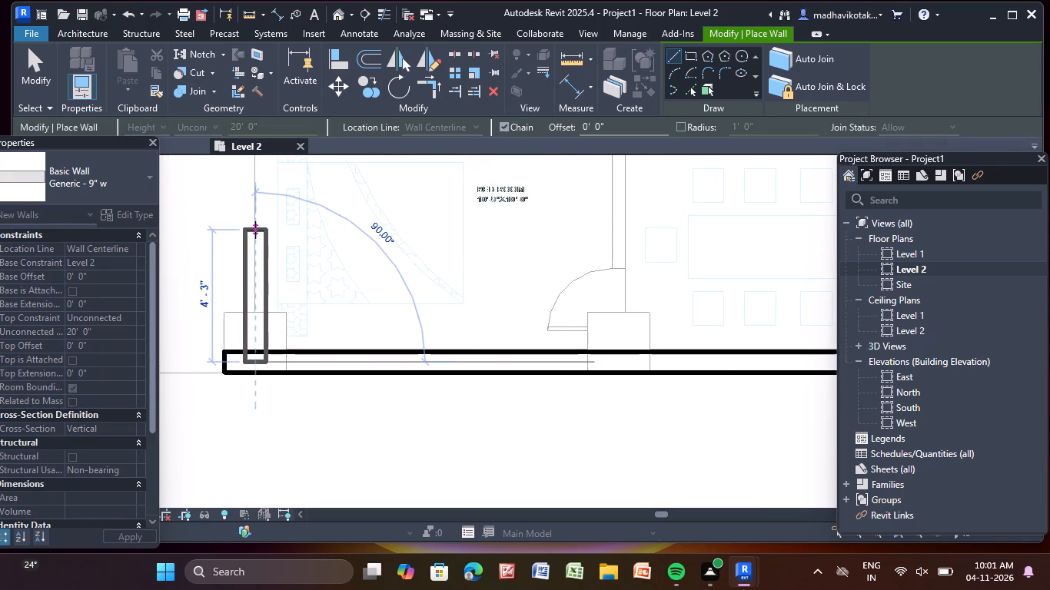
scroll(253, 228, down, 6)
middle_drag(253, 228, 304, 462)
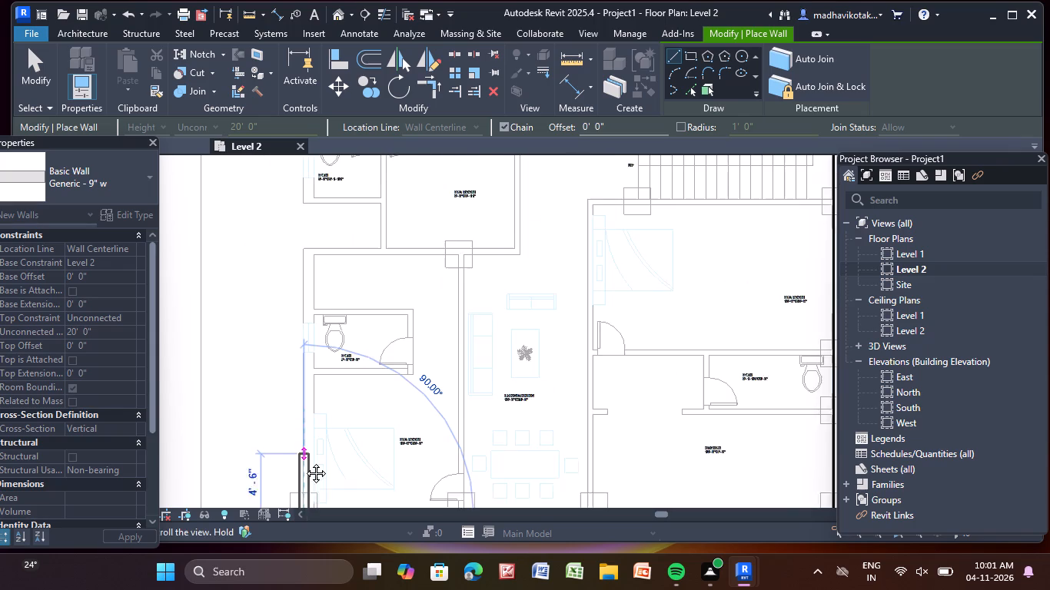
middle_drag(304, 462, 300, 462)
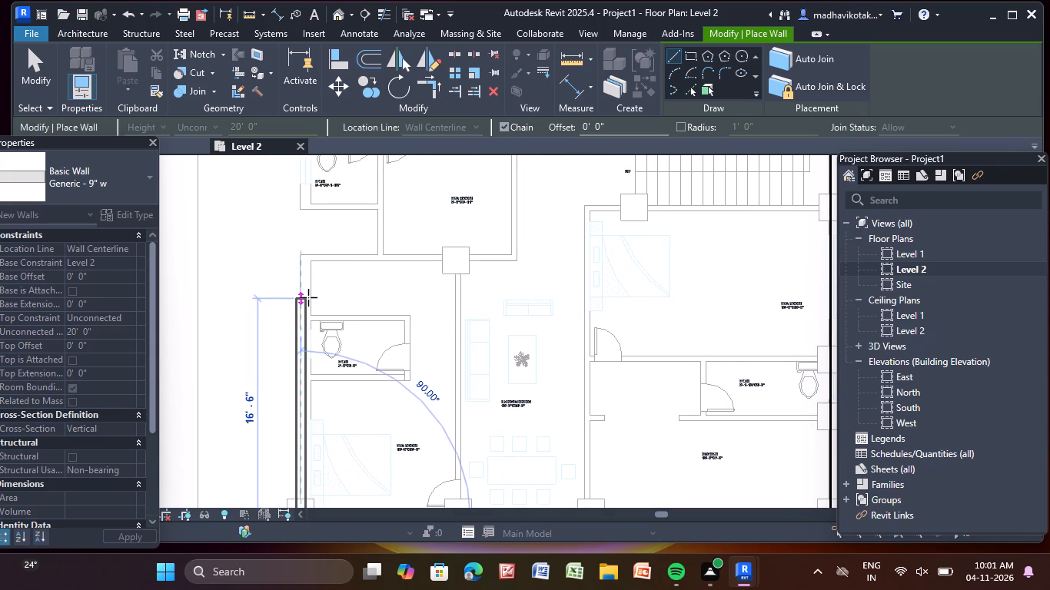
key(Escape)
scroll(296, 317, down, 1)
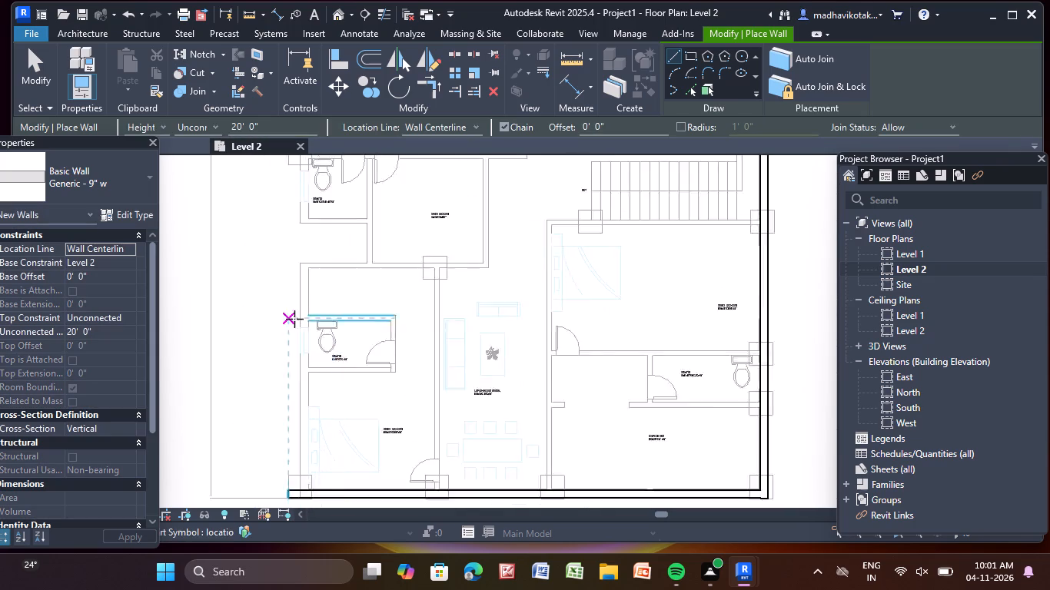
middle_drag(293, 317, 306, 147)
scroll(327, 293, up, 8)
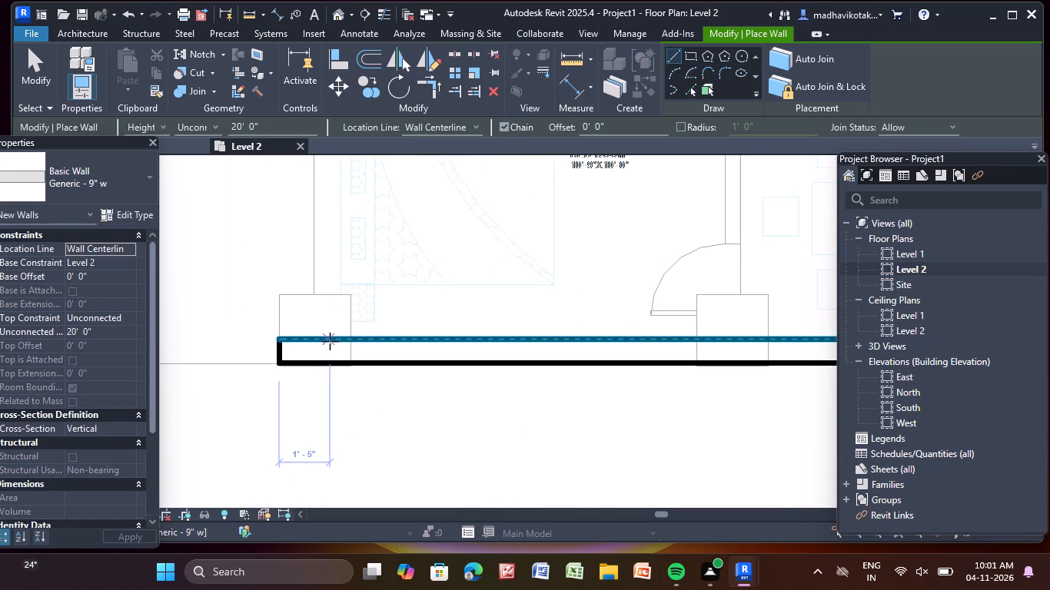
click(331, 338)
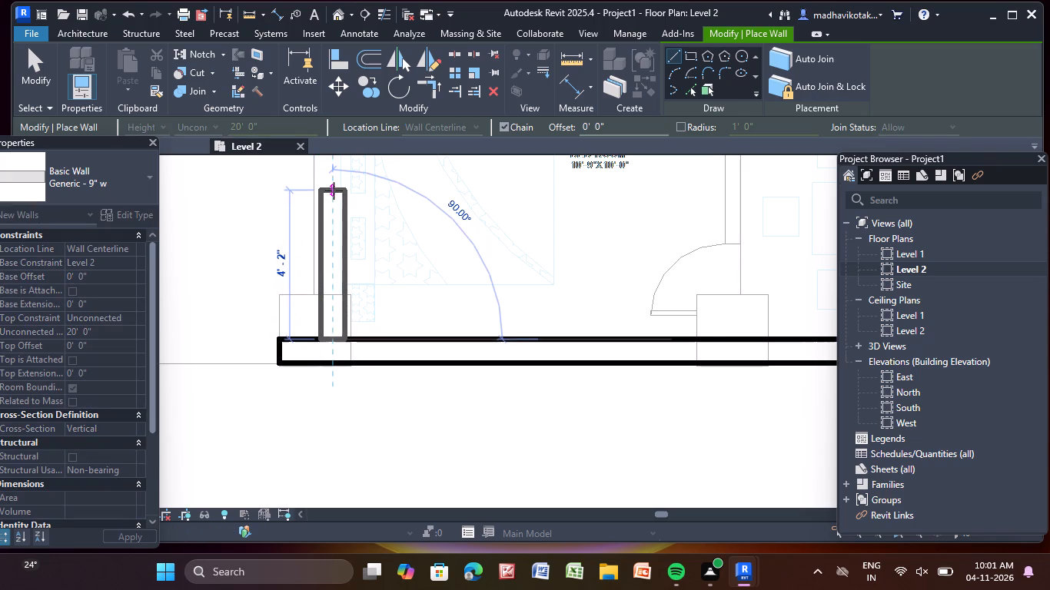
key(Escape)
Draw the lower west exterior wall in Generic - 9" w from the south wall north to the southern edge of the open recess.
scroll(371, 353, up, 4)
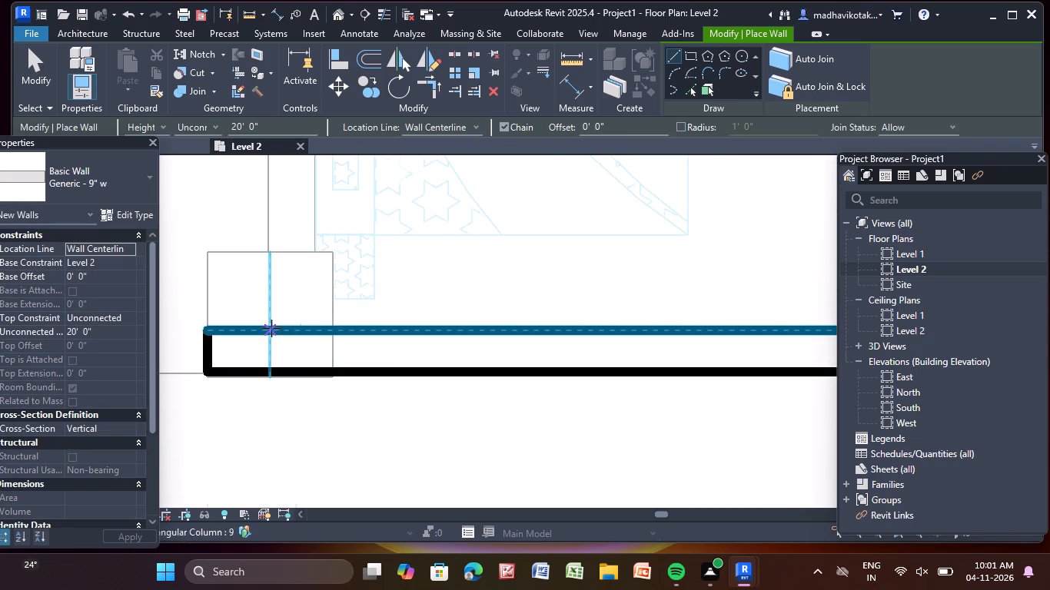
click(289, 331)
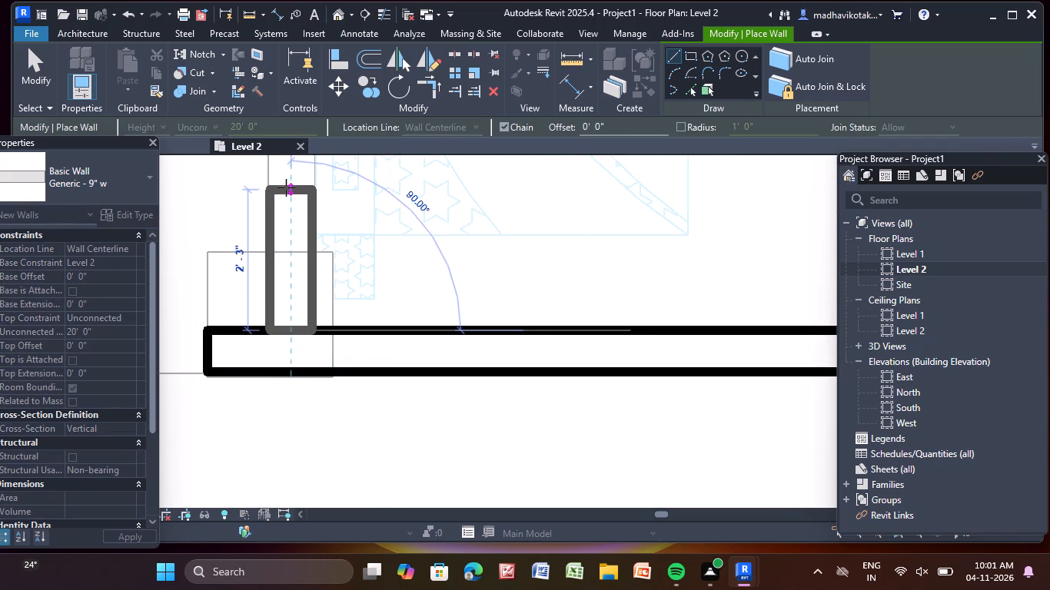
scroll(287, 187, down, 6)
scroll(288, 187, up, 1)
middle_drag(288, 188, 294, 520)
scroll(288, 188, down, 7)
middle_drag(294, 192, 294, 193)
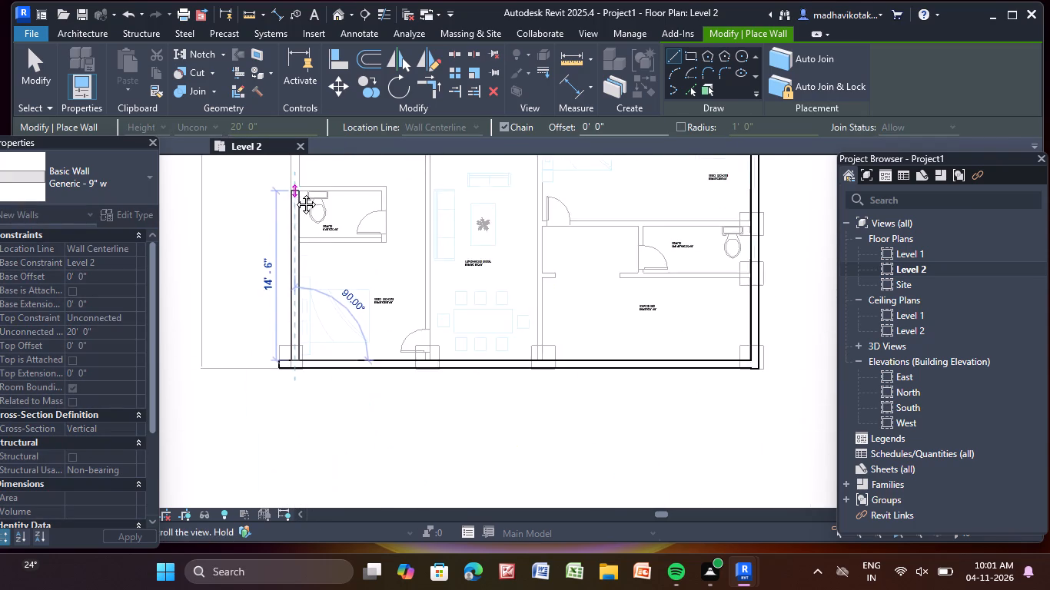
middle_drag(294, 193, 342, 443)
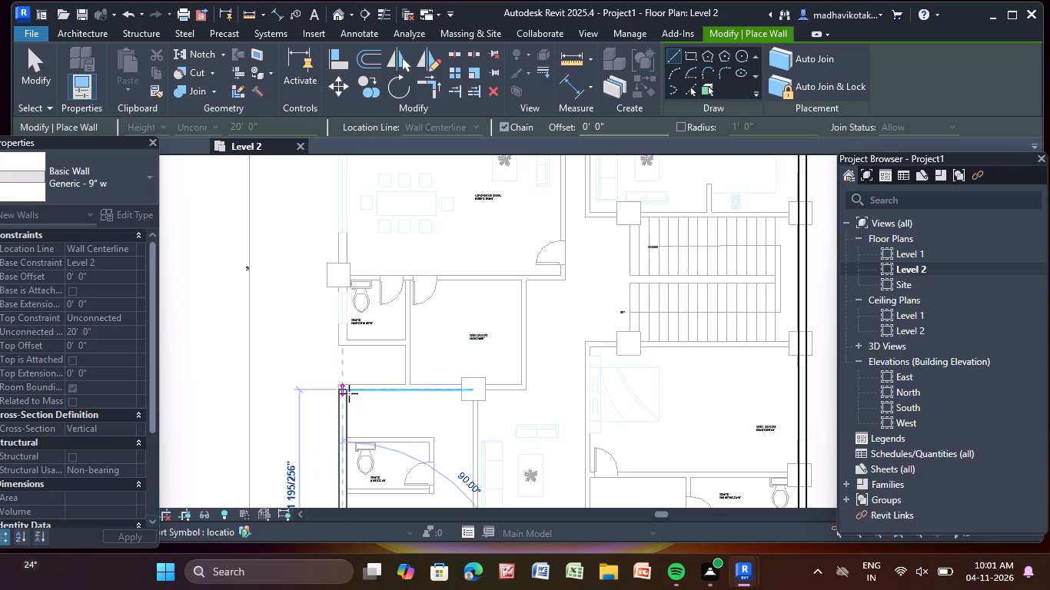
scroll(343, 390, up, 9)
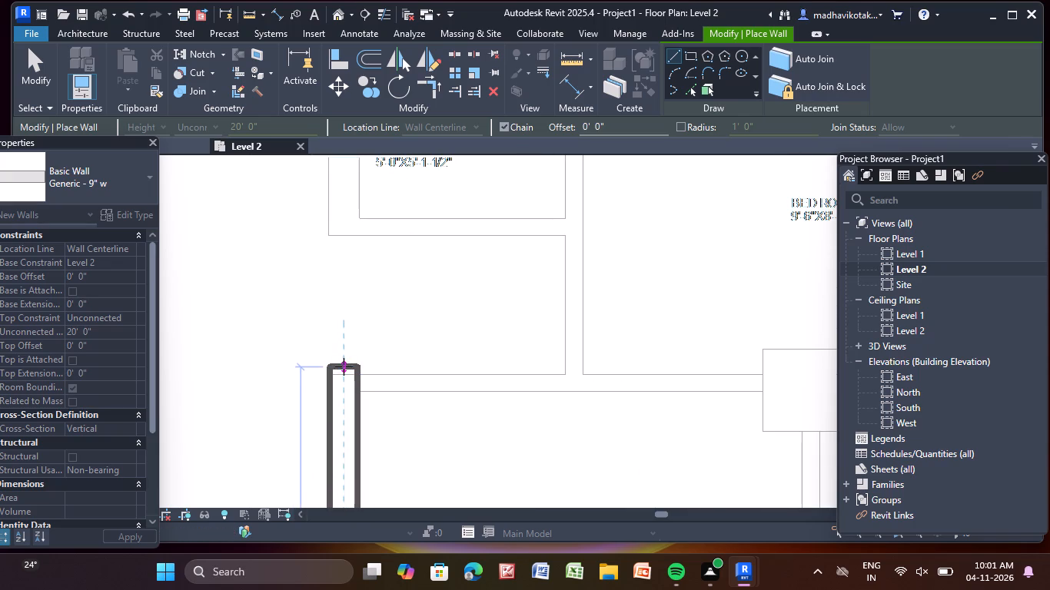
click(341, 373)
key(Escape)
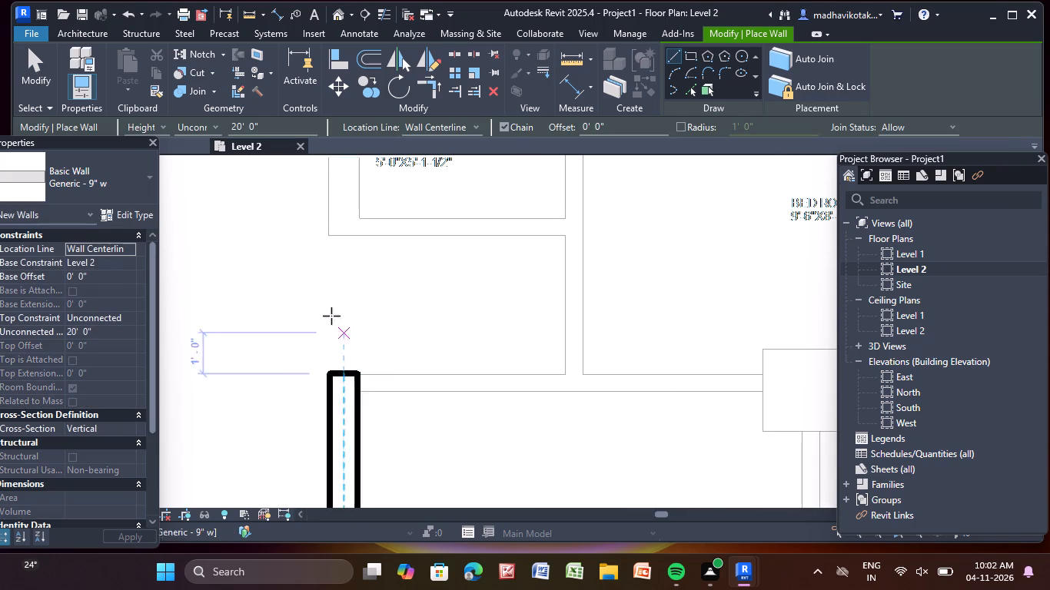
Draw the upper west exterior wall in Generic - 9" w from the recess's northern edge to the north wall, leaving a gap about 3' 3".
click(344, 235)
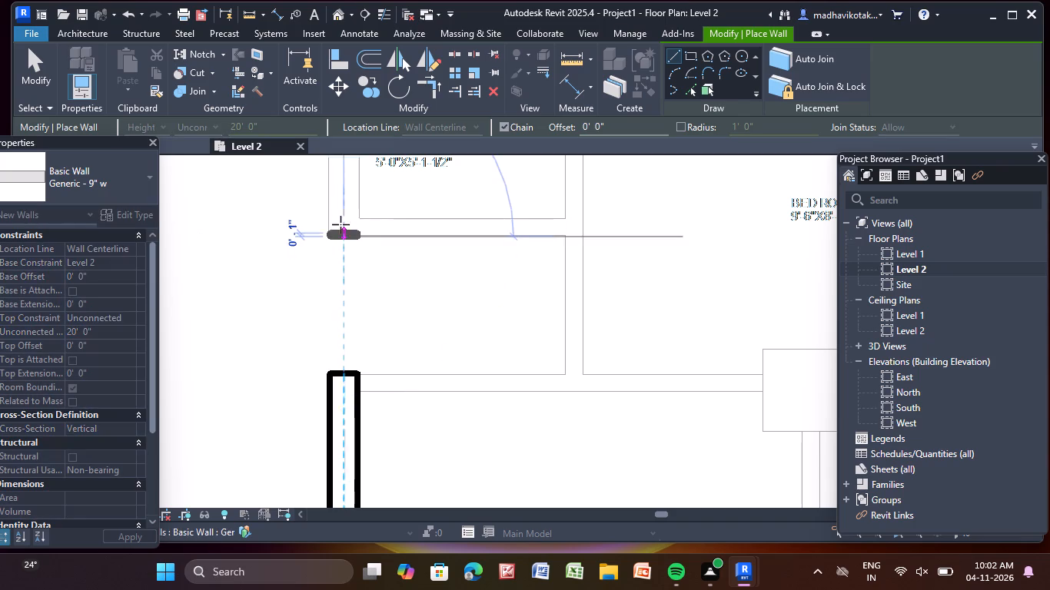
scroll(338, 194, down, 5)
middle_drag(338, 194, 342, 522)
scroll(344, 276, down, 5)
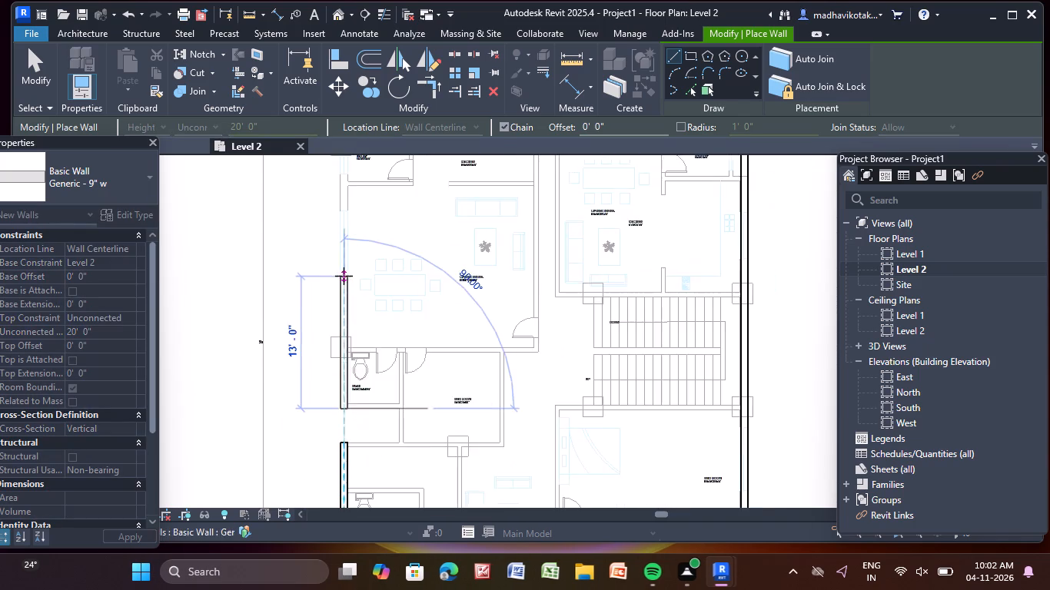
middle_drag(344, 276, 341, 485)
scroll(341, 485, up, 1)
scroll(347, 222, up, 4)
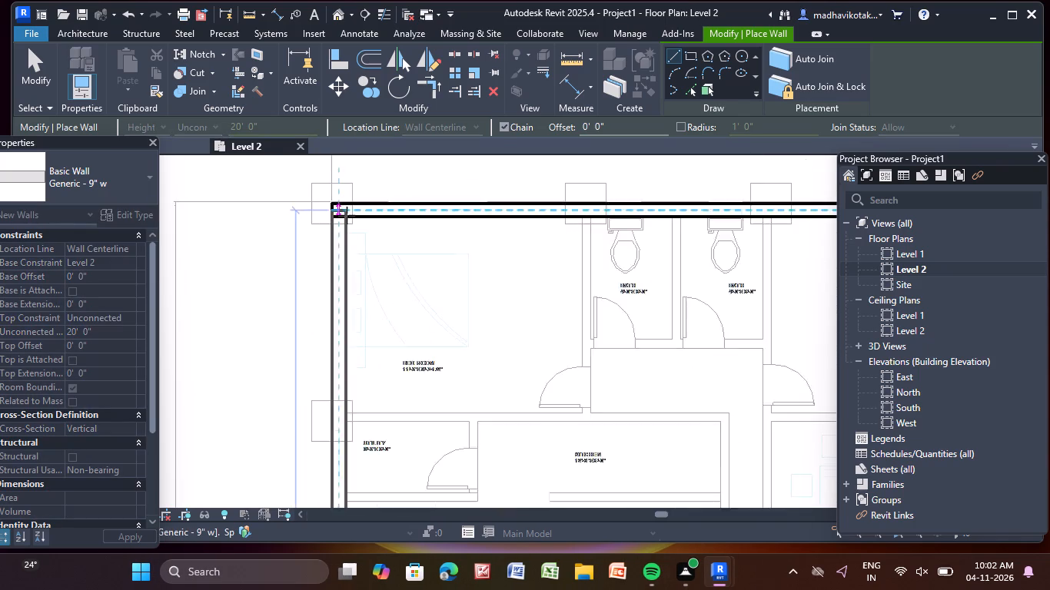
scroll(347, 215, up, 4)
click(336, 220)
key(Escape)
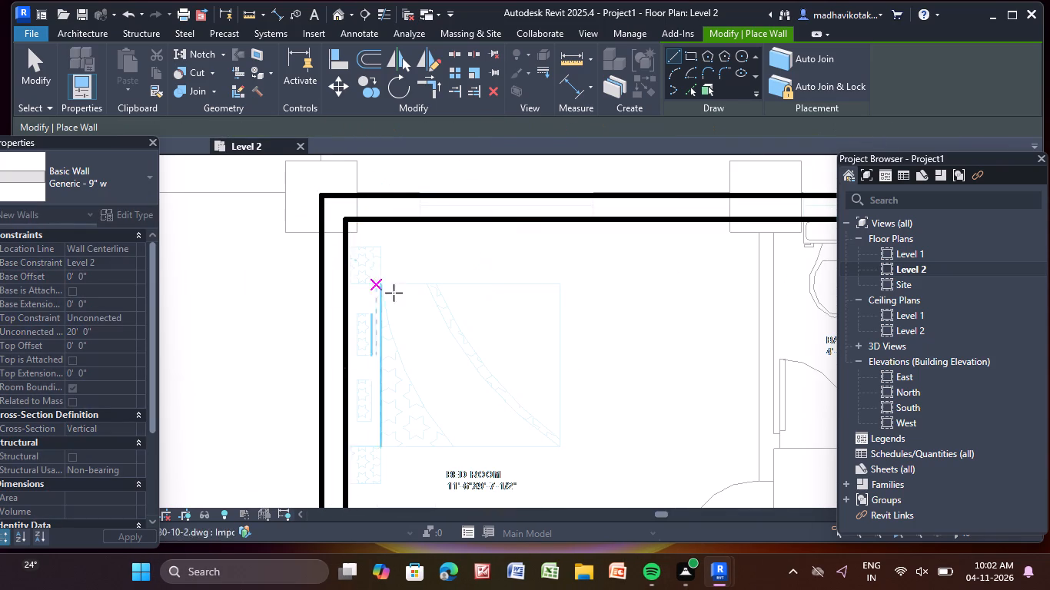
Shorten the south exterior wall's west end to meet the west wall, making it about 39' 8" long.
scroll(422, 310, down, 14)
middle_drag(494, 356, 386, 247)
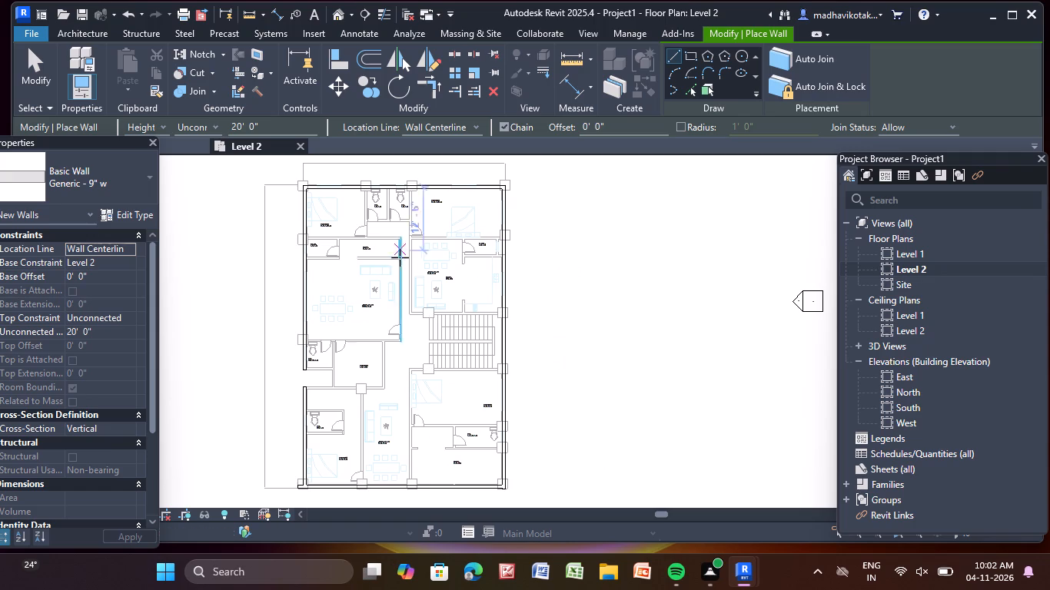
scroll(318, 526, up, 6)
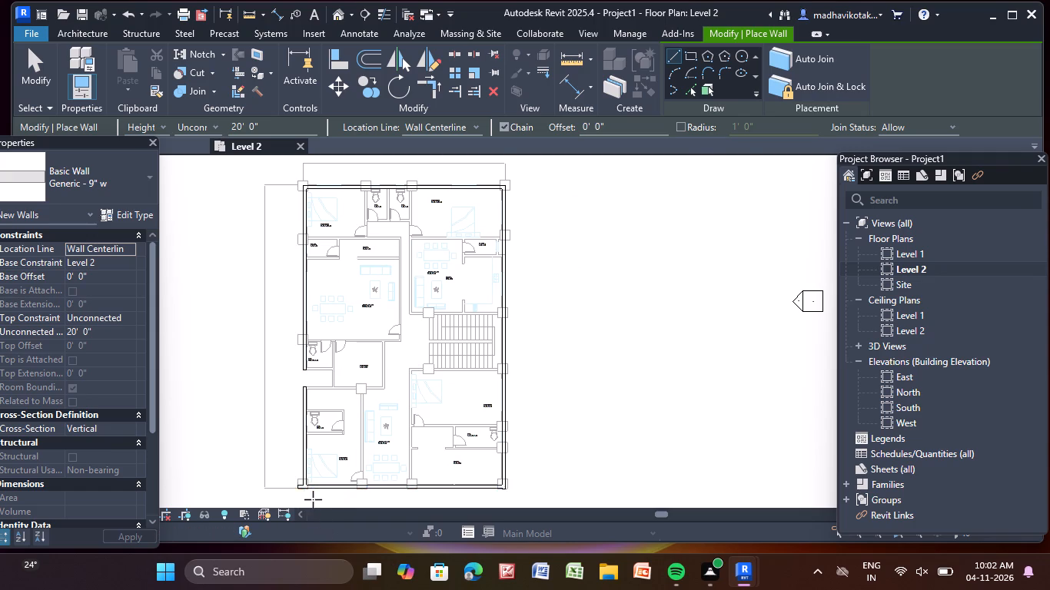
scroll(313, 499, up, 13)
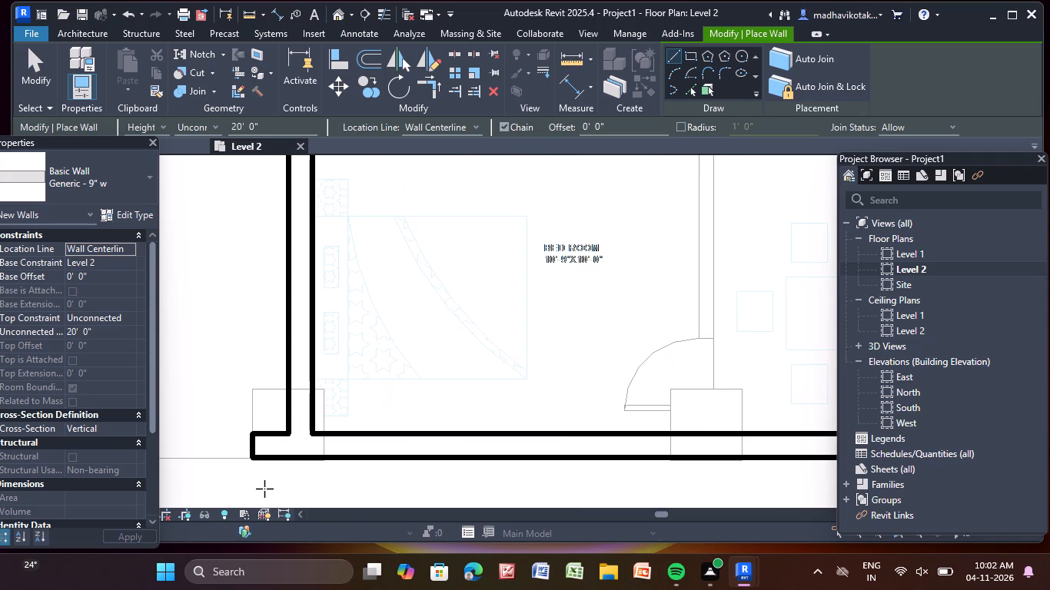
key(Escape)
key(Escape)
click(253, 452)
scroll(249, 449, up, 4)
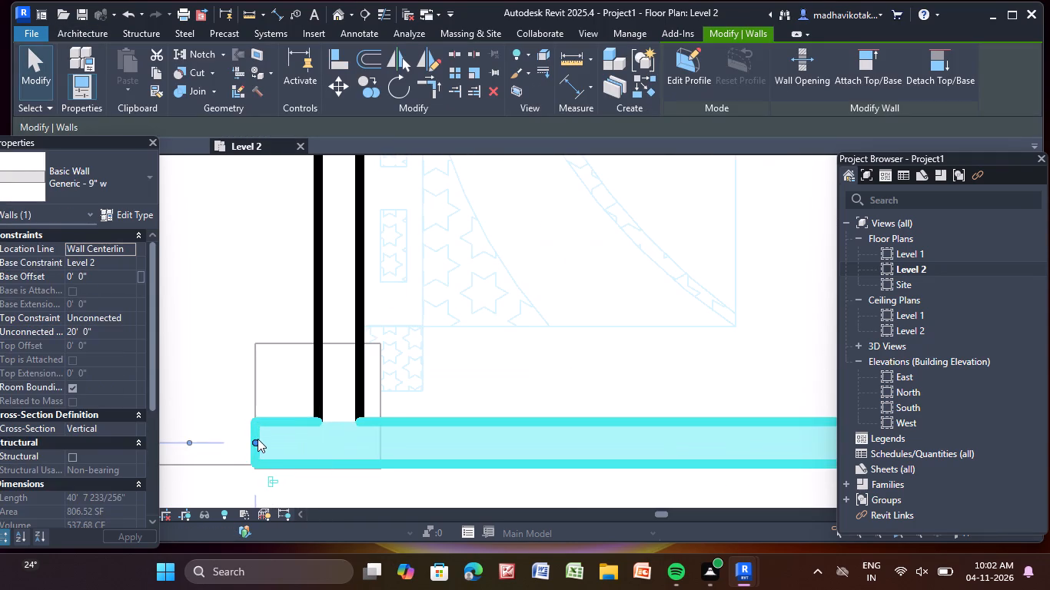
drag(258, 439, 320, 443)
key(Escape)
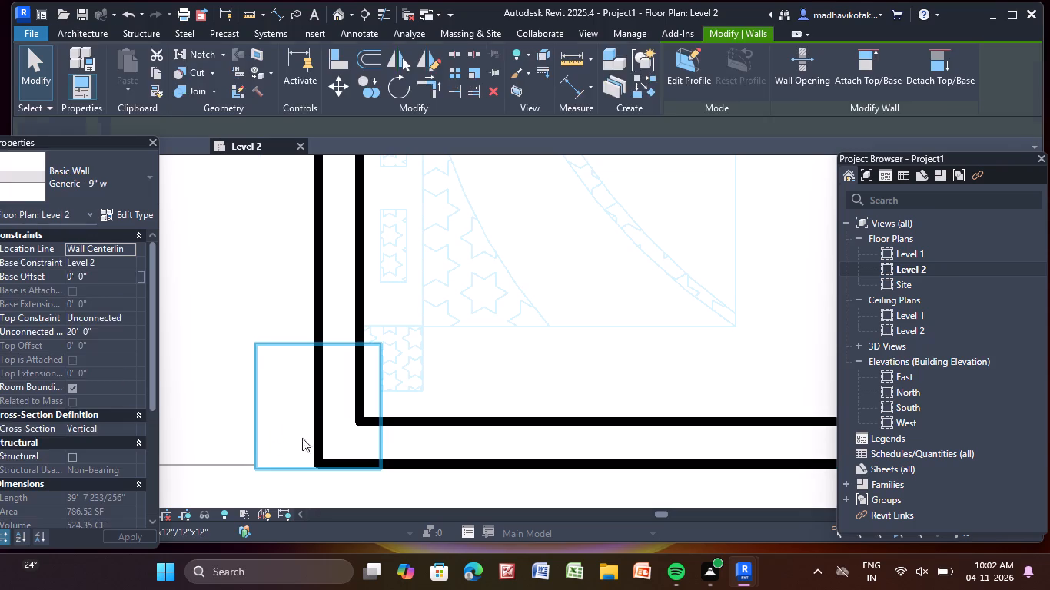
key(Escape)
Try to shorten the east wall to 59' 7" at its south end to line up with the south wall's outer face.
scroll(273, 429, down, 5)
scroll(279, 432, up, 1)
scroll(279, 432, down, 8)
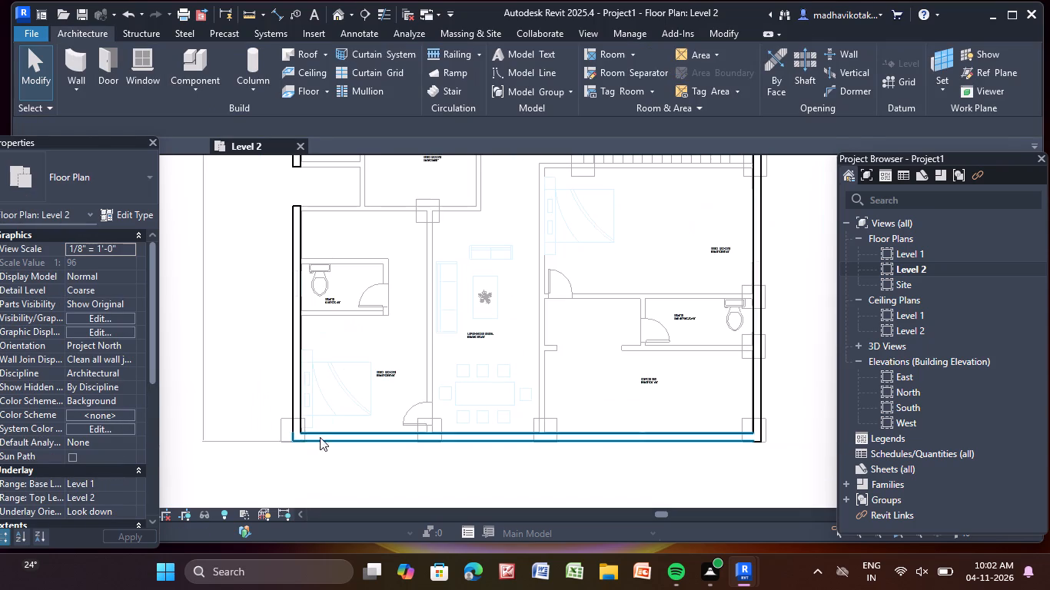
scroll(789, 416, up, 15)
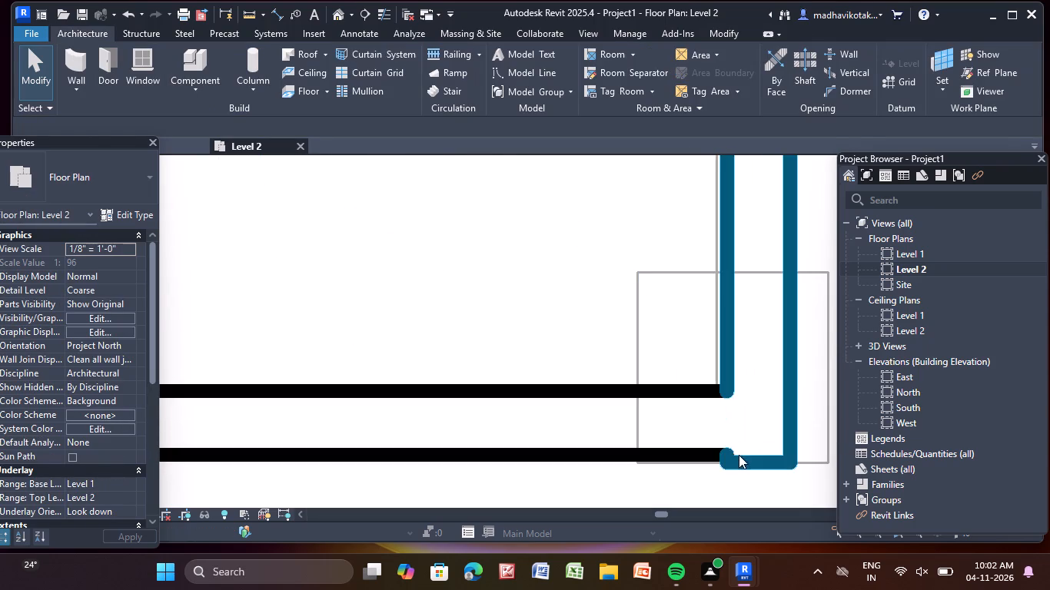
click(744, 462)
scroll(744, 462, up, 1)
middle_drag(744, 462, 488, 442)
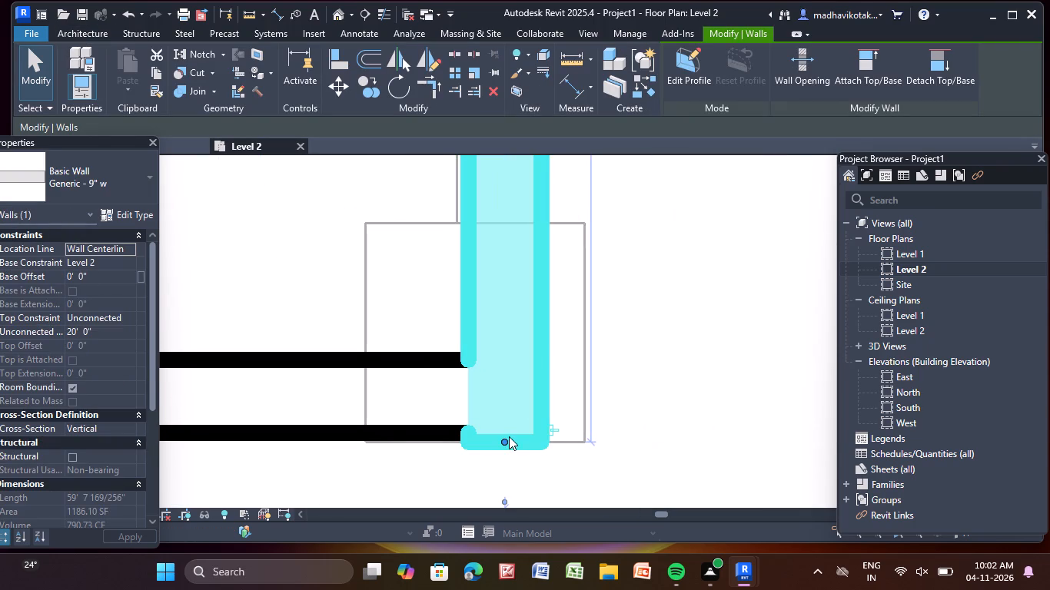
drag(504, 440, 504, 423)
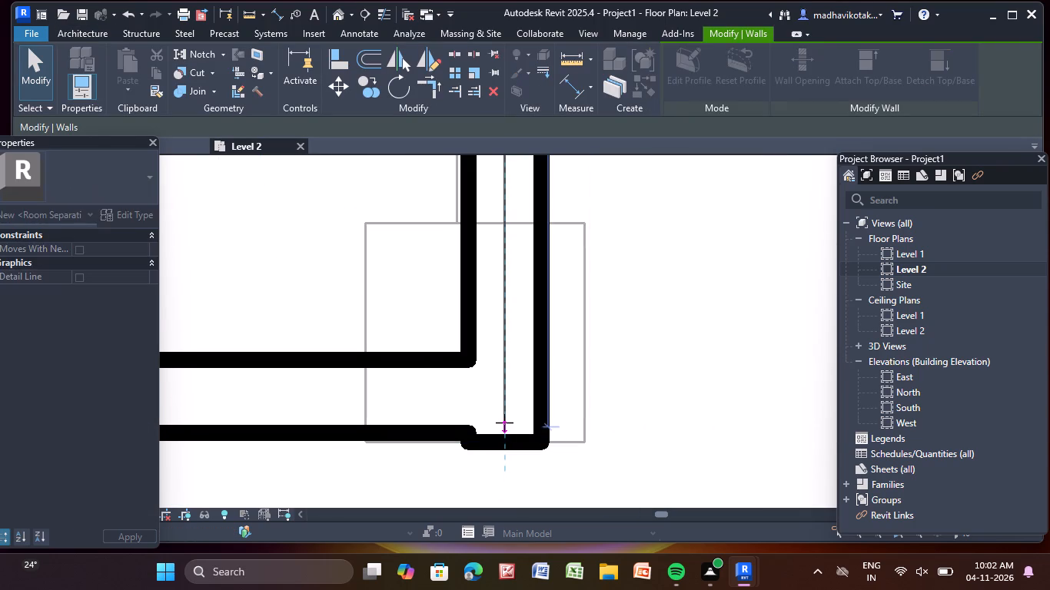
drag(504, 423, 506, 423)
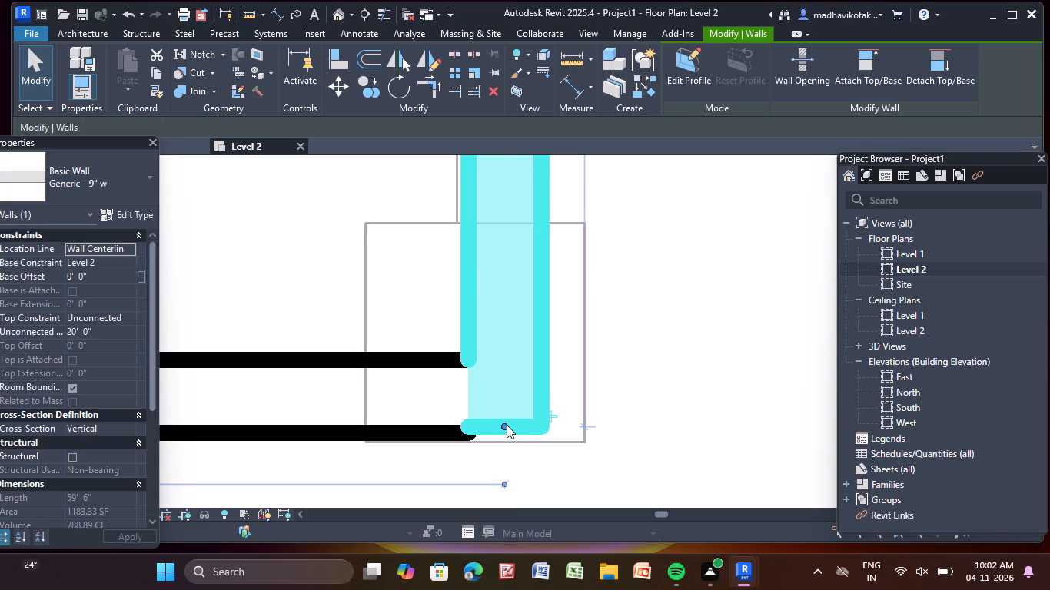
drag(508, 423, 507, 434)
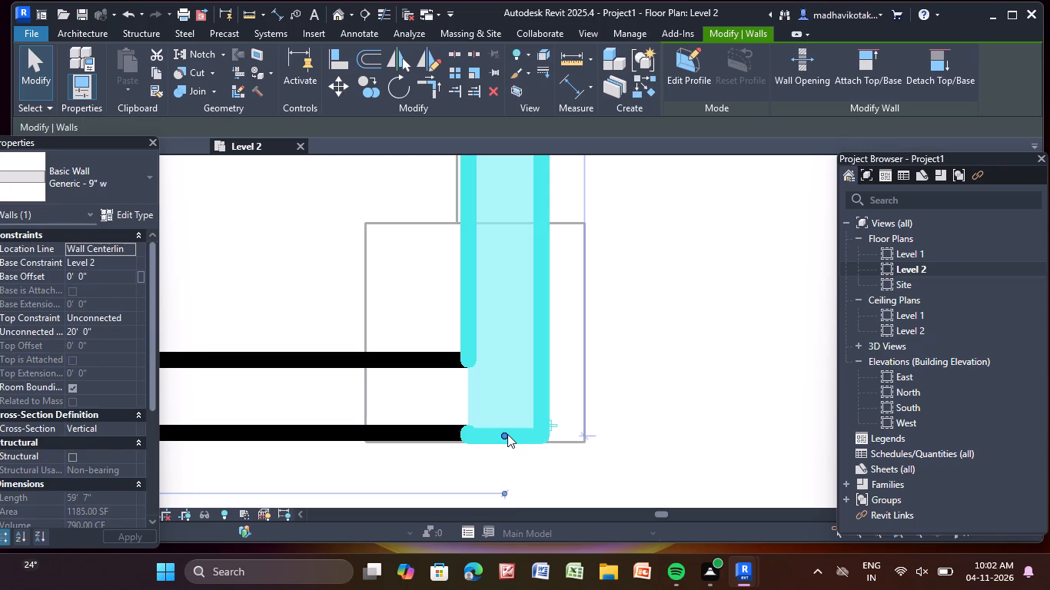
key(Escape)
Delete the east exterior wall.
click(513, 437)
key(Delete)
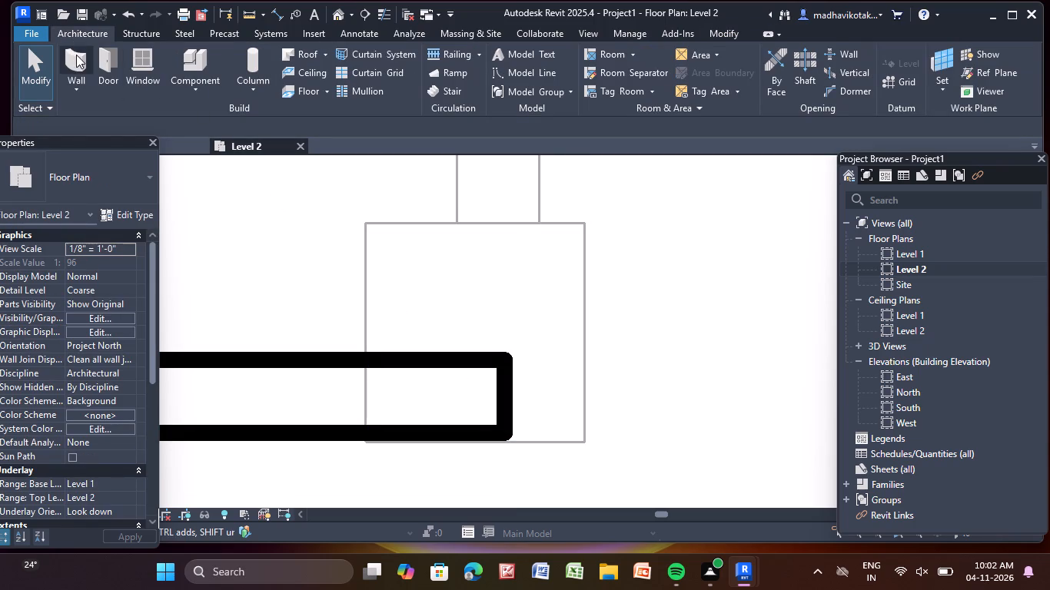
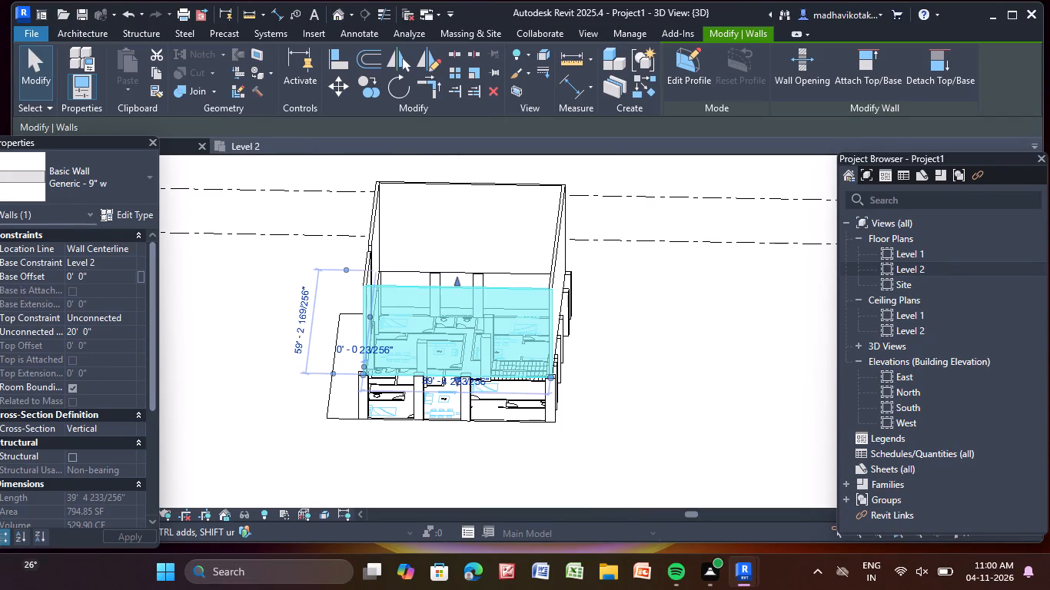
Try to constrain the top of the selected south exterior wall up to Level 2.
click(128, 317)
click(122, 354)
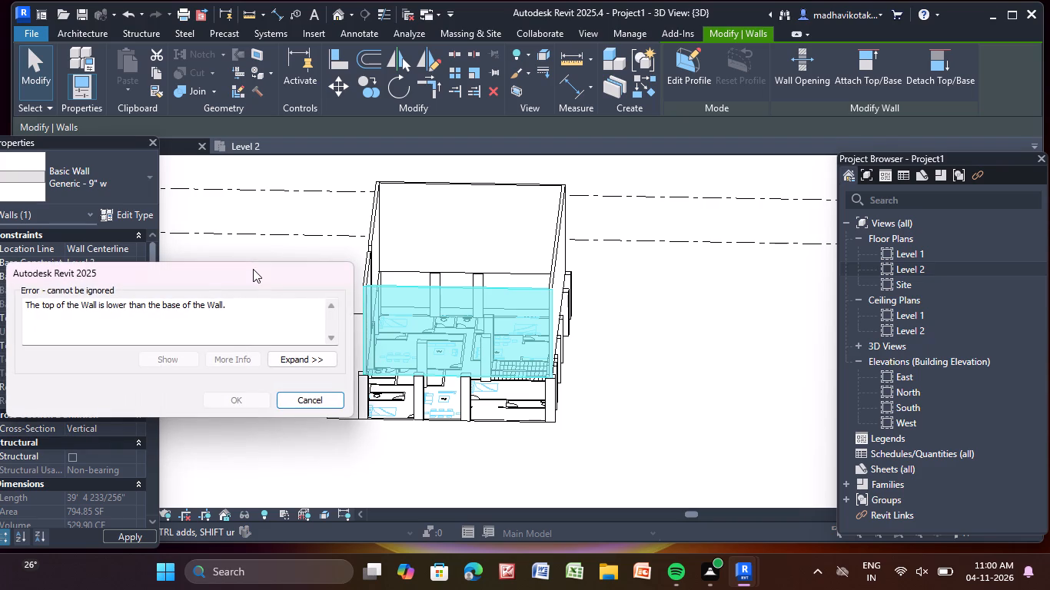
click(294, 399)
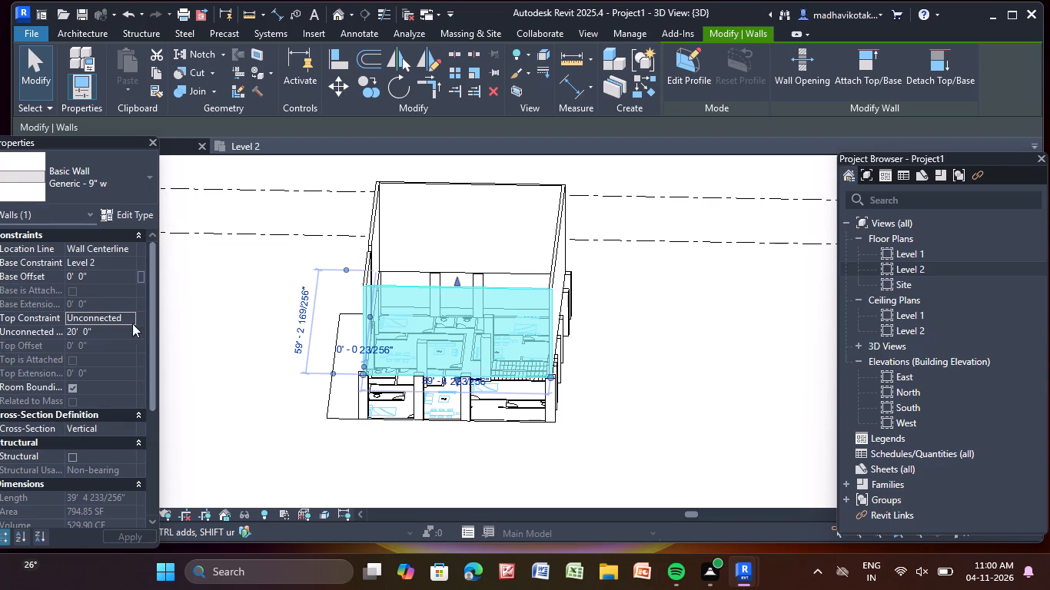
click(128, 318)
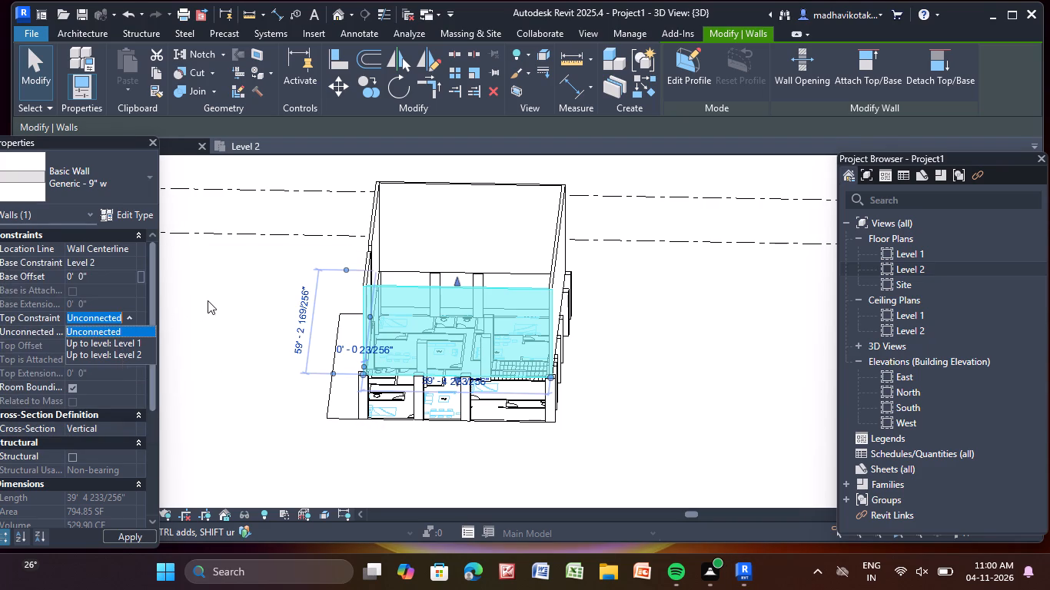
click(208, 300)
Set the south exterior wall's unconnected height to 10'.
click(111, 333)
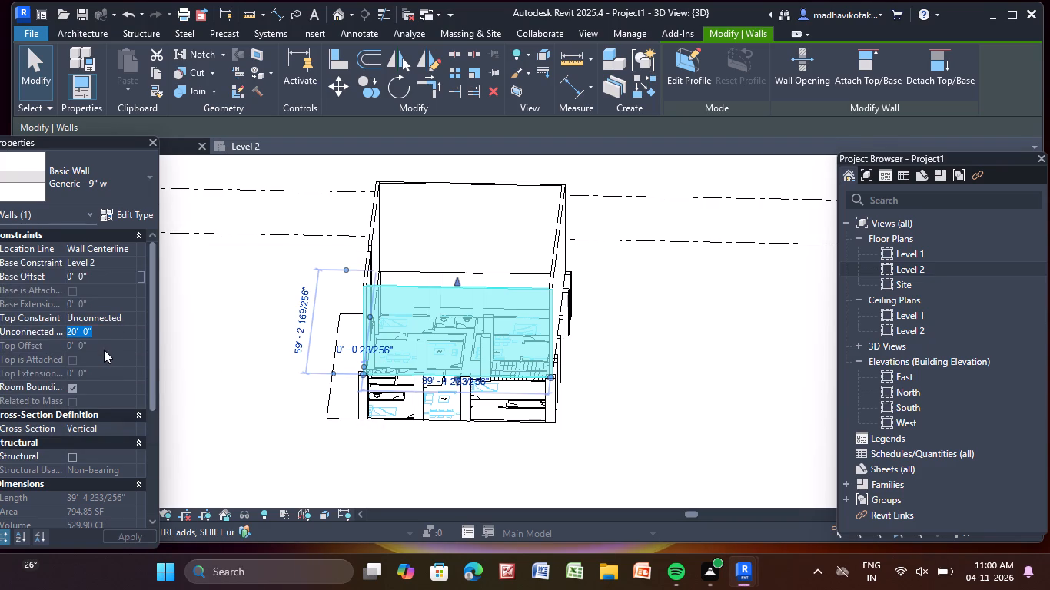
key(BackSpace)
text(10')
key(Return)
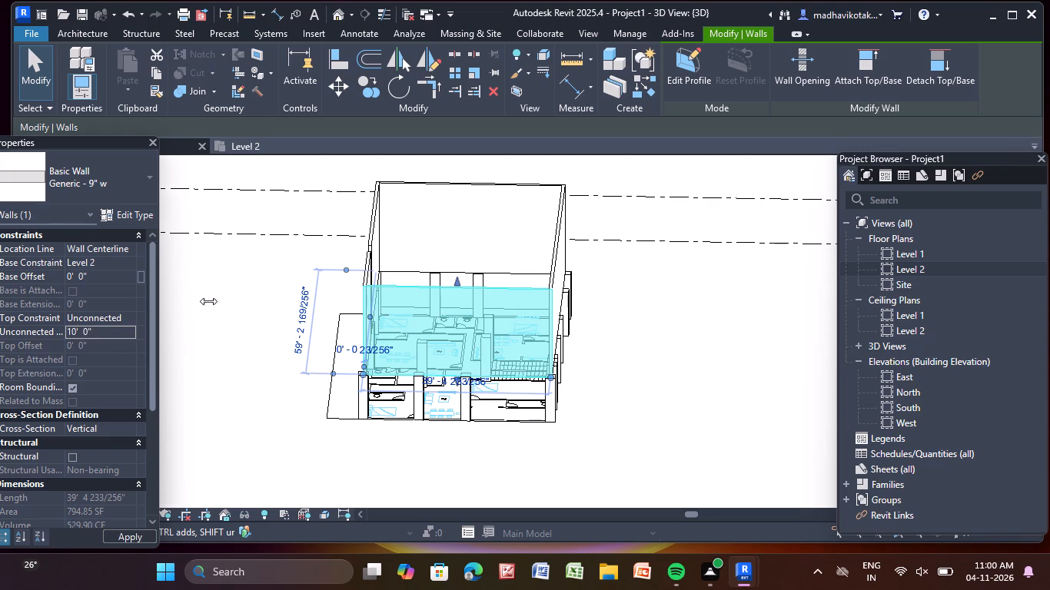
click(229, 306)
Set the east exterior wall's unconnected height to 10'.
middle_drag(387, 478, 387, 376)
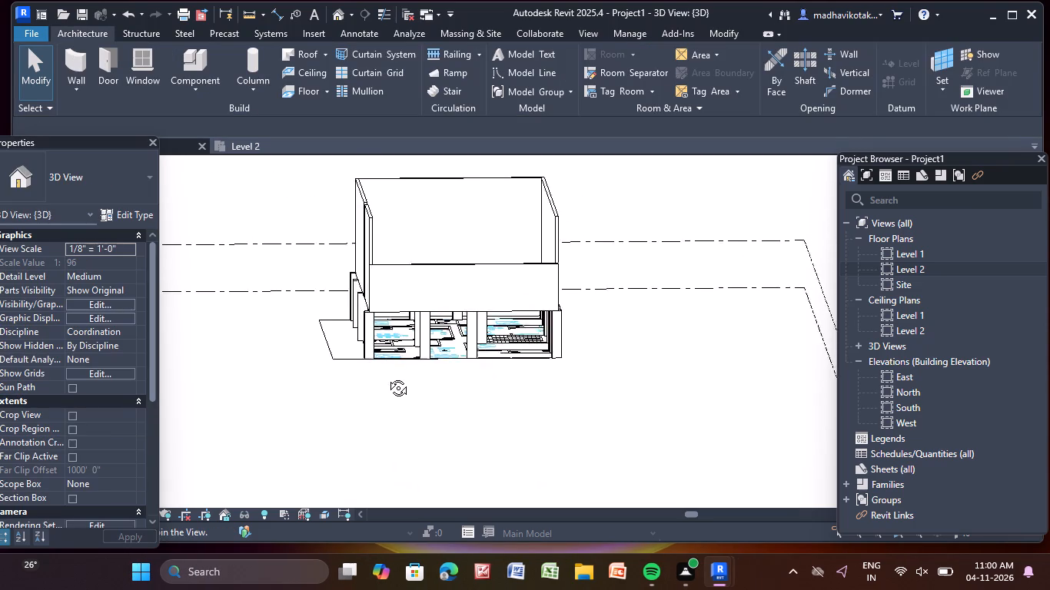
middle_drag(387, 376, 393, 365)
shift+middle_drag(532, 374, 450, 384)
click(490, 257)
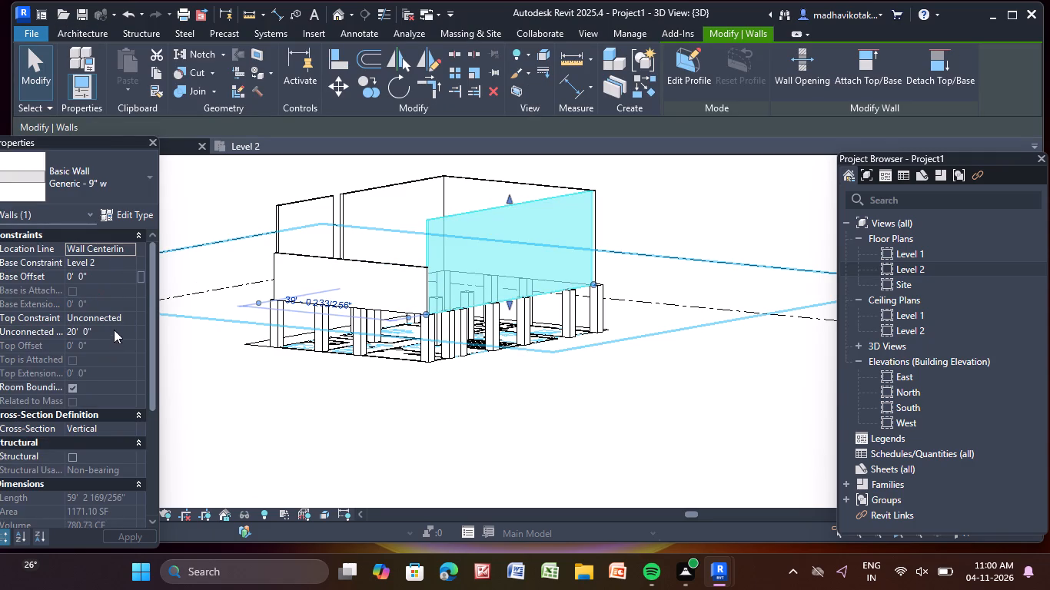
click(114, 330)
key(BackSpace)
text(10')
key(Return)
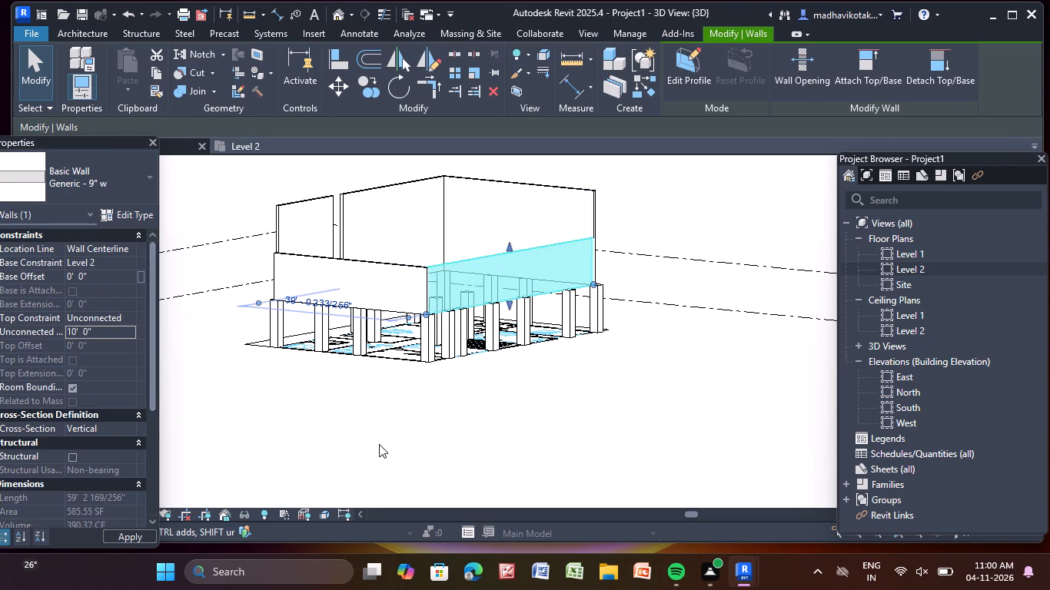
click(379, 444)
Set the north exterior wall's unconnected height to 10'.
middle_drag(547, 207, 595, 307)
click(593, 307)
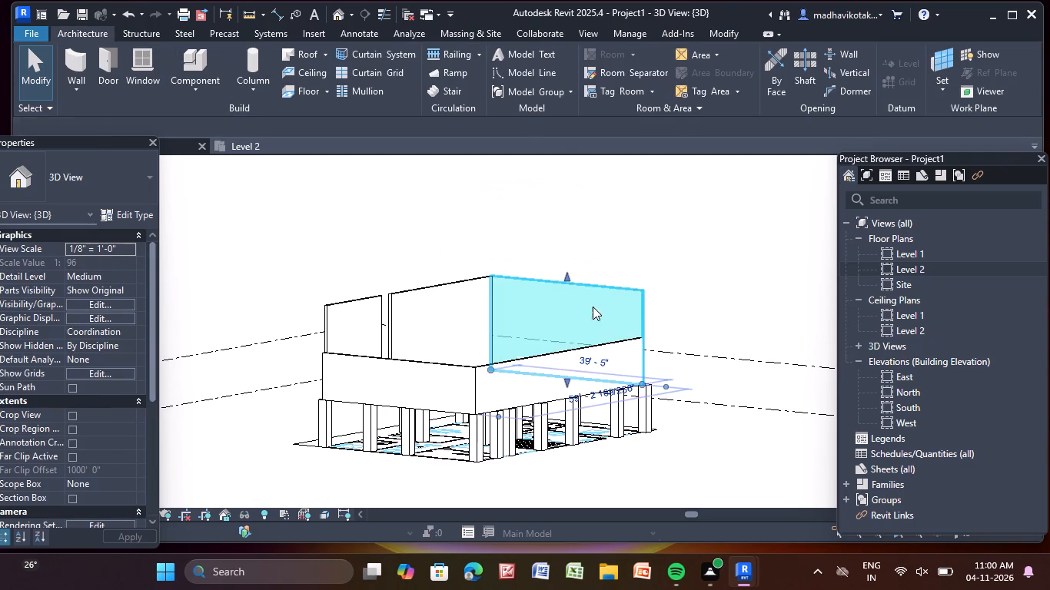
click(126, 336)
key(BackSpace)
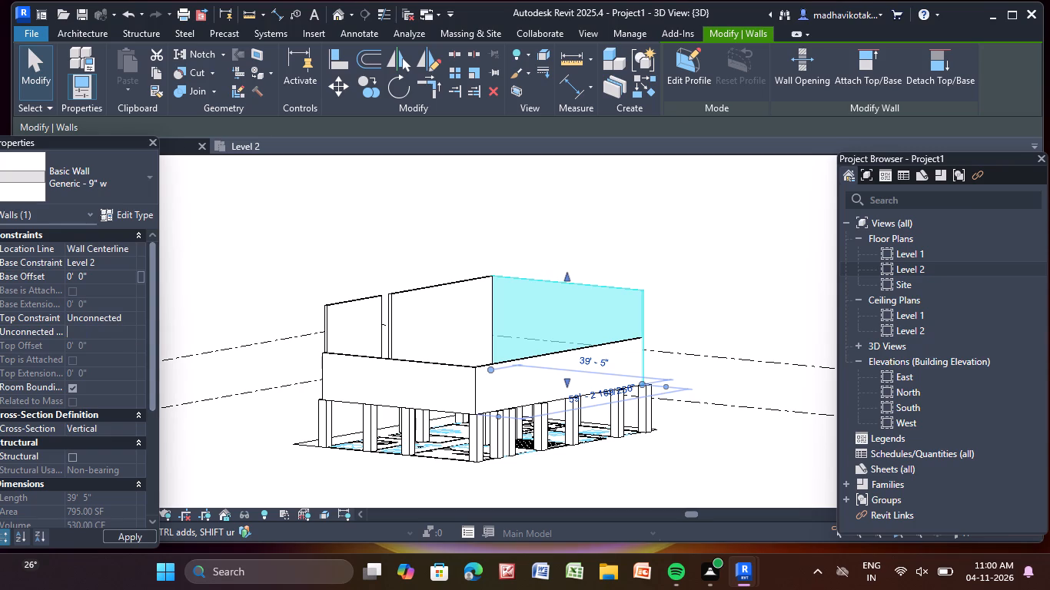
text(10')
key(Return)
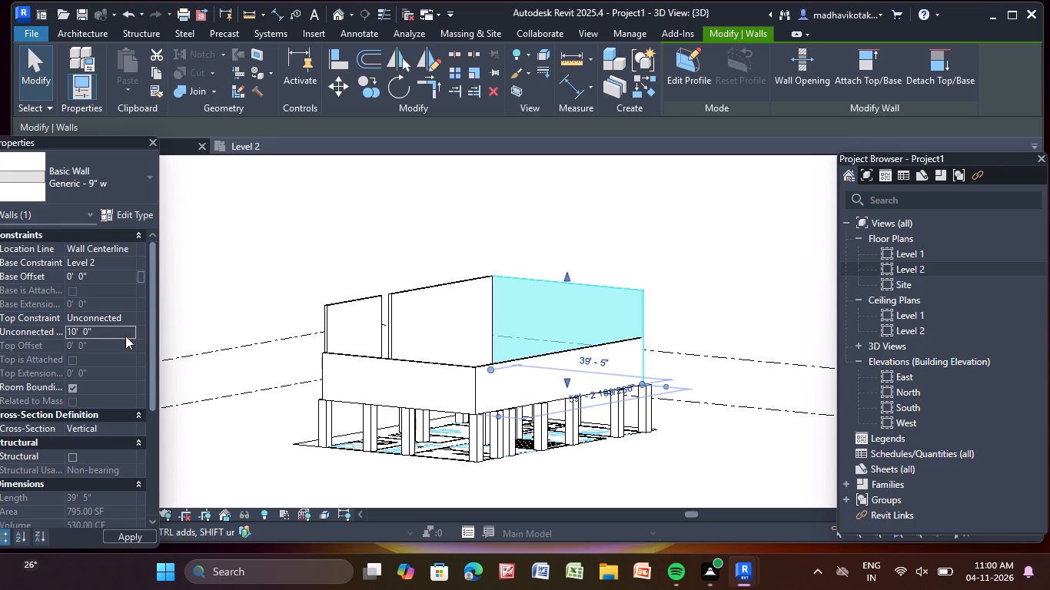
click(238, 247)
Set the unconnected height of the west exterior wall's longer, northern segment to 10'.
click(421, 323)
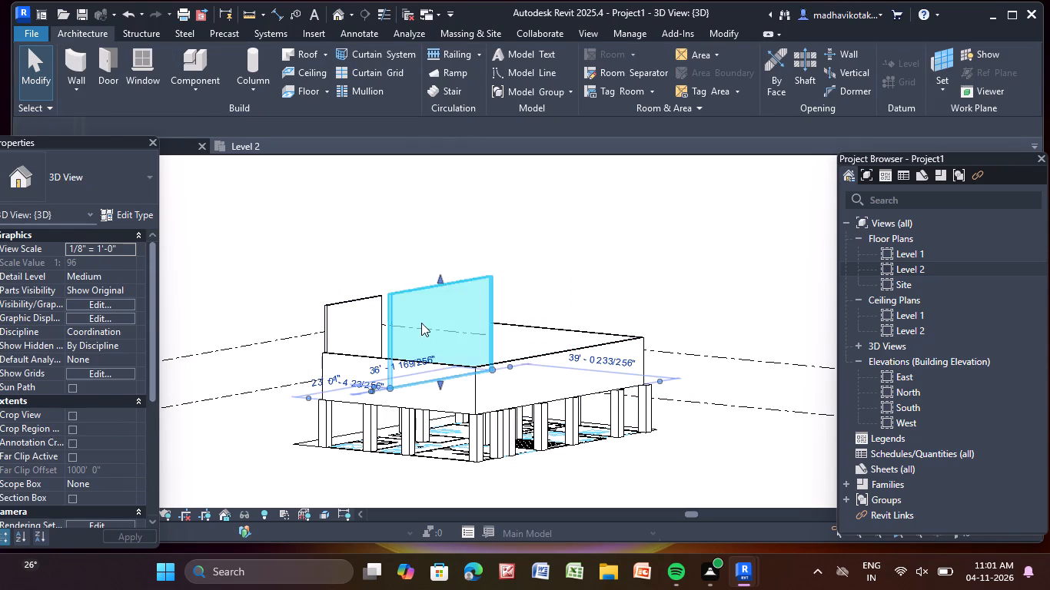
click(112, 332)
key(BackSpace)
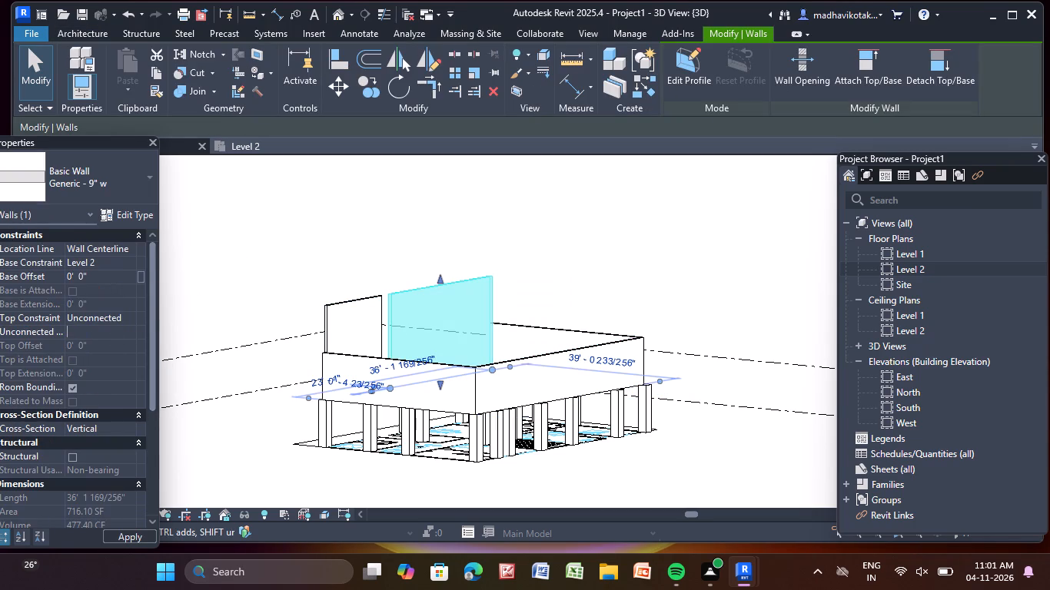
text(10')
key(Return)
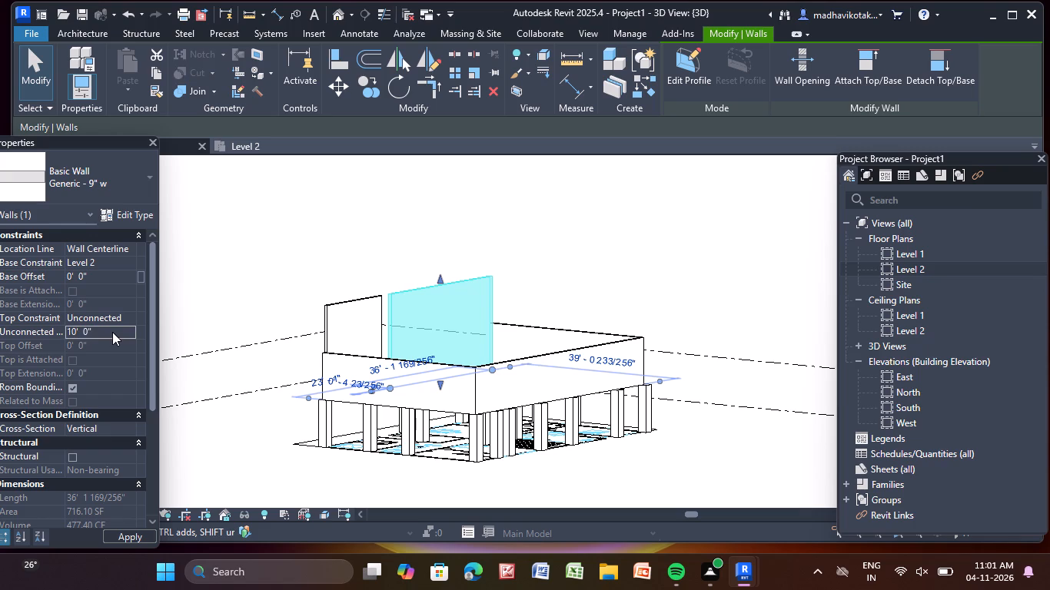
click(379, 207)
Set the unconnected height of the west exterior wall's shorter, southern segment to 10'.
click(364, 303)
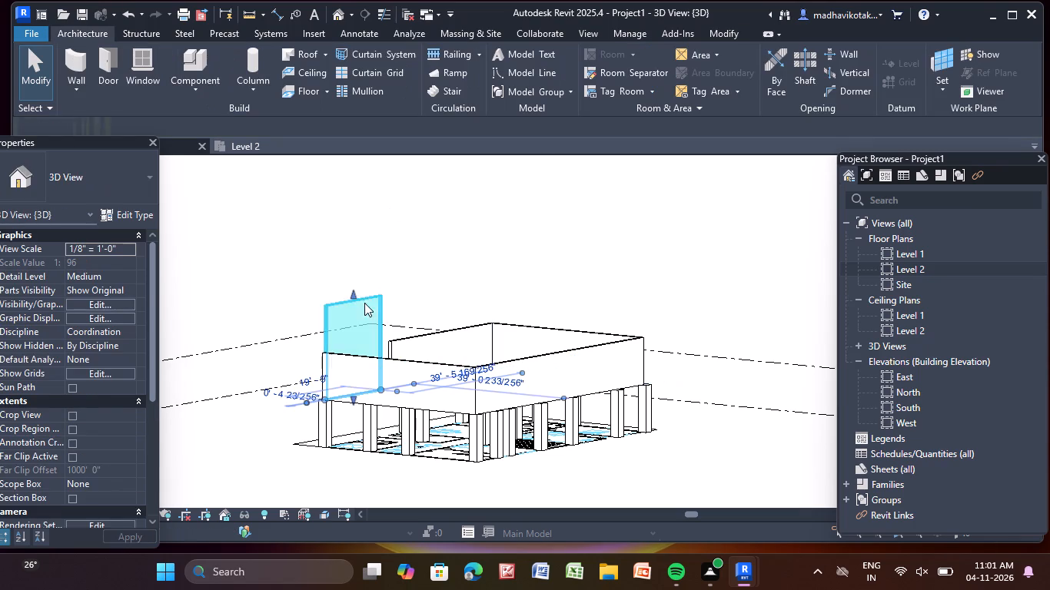
click(122, 334)
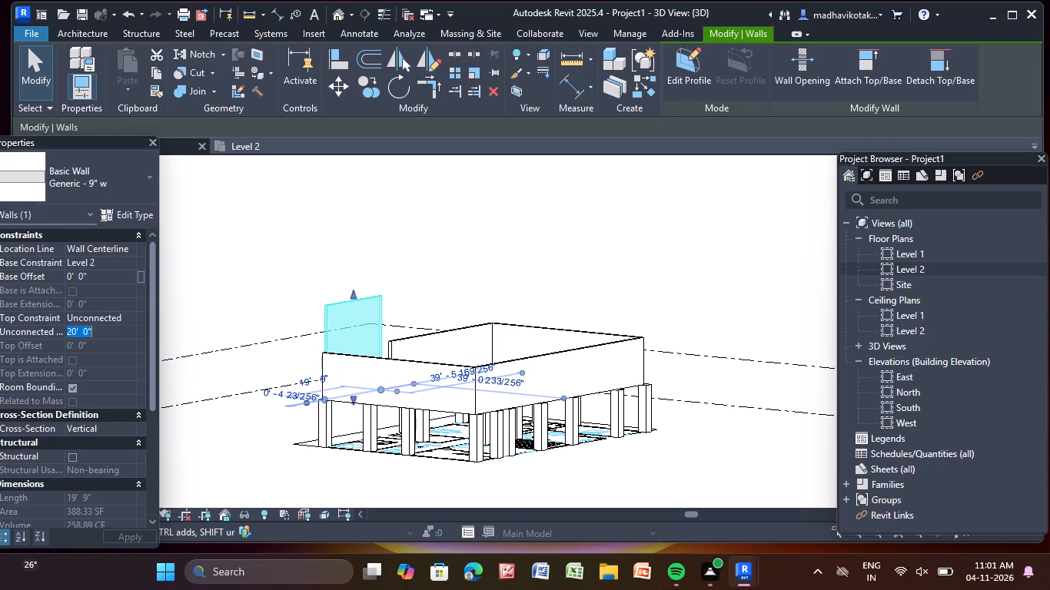
key(BackSpace)
text(10')
key(Return)
click(234, 303)
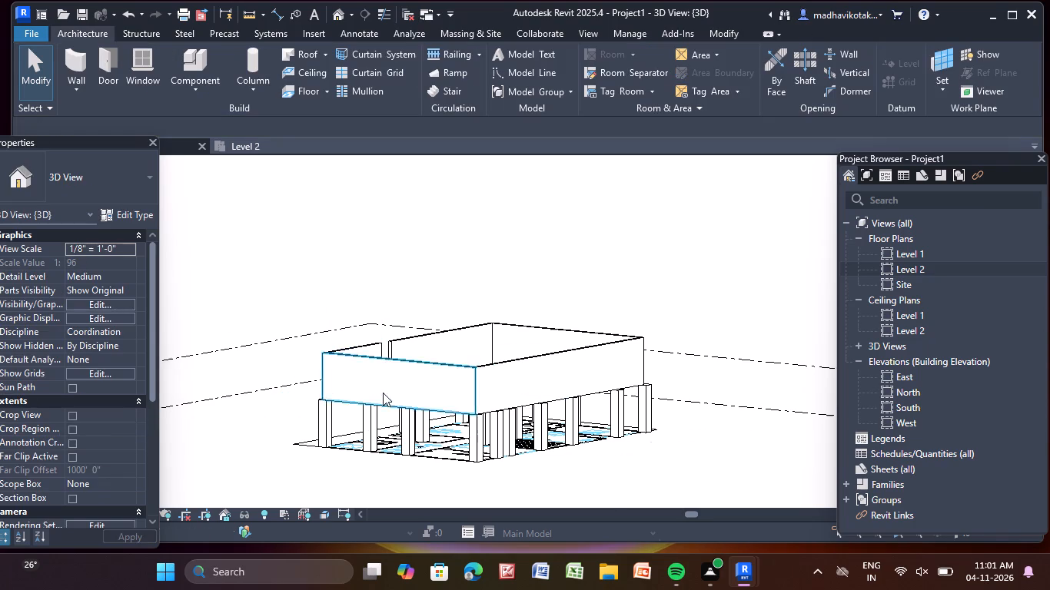
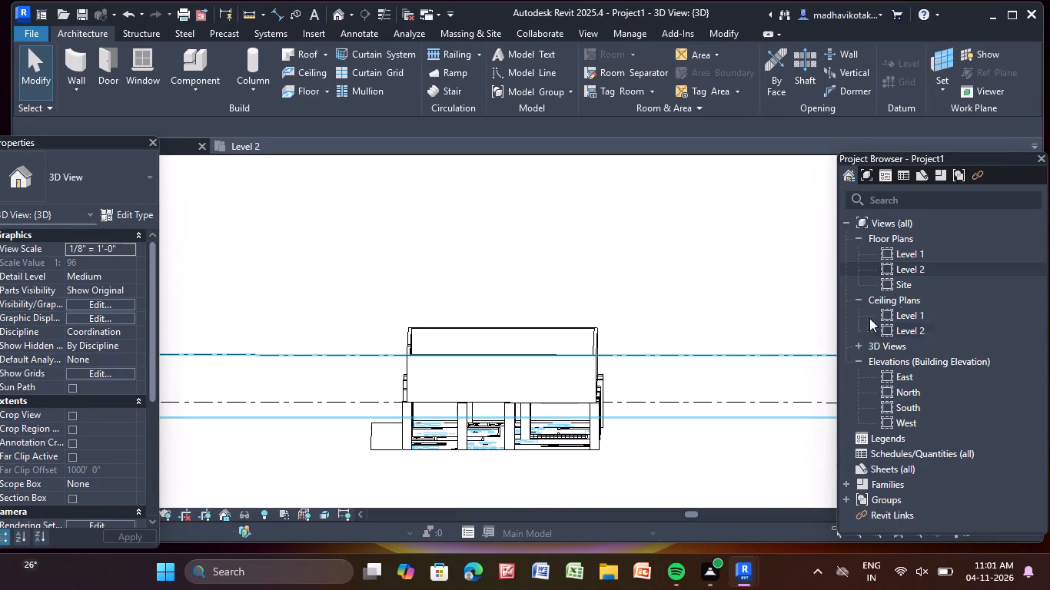
Open the Level 2 floor plan at the northern part of the building.
double_click(932, 266)
scroll(508, 313, down, 9)
middle_drag(507, 313, 507, 322)
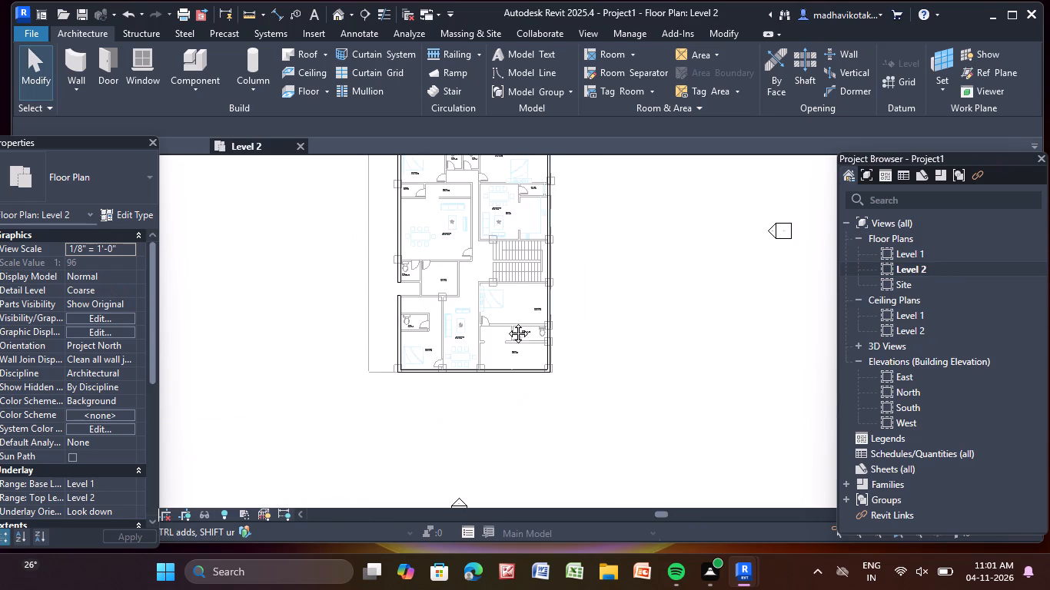
middle_drag(507, 322, 513, 383)
scroll(443, 300, up, 10)
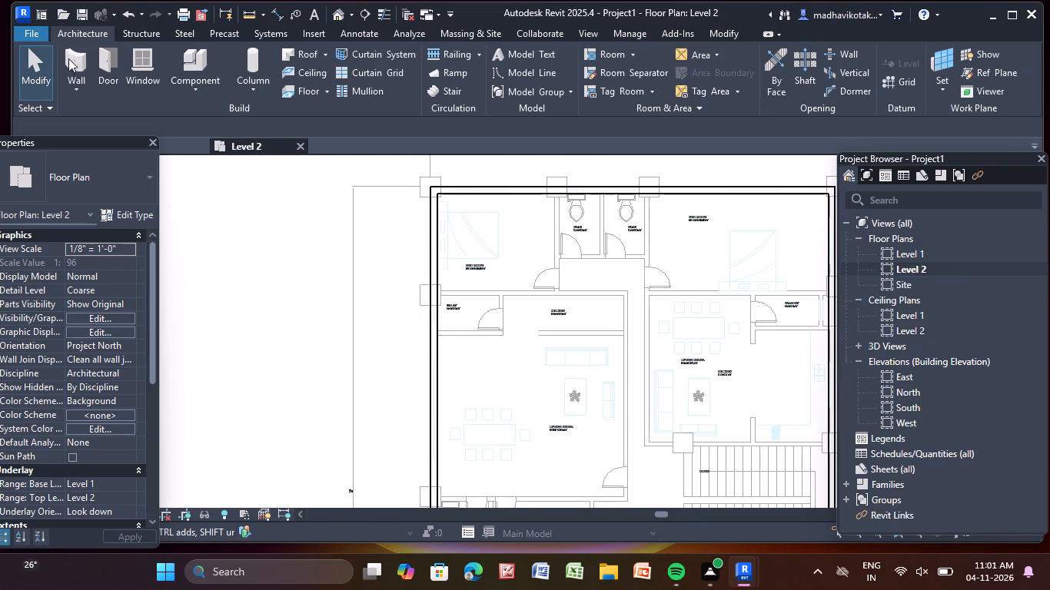
Draw a Generic - 4.5" p partition about 19'-1" long from the west exterior wall along the north side of the utility and kitchen.
click(66, 62)
click(127, 184)
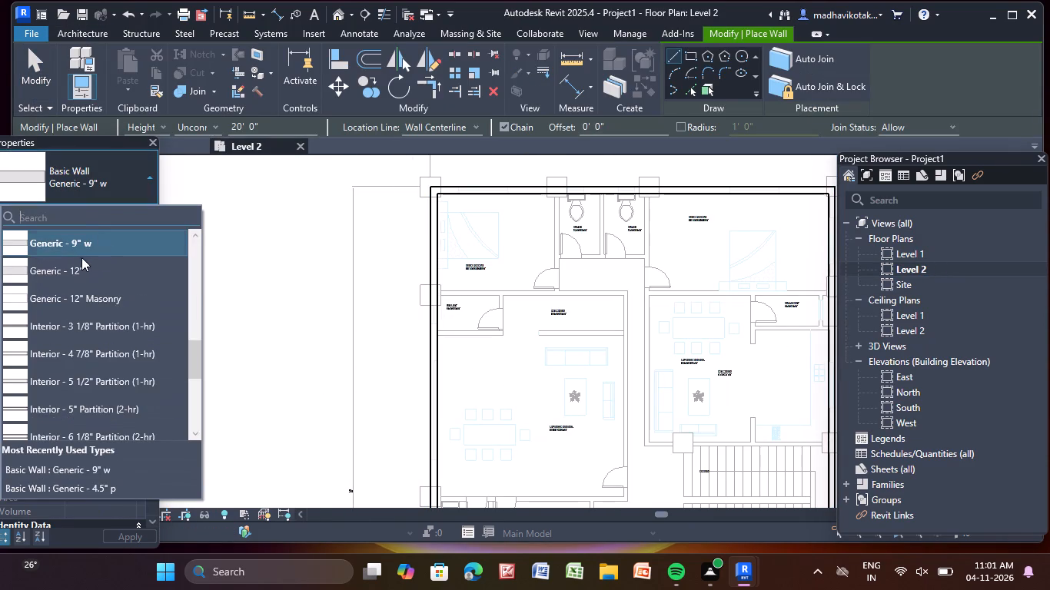
click(108, 486)
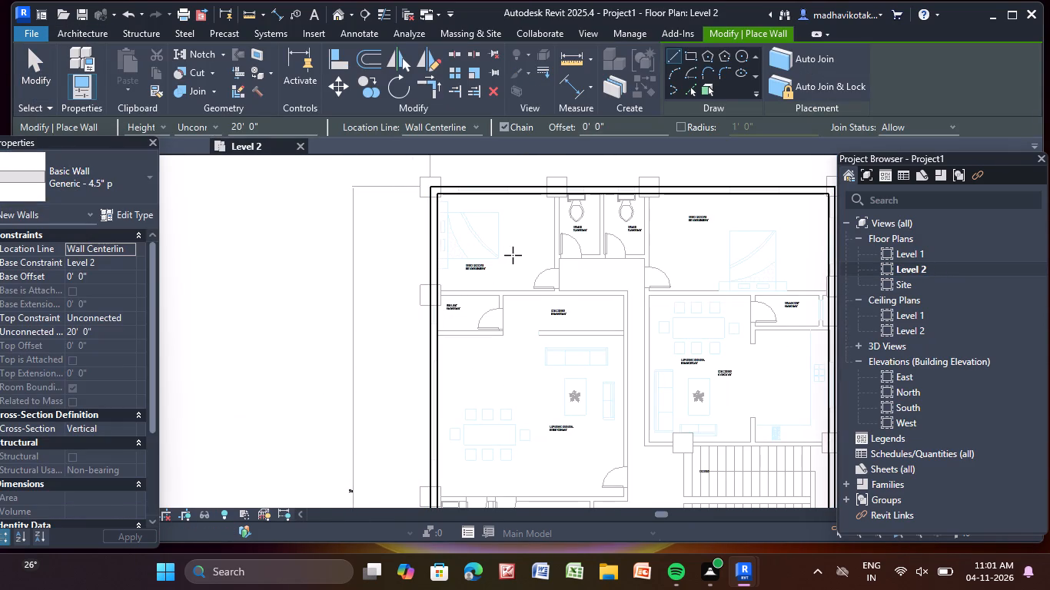
middle_drag(517, 250, 380, 240)
scroll(380, 240, up, 14)
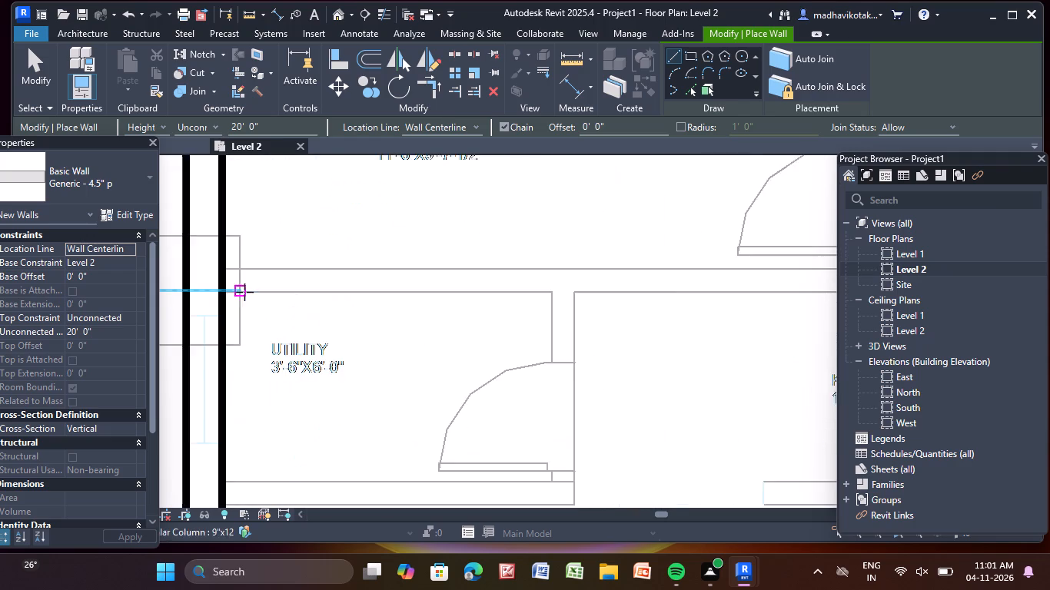
click(217, 272)
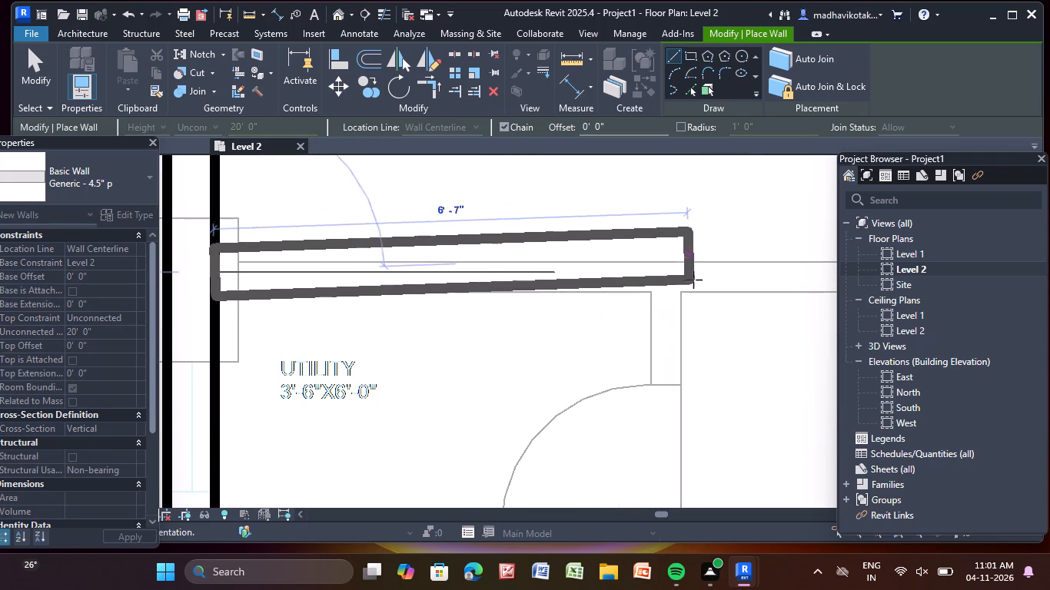
scroll(719, 289, down, 5)
middle_drag(719, 289, 128, 303)
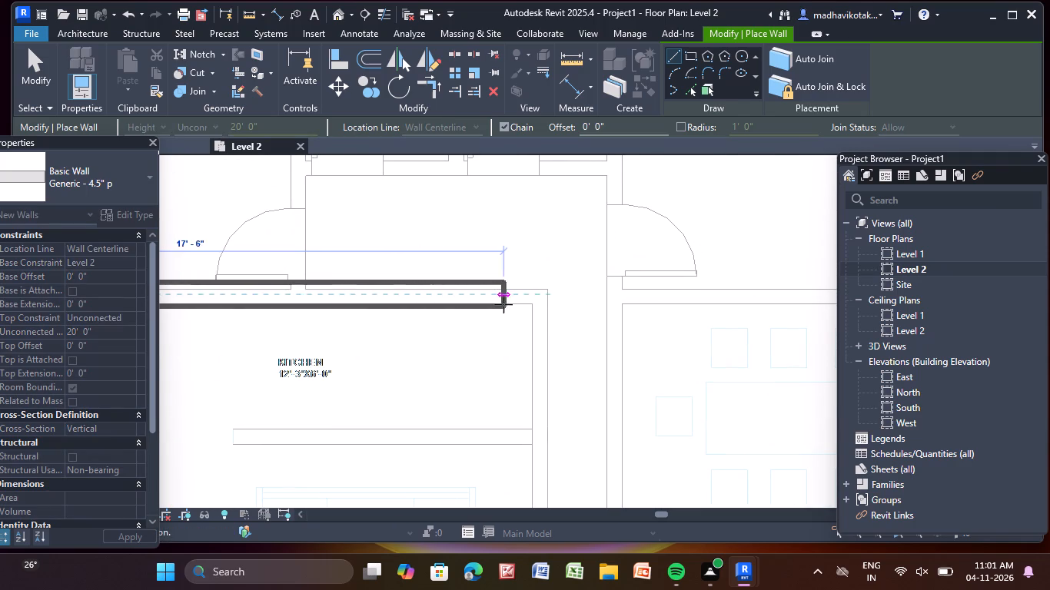
click(548, 300)
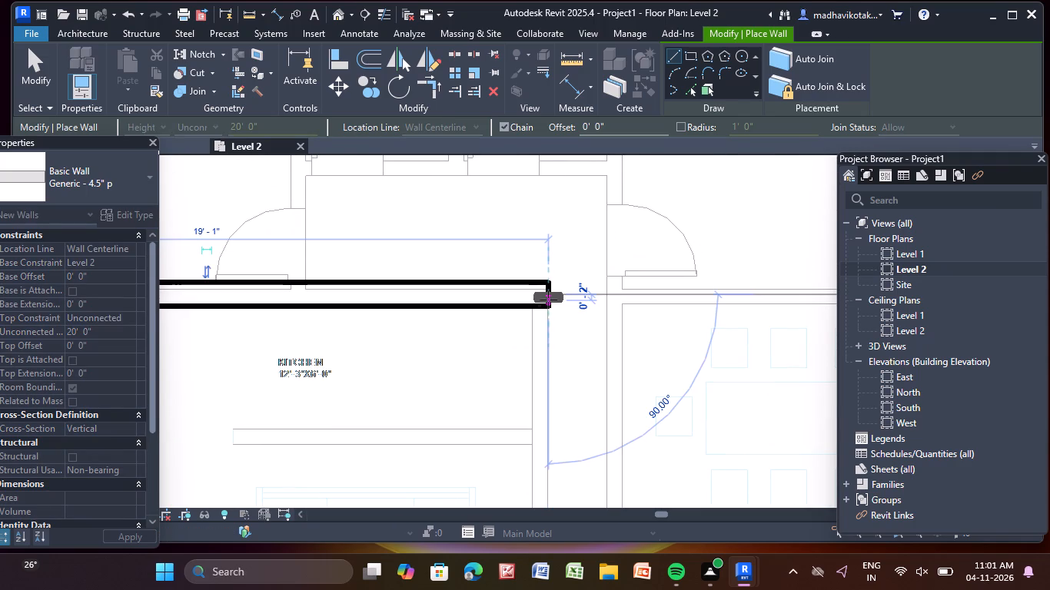
key(Escape)
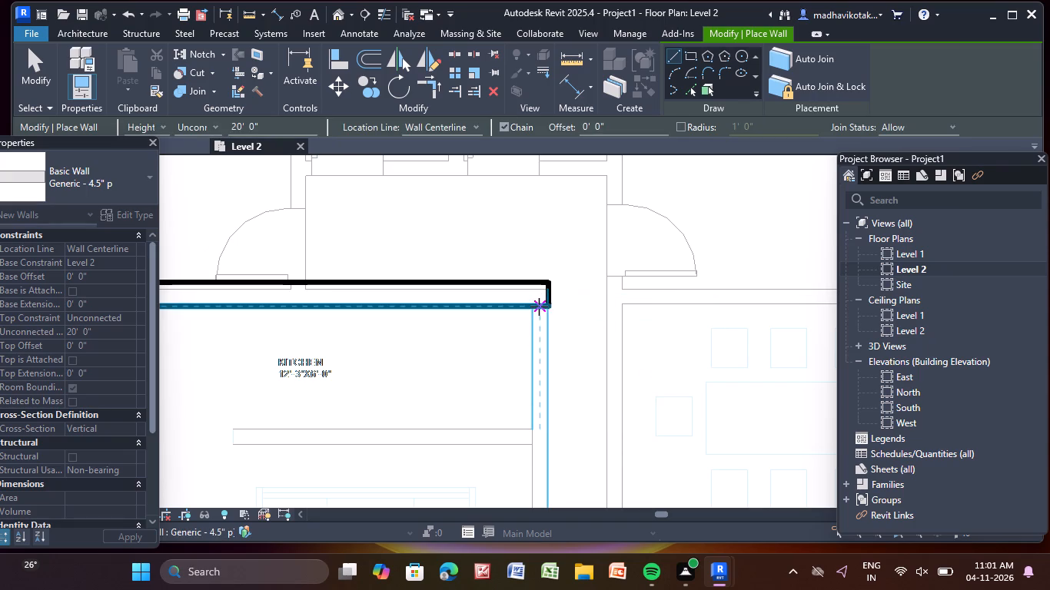
Draw a 4.5" partition south from the kitchen wall's east end to the south-east corner of the living/dining room.
click(539, 307)
scroll(517, 466, down, 6)
middle_drag(515, 467, 451, 137)
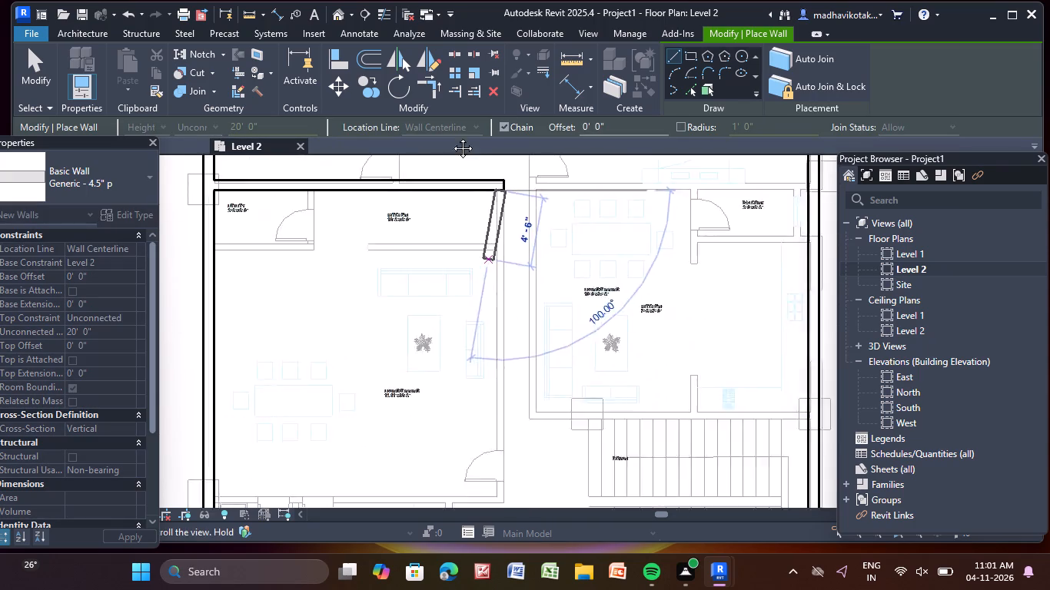
middle_drag(451, 137, 436, 61)
scroll(454, 303, up, 10)
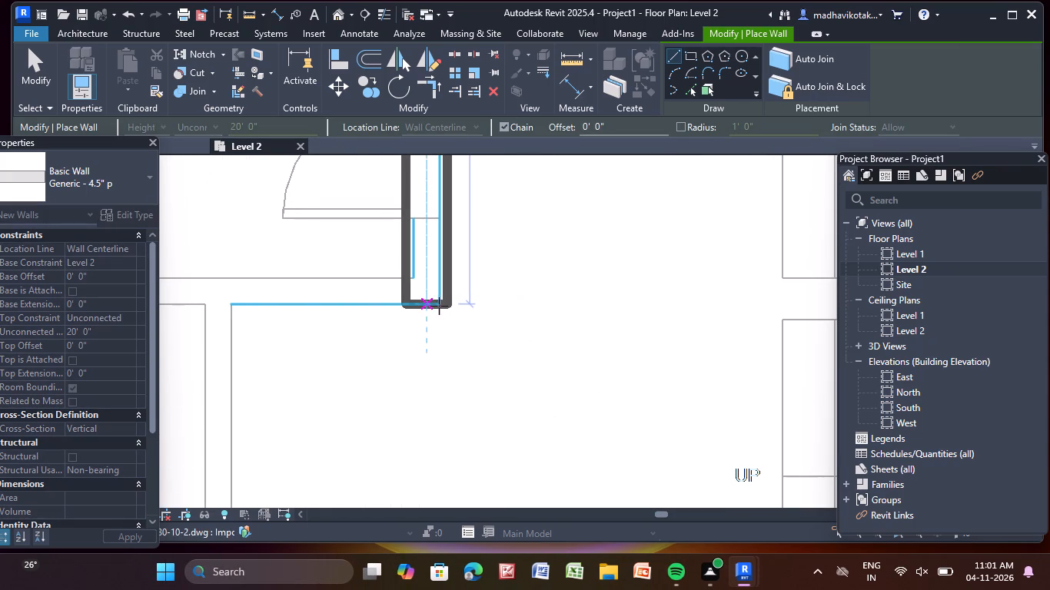
click(430, 304)
key(Escape)
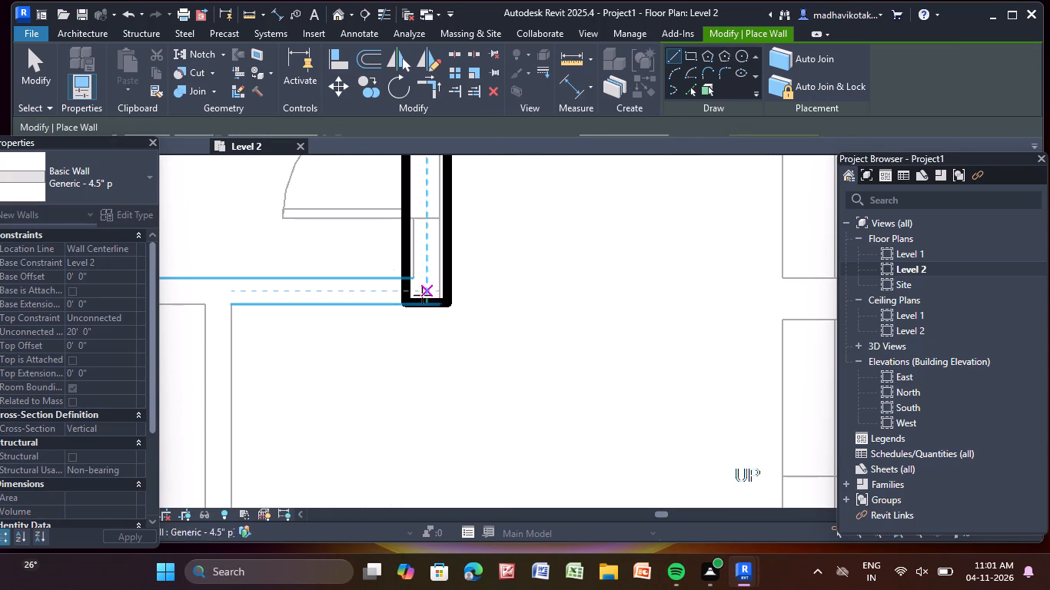
Draw a 4.5" partition about 18' long along the living/dining room's south side to the west exterior wall.
click(407, 290)
scroll(227, 295, down, 6)
middle_drag(230, 297, 753, 326)
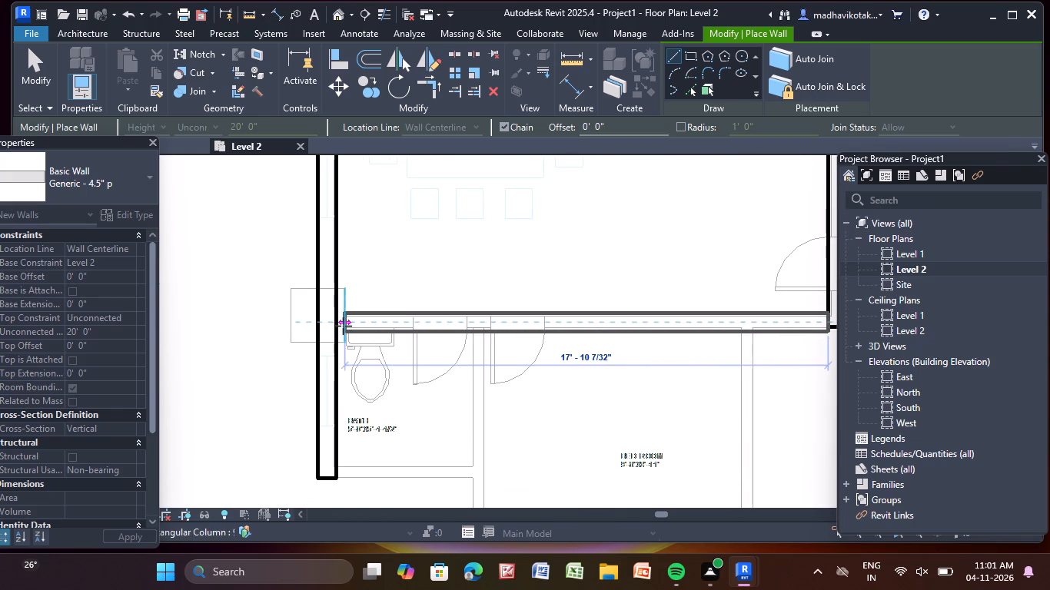
click(337, 326)
key(Escape)
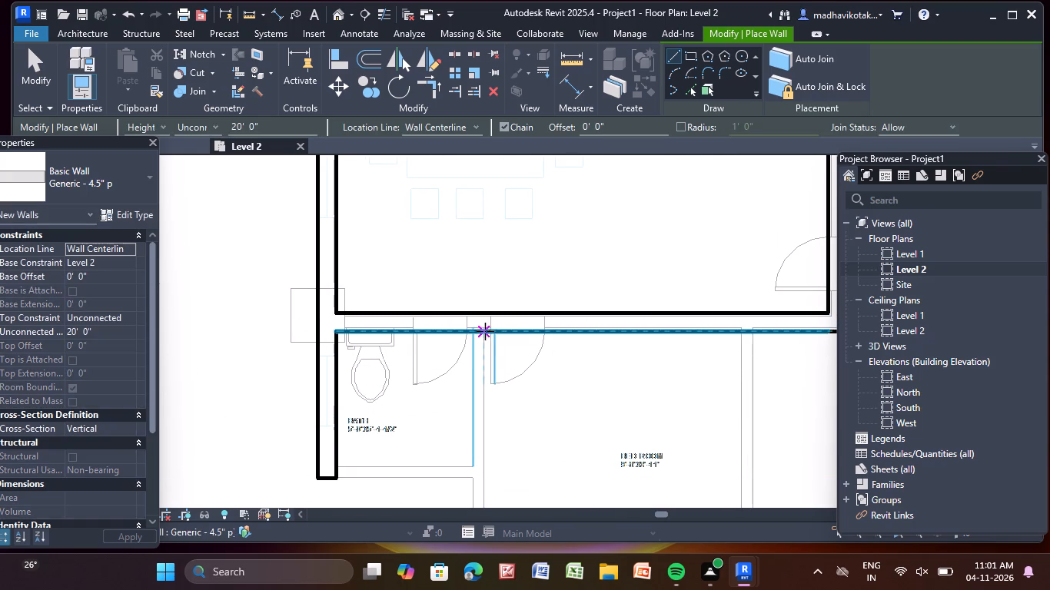
Draw a 4.5" partition south between the 5'-0" wide bath and the bedroom, ending at the bedroom's south wall line.
click(480, 330)
middle_drag(469, 463, 468, 344)
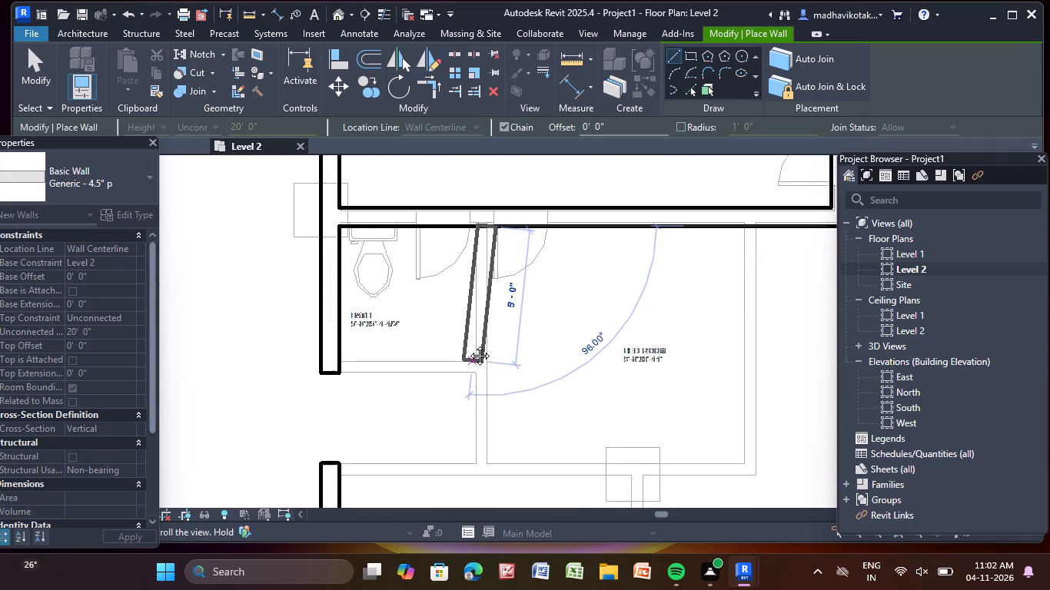
middle_drag(468, 344, 441, 216)
scroll(449, 340, up, 5)
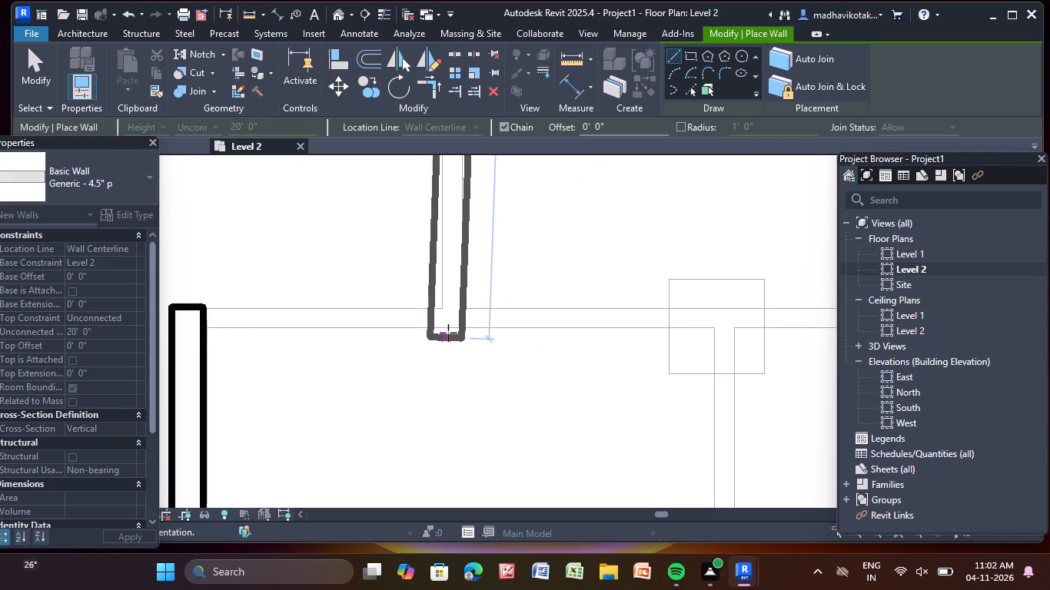
click(457, 323)
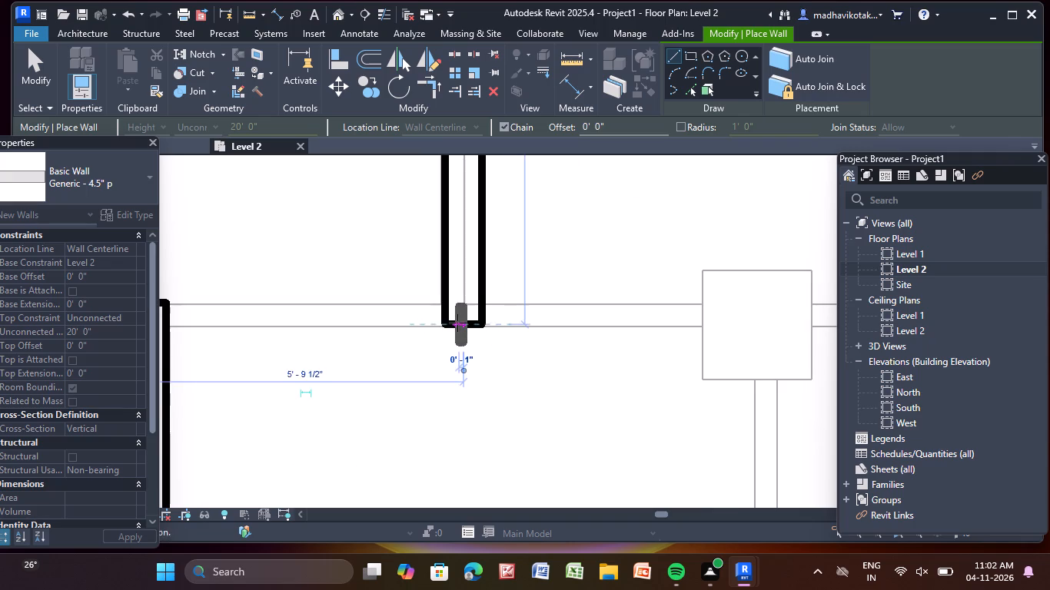
key(Escape)
Draw a 4.5" partition from the west exterior wall's southern segment along the 9'-6" bedroom's south side to its south-east corner.
scroll(241, 323, down, 3)
middle_drag(241, 325, 428, 332)
scroll(388, 336, up, 5)
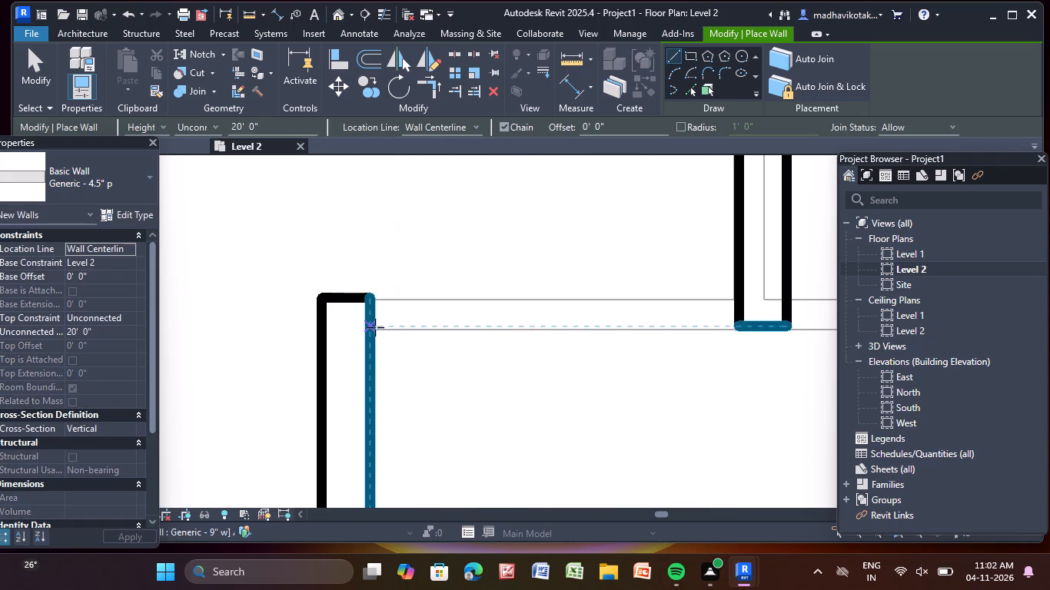
click(374, 313)
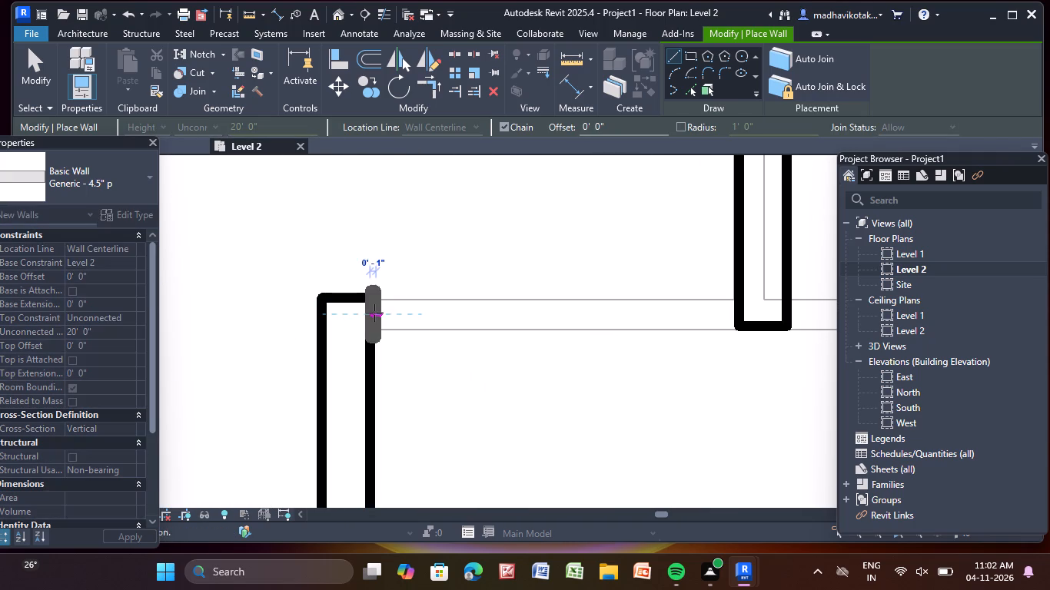
scroll(760, 304, down, 5)
middle_drag(760, 304, 164, 312)
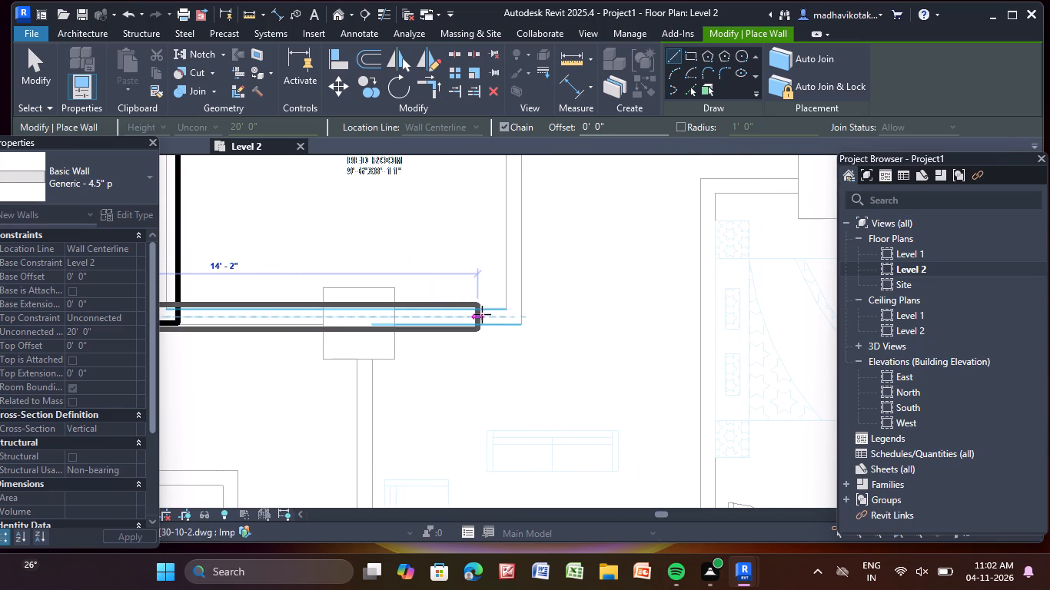
click(523, 318)
key(Escape)
Draw the south wall of the 5'-0" wide bath as a 4.5" partition from the west exterior wall to the bath/bedroom partition.
scroll(465, 261, down, 2)
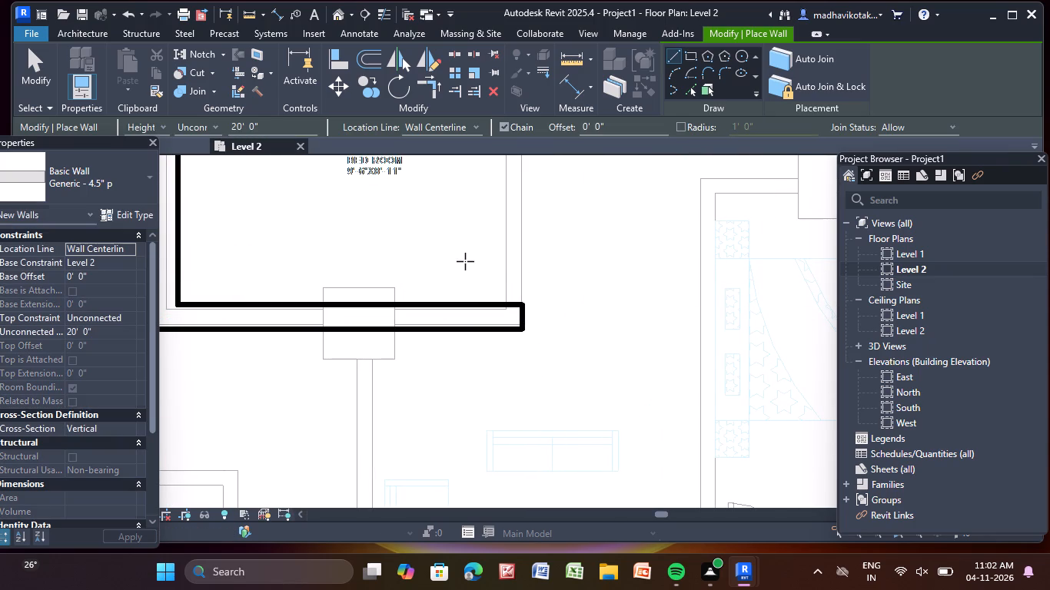
scroll(465, 261, down, 4)
middle_drag(416, 241, 513, 394)
scroll(349, 386, up, 6)
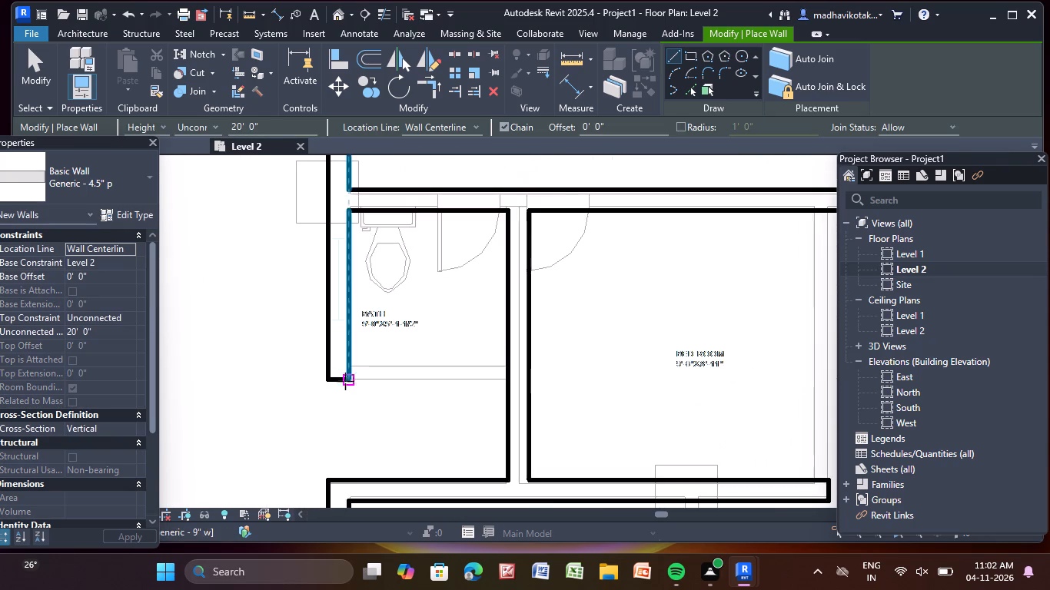
scroll(345, 381, up, 9)
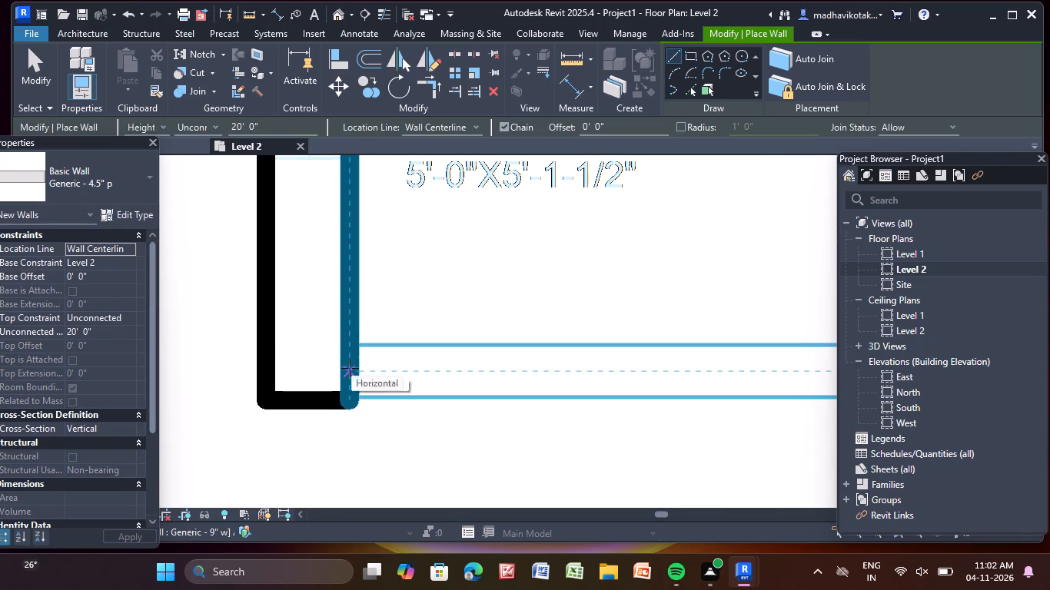
click(350, 368)
scroll(737, 371, down, 6)
middle_drag(737, 371, 399, 368)
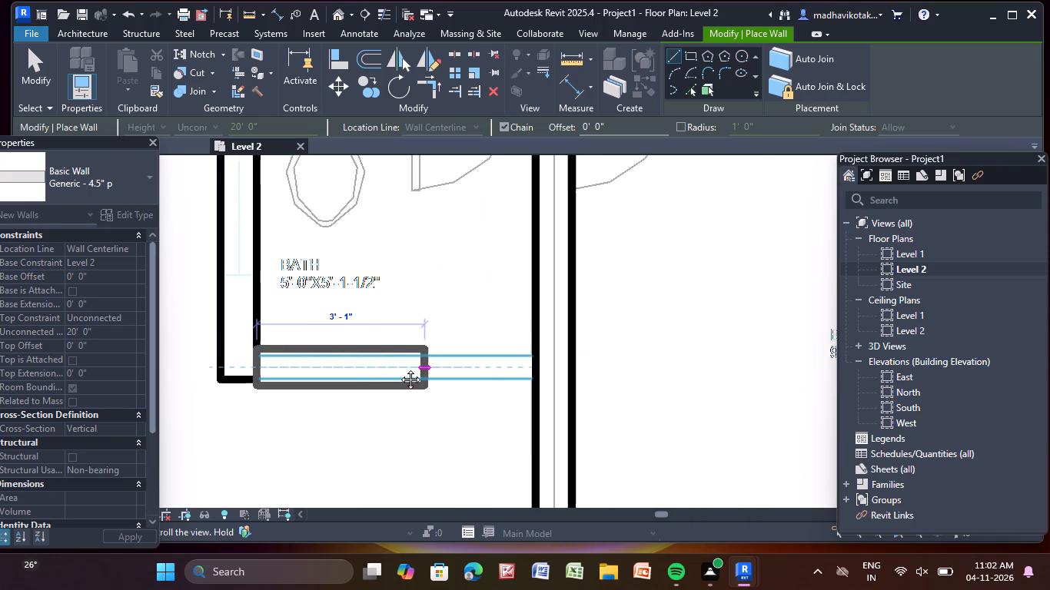
middle_drag(399, 368, 396, 368)
click(509, 370)
key(Escape)
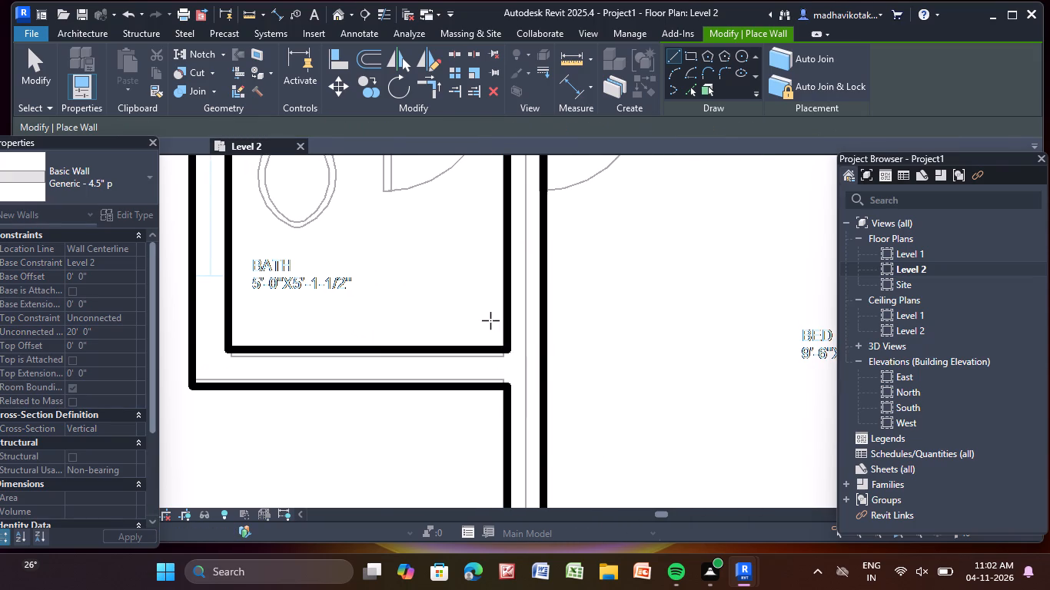
Draw a 4.5" partition about 9' long on the bedroom's east side, from the living room's south wall to the bedroom's south wall.
scroll(496, 310, down, 7)
scroll(549, 342, down, 3)
middle_drag(557, 351, 326, 307)
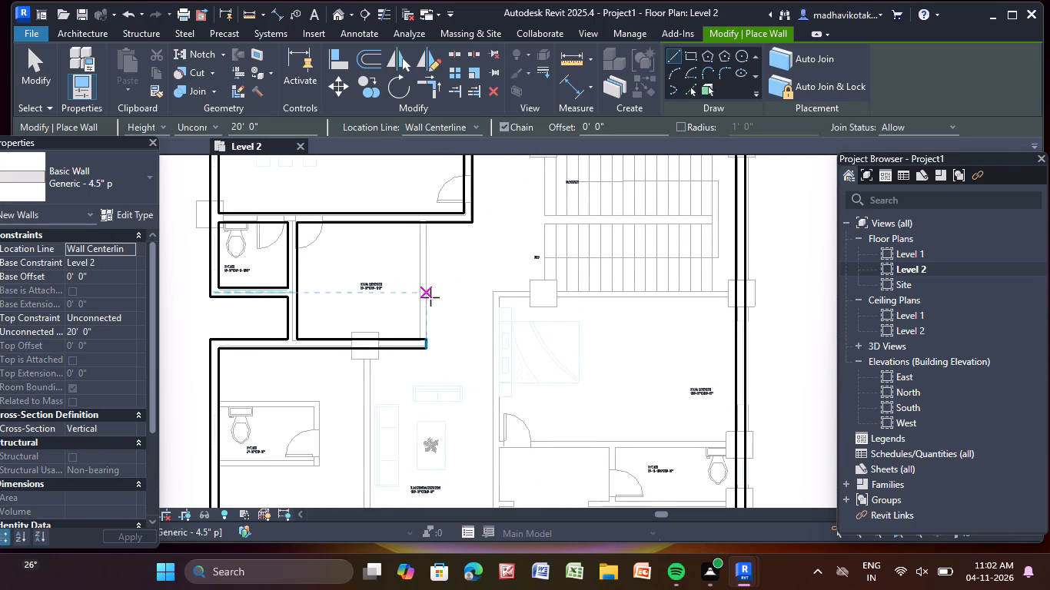
scroll(430, 297, up, 4)
scroll(414, 187, up, 5)
click(436, 178)
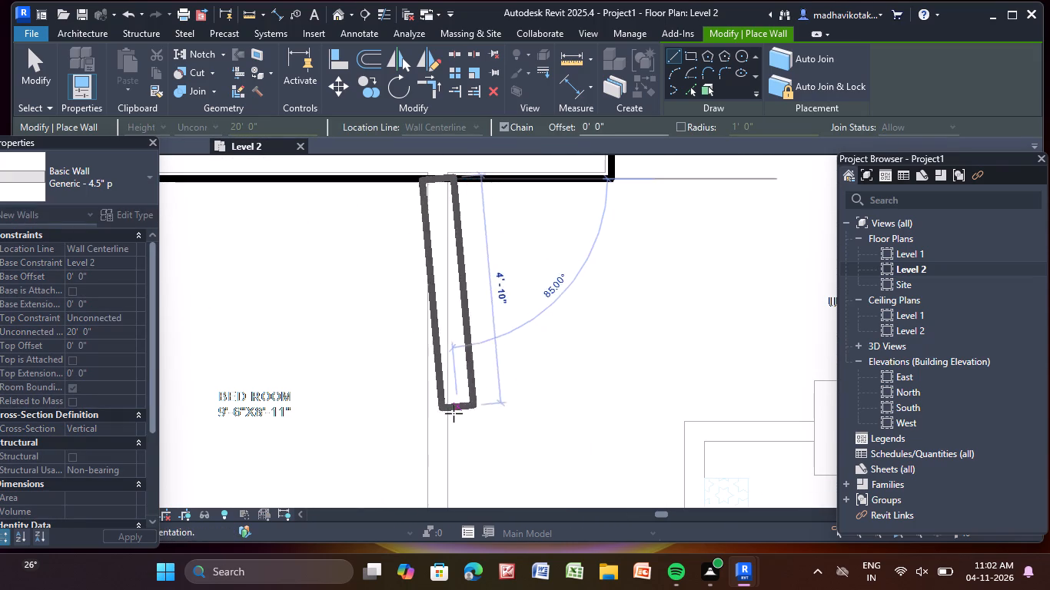
scroll(443, 430, down, 4)
middle_drag(439, 433, 436, 224)
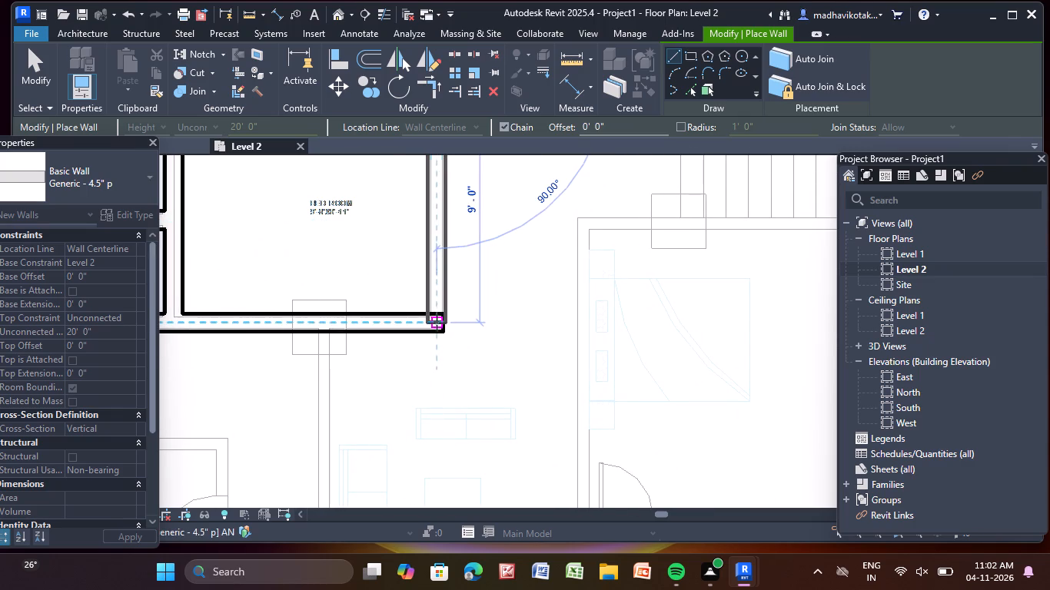
scroll(435, 323, up, 11)
click(432, 284)
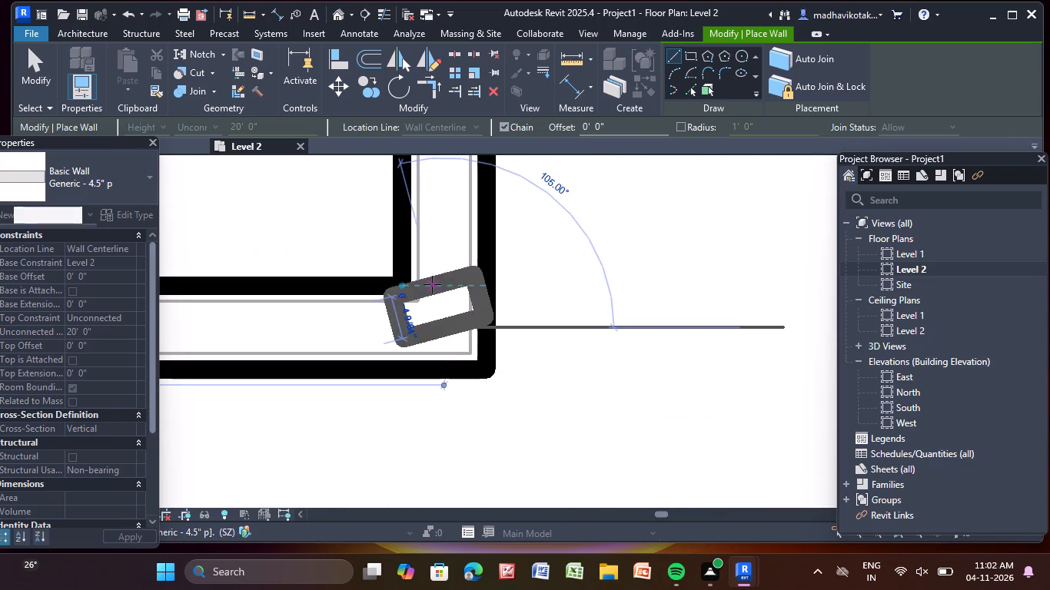
key(Escape)
Draw the north wall of the 7'-0" x 4'-0" bath as a 4.5" partition about 7'-3" long from the west exterior wall.
scroll(447, 294, down, 8)
scroll(435, 393, down, 3)
middle_drag(434, 396, 577, 190)
scroll(575, 191, down, 3)
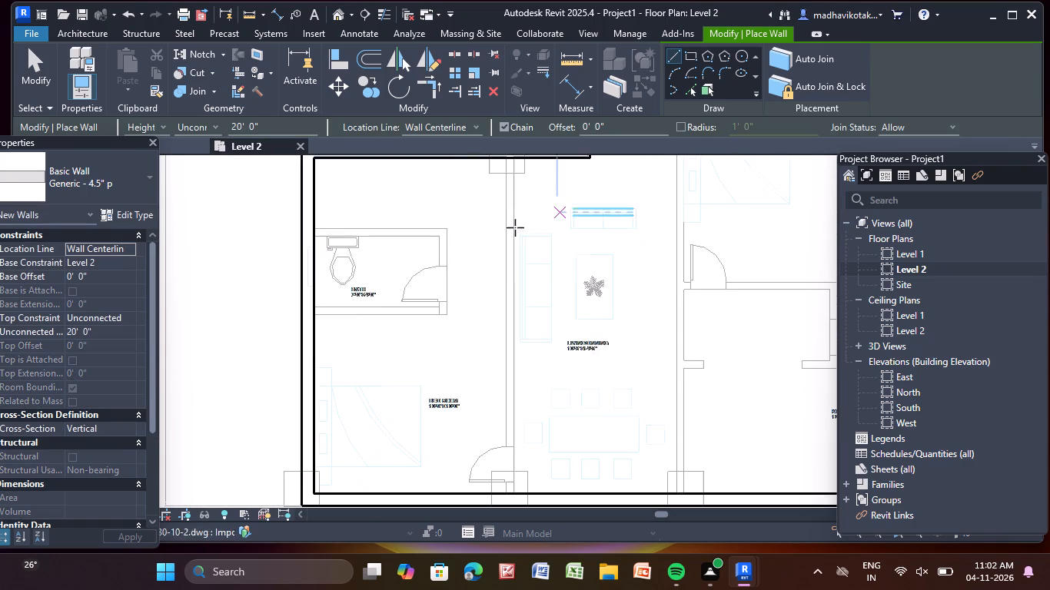
scroll(372, 300, up, 3)
middle_drag(316, 259, 312, 369)
scroll(287, 307, up, 8)
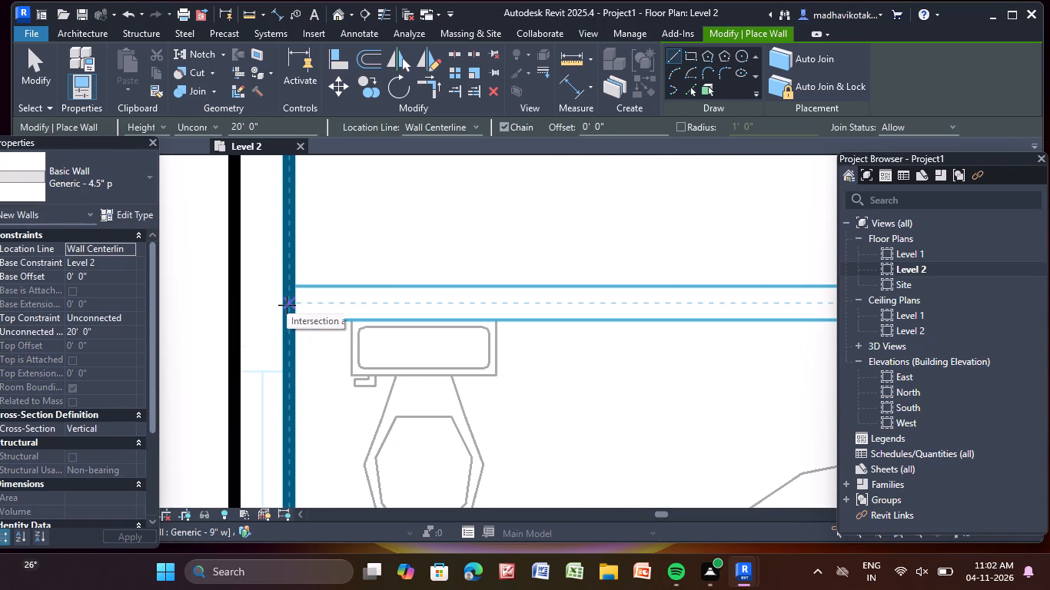
click(290, 300)
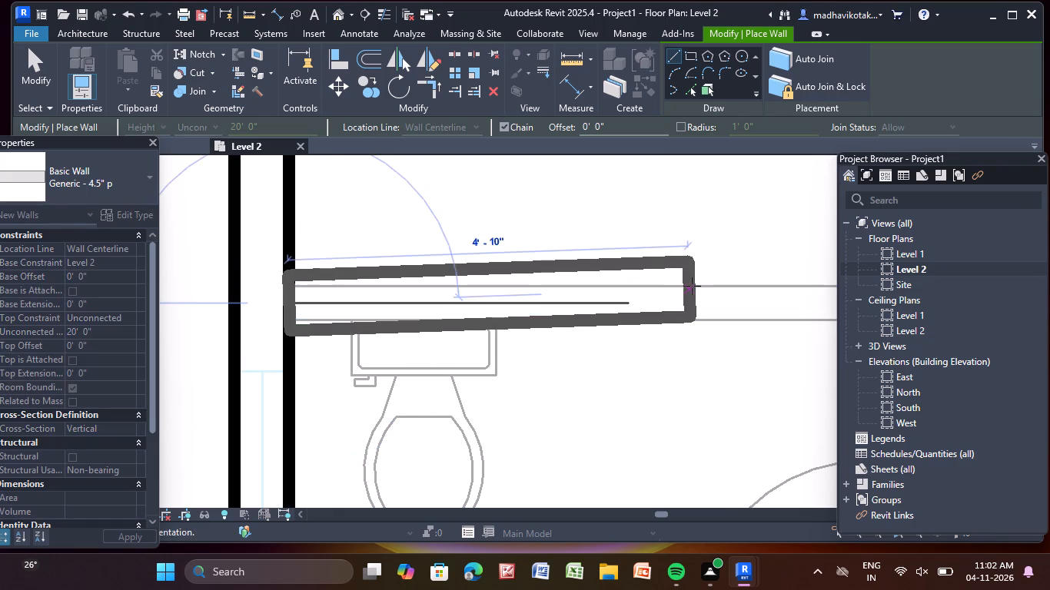
scroll(692, 286, up, 1)
scroll(692, 286, down, 9)
middle_drag(697, 293, 414, 284)
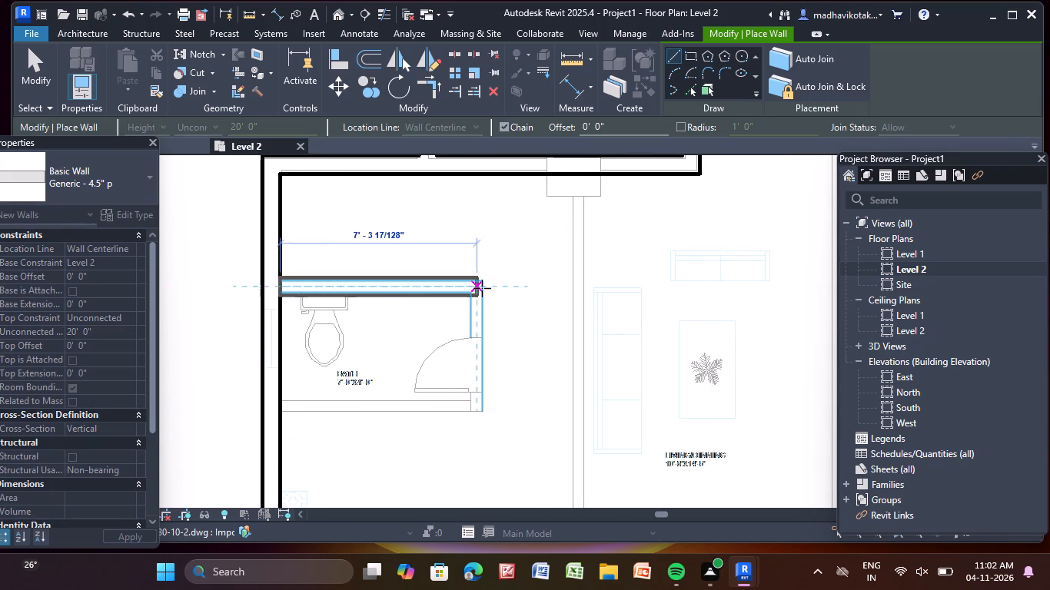
scroll(482, 287, up, 9)
click(482, 287)
key(Escape)
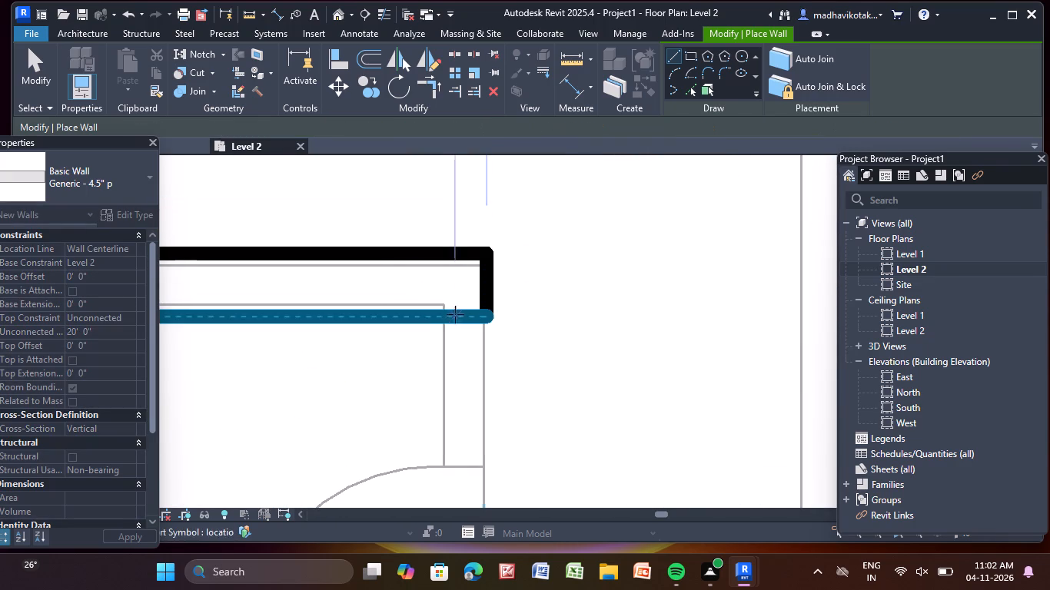
Draw the east wall of the 7'-0" x 4'-0" bath as a 4.5" partition about 4'-3" long from its north wall.
click(461, 320)
scroll(454, 428, down, 5)
middle_drag(446, 431, 432, 160)
scroll(441, 310, up, 2)
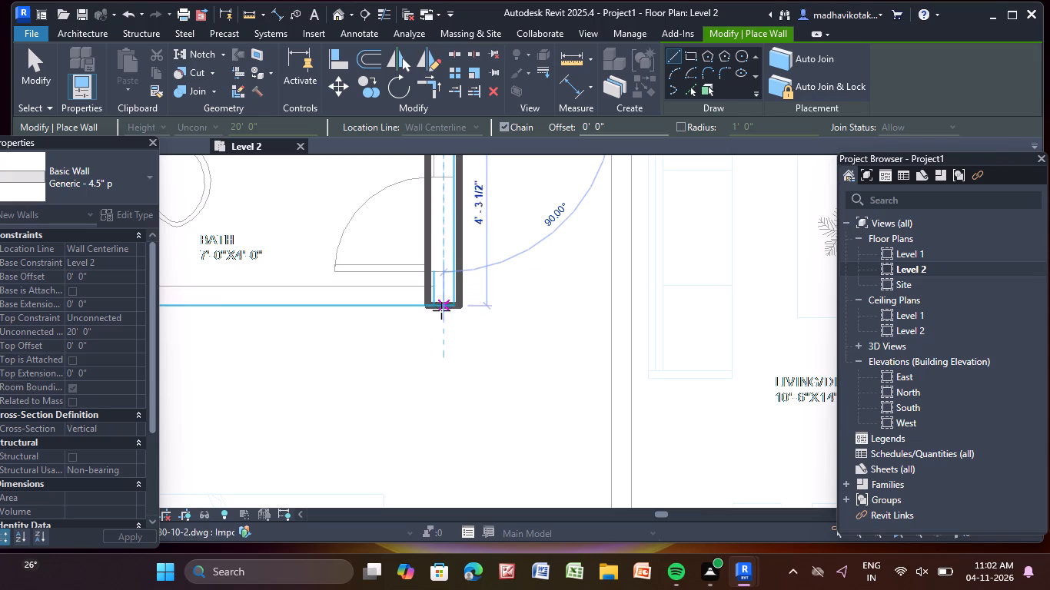
scroll(441, 310, up, 3)
click(444, 303)
key(Escape)
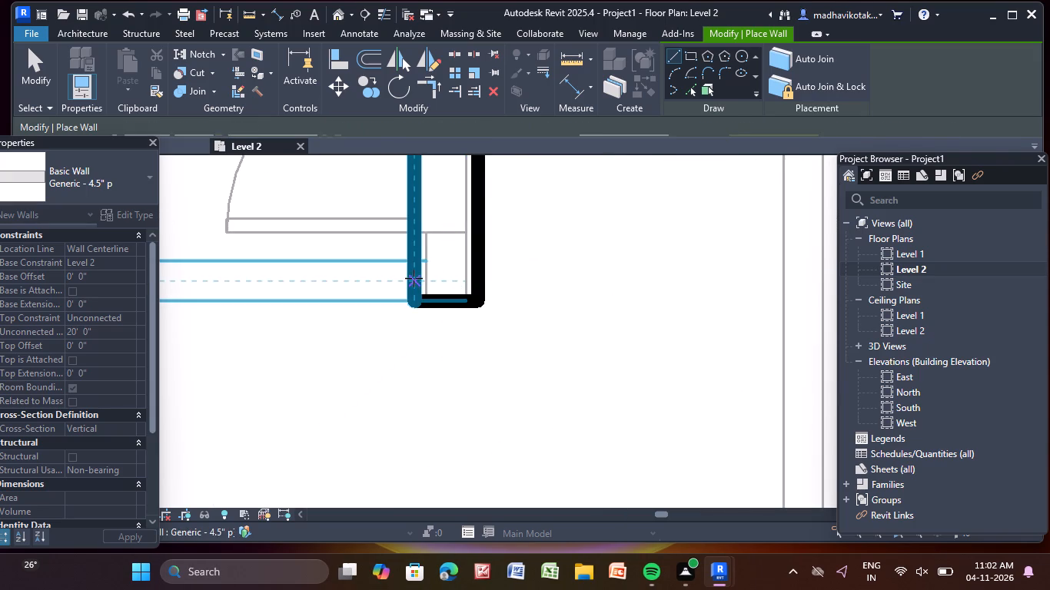
Draw the south wall of the 7'-0" x 4'-0" bath as a 4.5" partition from its east wall to the west exterior wall.
click(414, 277)
scroll(351, 277, down, 4)
middle_drag(351, 277, 666, 308)
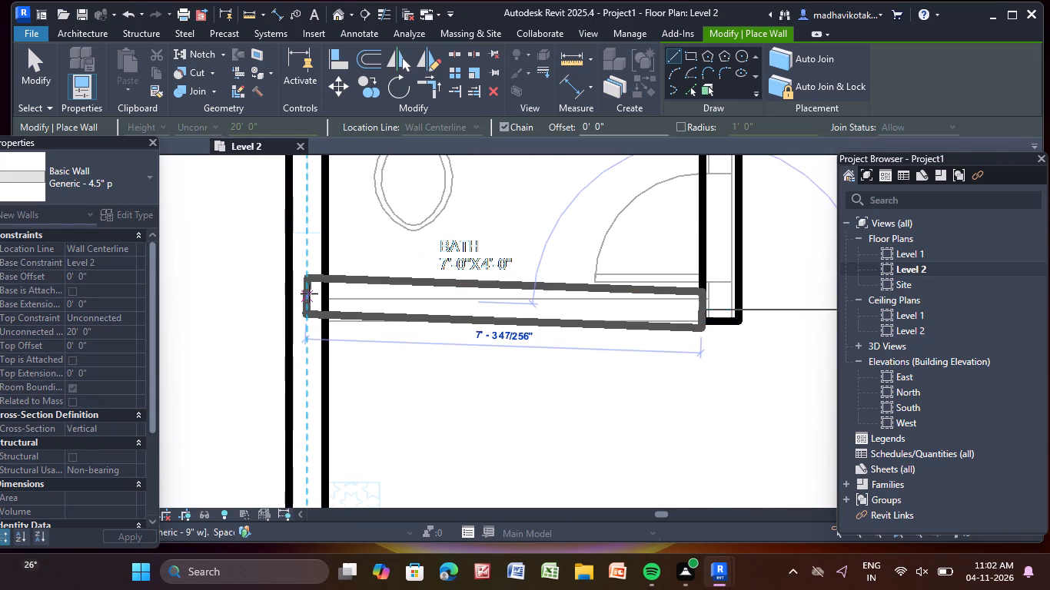
click(326, 313)
key(Escape)
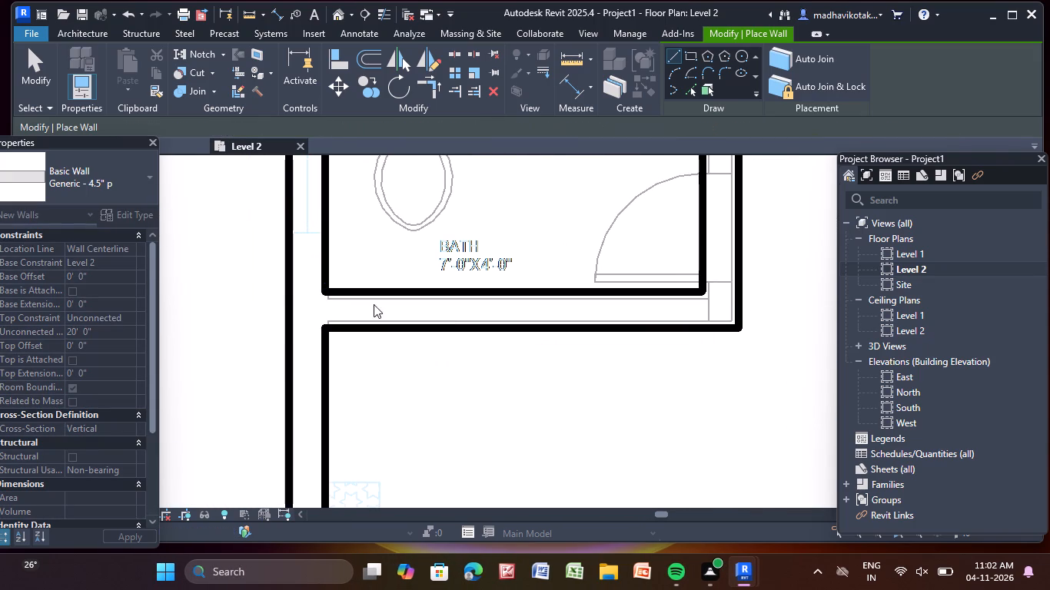
Draw the 4.5" partition between the southern bedroom and living/dining area from the south exterior wall to the 9'-6" bedroom's south wall.
scroll(407, 284, down, 7)
scroll(464, 249, down, 4)
scroll(535, 381, up, 2)
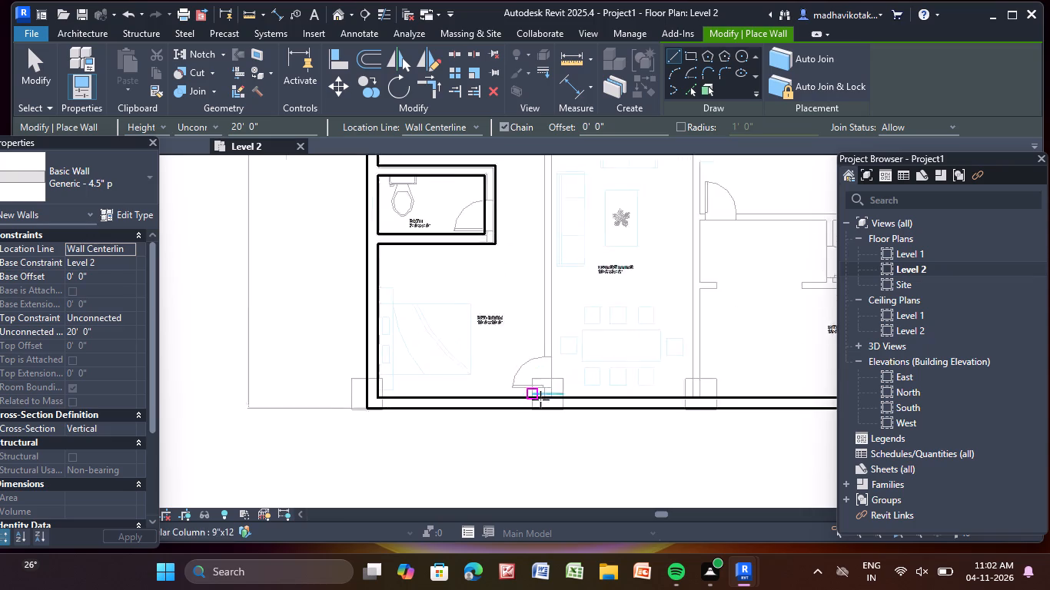
scroll(540, 399, up, 9)
click(549, 377)
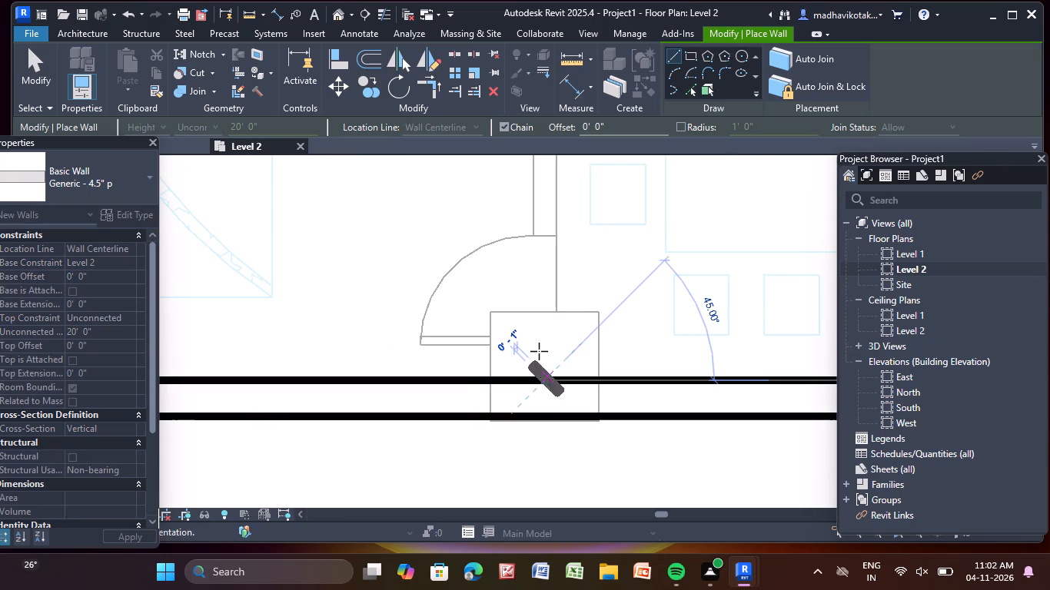
scroll(542, 204, down, 6)
middle_drag(542, 204, 449, 456)
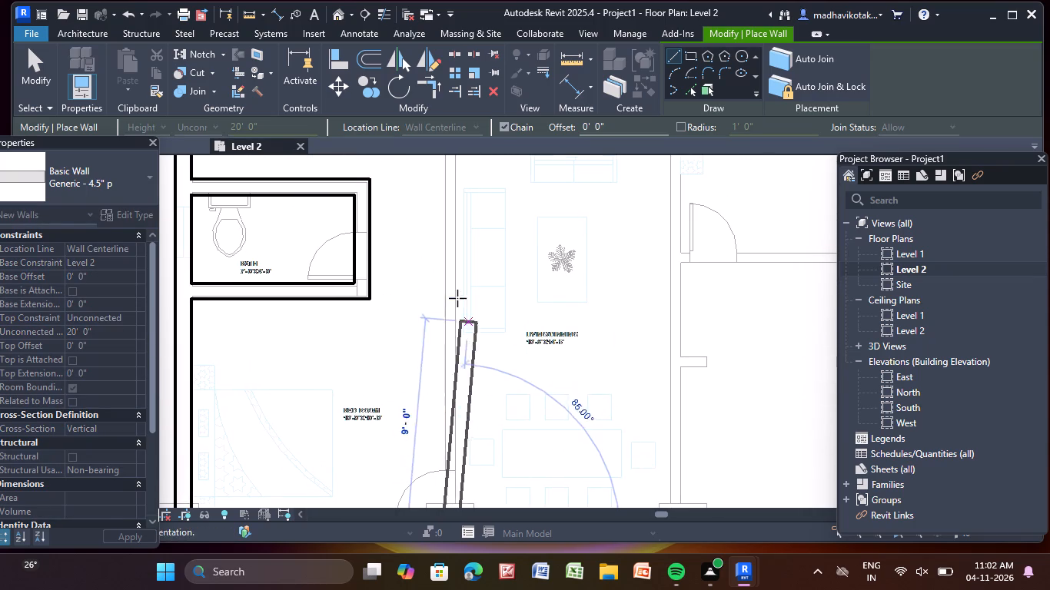
scroll(448, 262, down, 5)
middle_drag(448, 262, 435, 429)
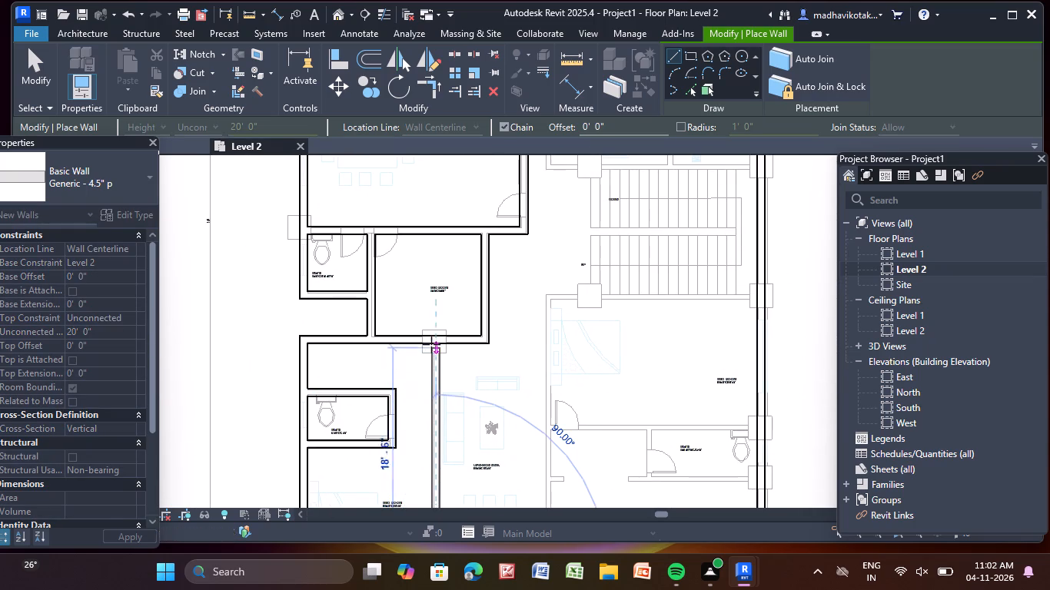
scroll(432, 343, up, 4)
click(439, 345)
key(Escape)
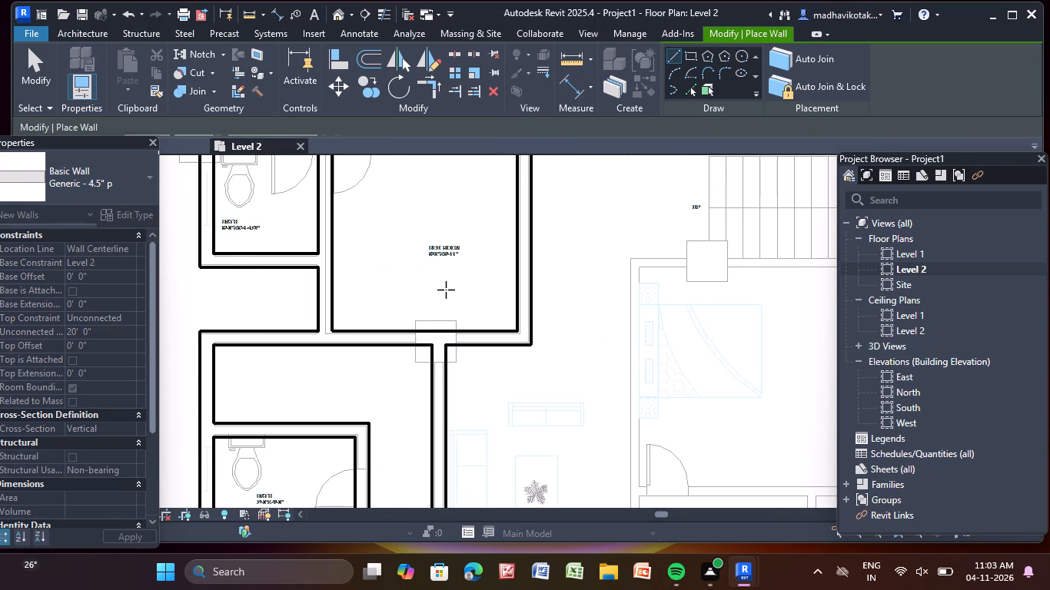
Draw the utility room's south wall as a 4.5" partition about 6'-6" long from the west exterior wall.
scroll(446, 290, down, 7)
middle_drag(434, 283, 354, 446)
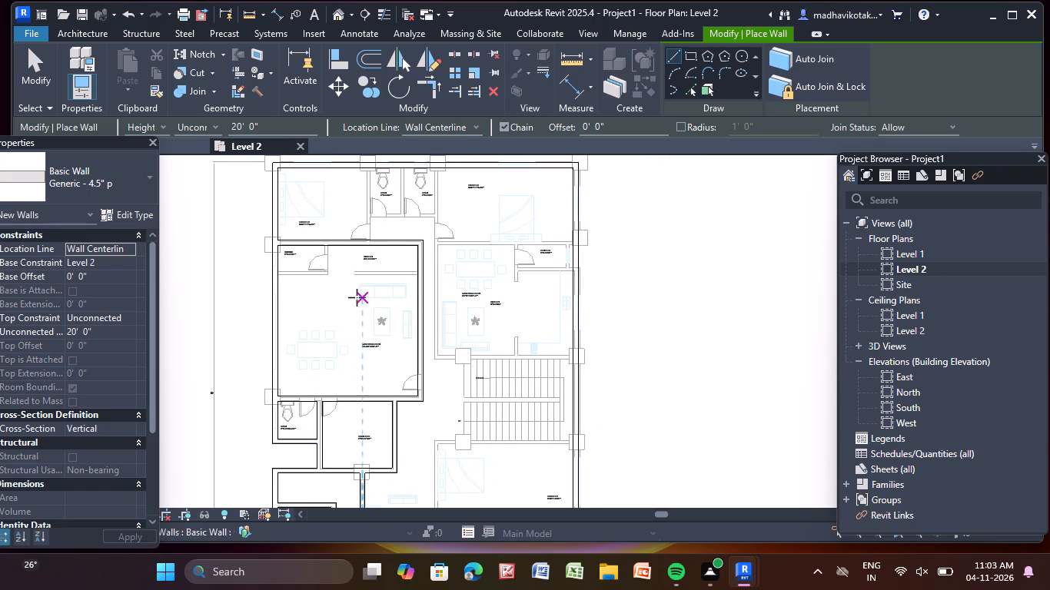
scroll(287, 248, up, 9)
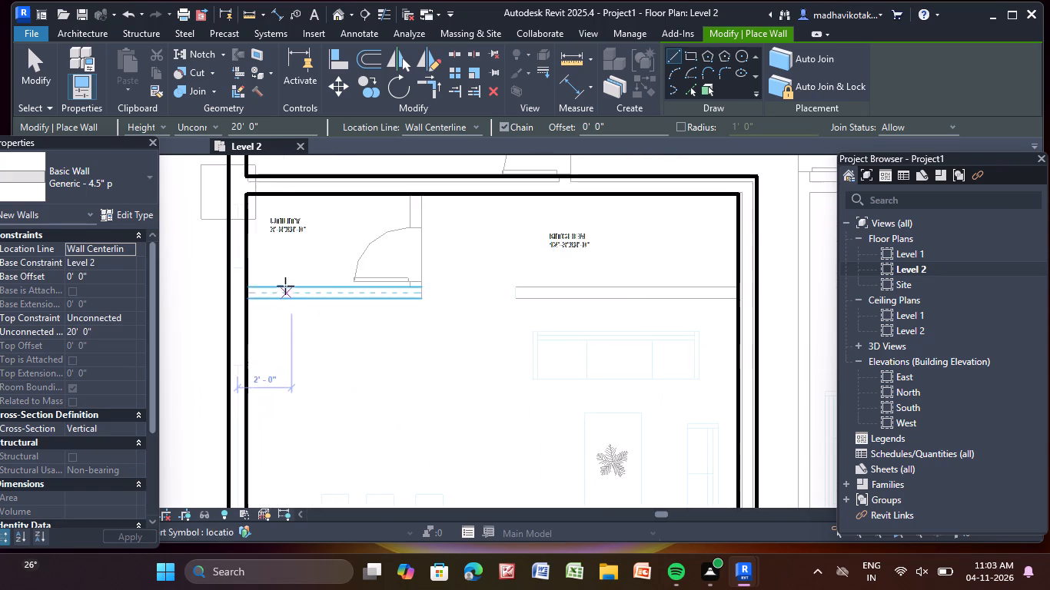
scroll(277, 281, up, 4)
click(225, 300)
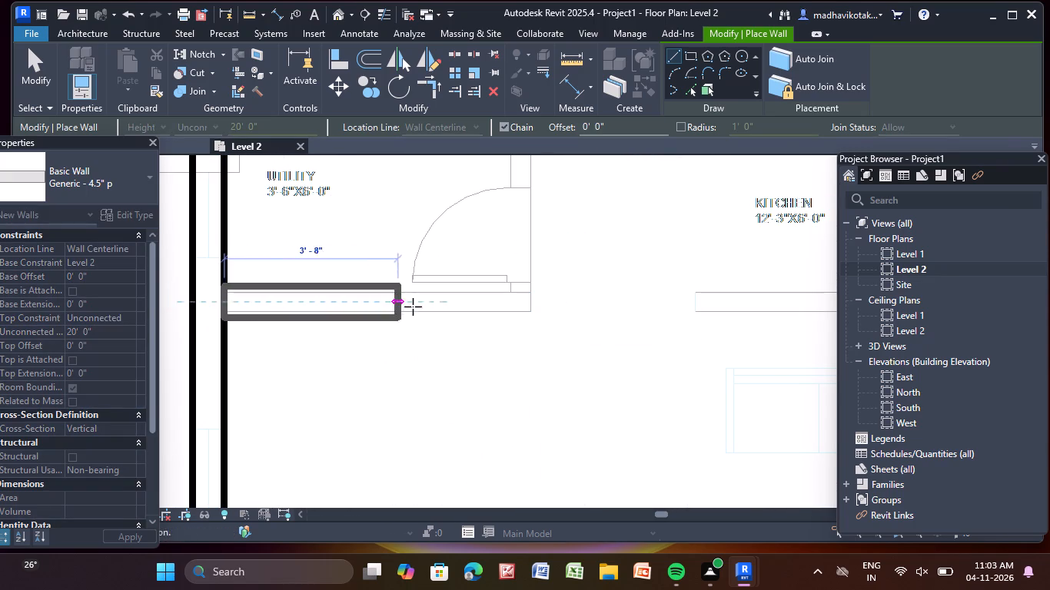
click(532, 301)
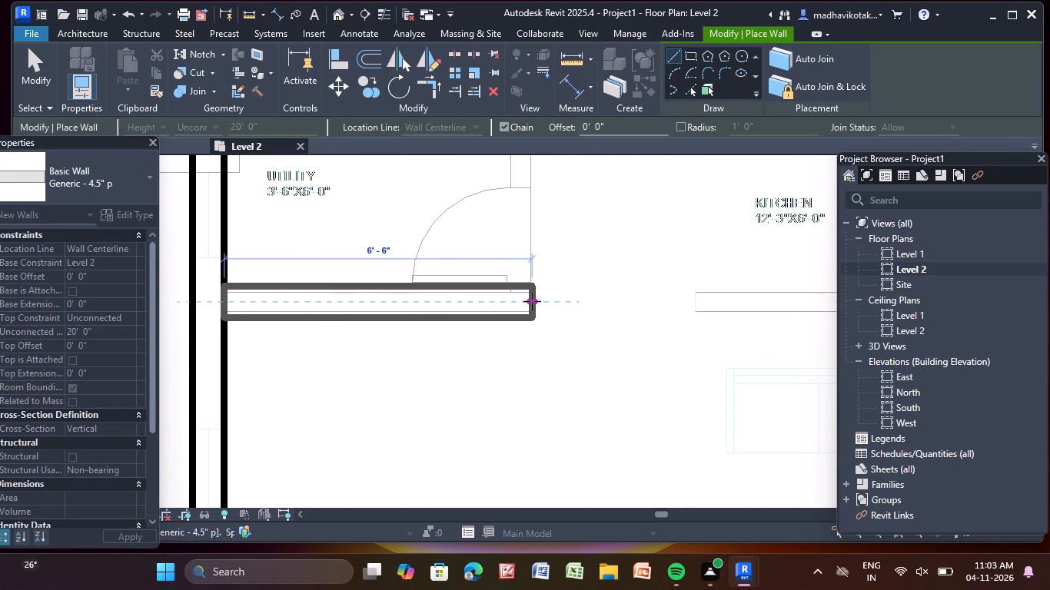
key(Escape)
Draw the 4.5" partition between utility and kitchen, about 3'-4" long, from the utility's south wall to its north wall.
click(520, 289)
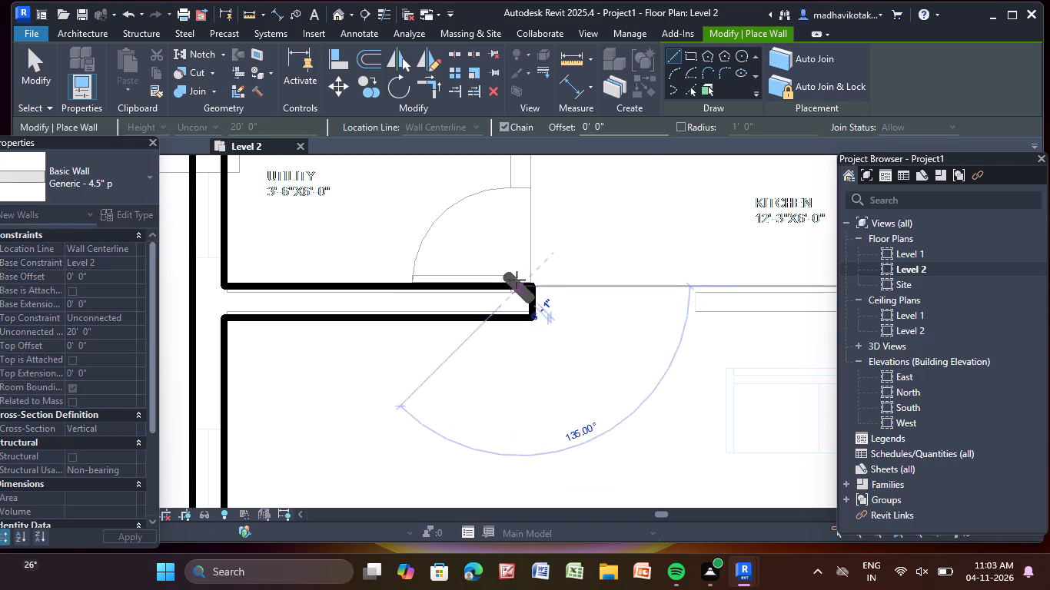
scroll(520, 196, down, 3)
middle_drag(520, 196, 504, 432)
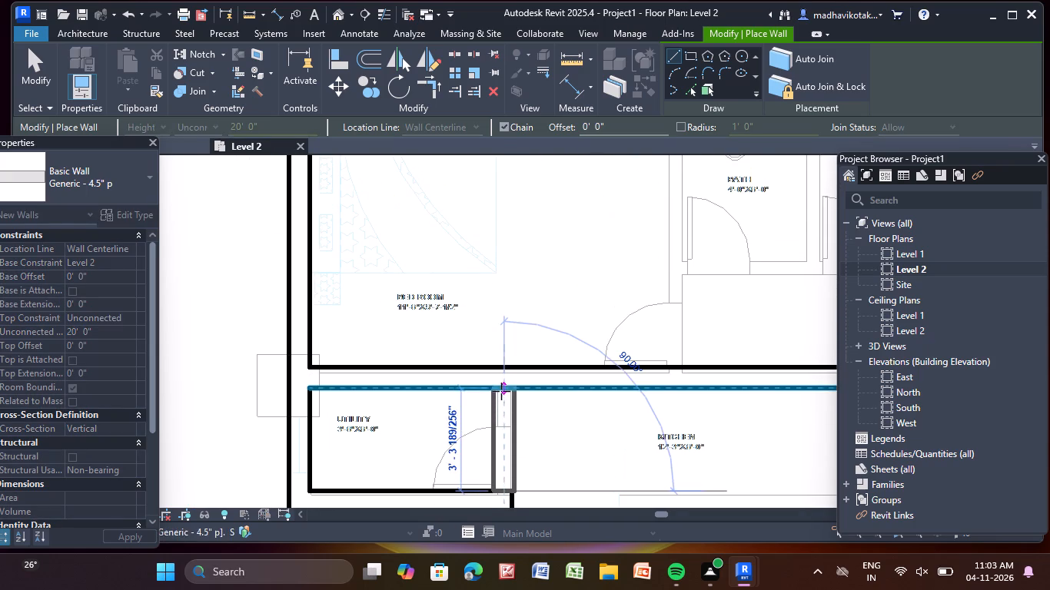
click(501, 391)
key(Escape)
Draw the north-west bedroom's east wall as a 4.5" partition about 9'-5" long from the north exterior wall to the kitchen's north wall.
scroll(501, 391, down, 7)
scroll(573, 307, up, 2)
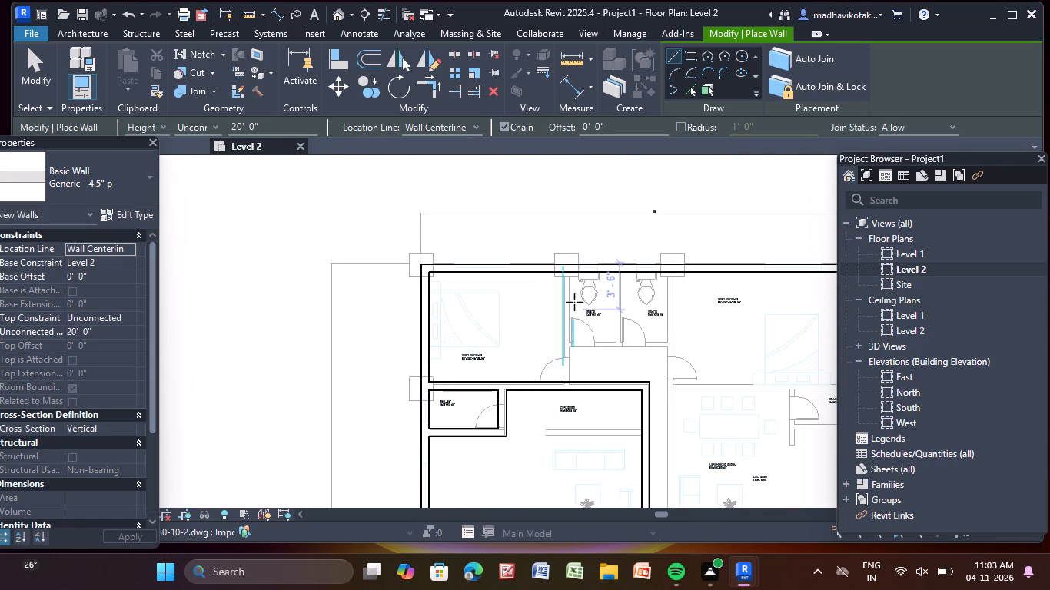
scroll(574, 302, up, 10)
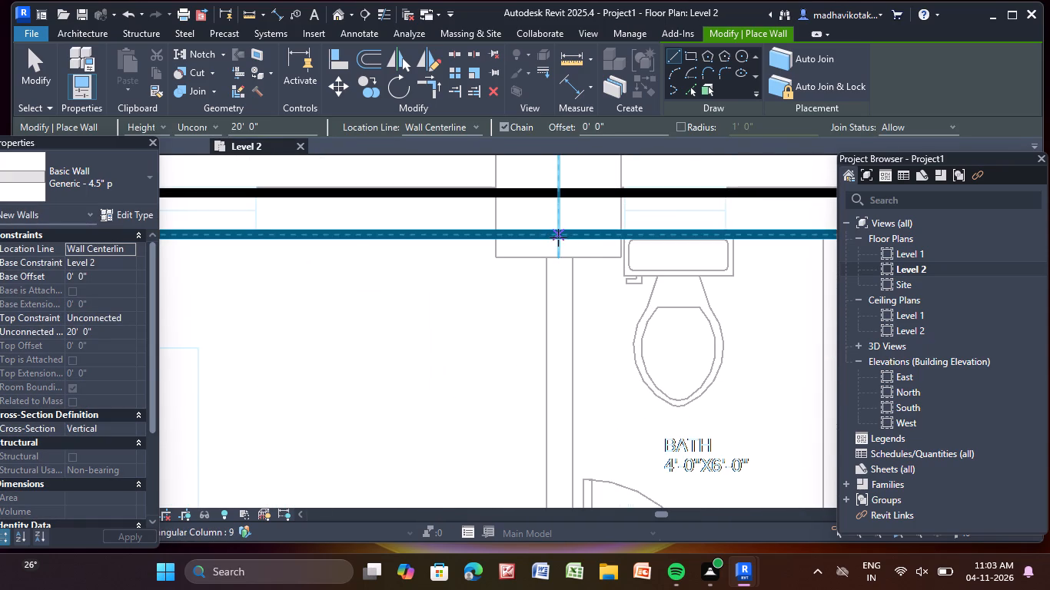
click(558, 237)
scroll(560, 435, down, 4)
middle_drag(561, 436, 523, 211)
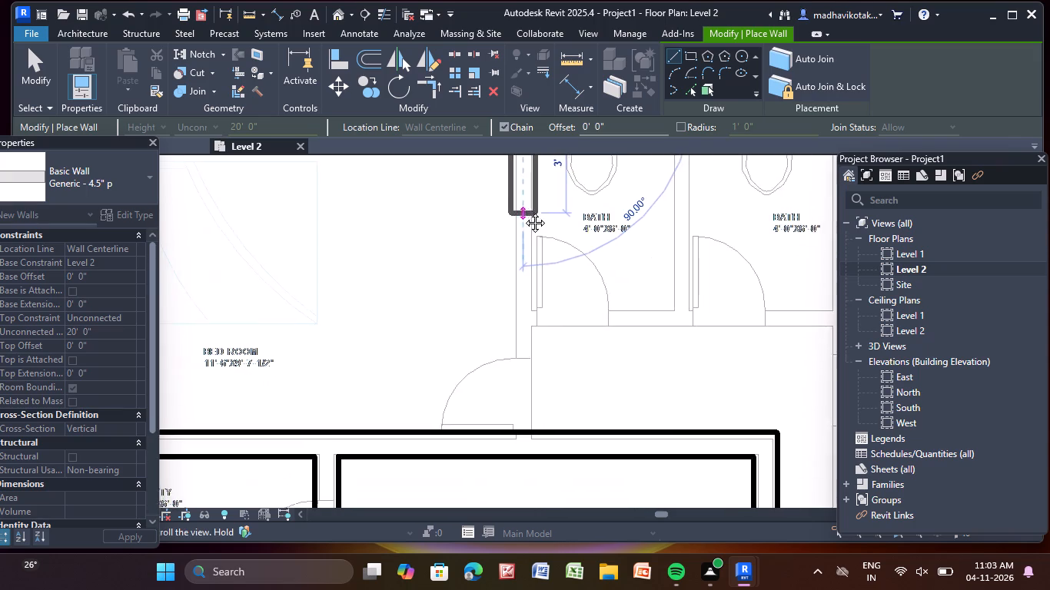
middle_drag(523, 211, 506, 173)
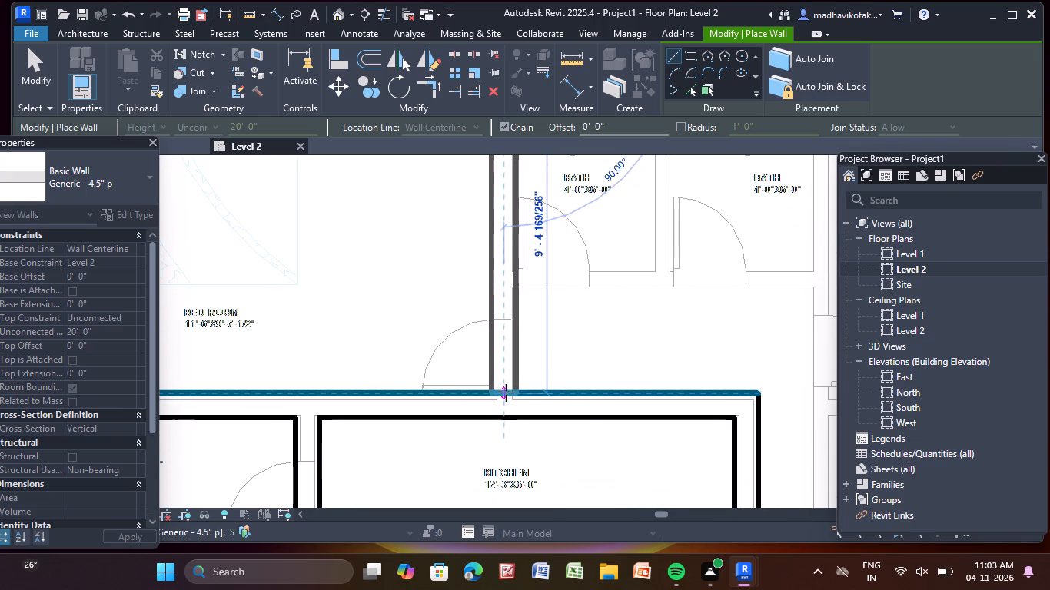
click(505, 393)
key(Escape)
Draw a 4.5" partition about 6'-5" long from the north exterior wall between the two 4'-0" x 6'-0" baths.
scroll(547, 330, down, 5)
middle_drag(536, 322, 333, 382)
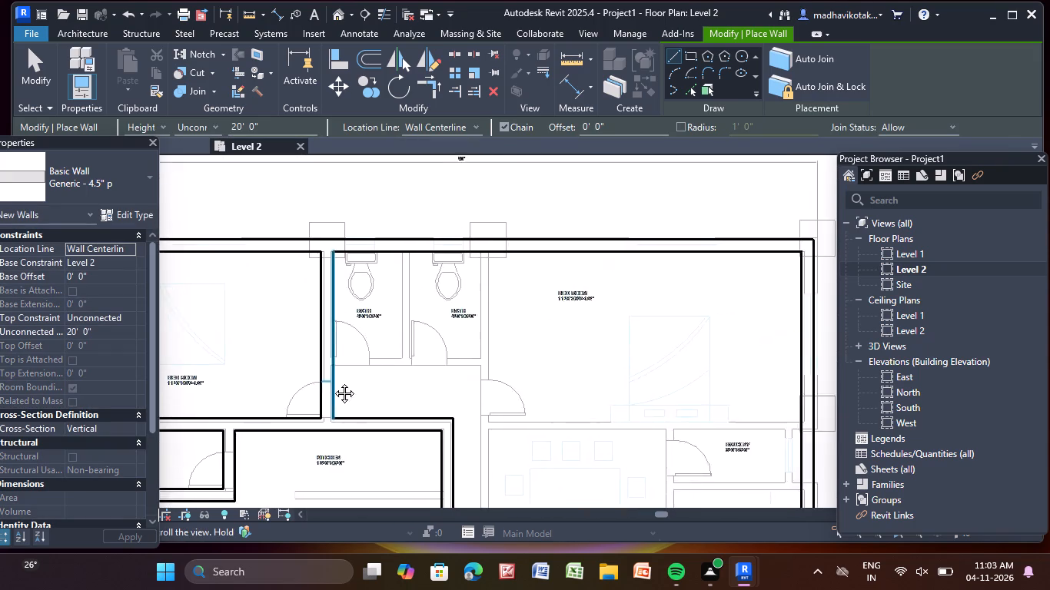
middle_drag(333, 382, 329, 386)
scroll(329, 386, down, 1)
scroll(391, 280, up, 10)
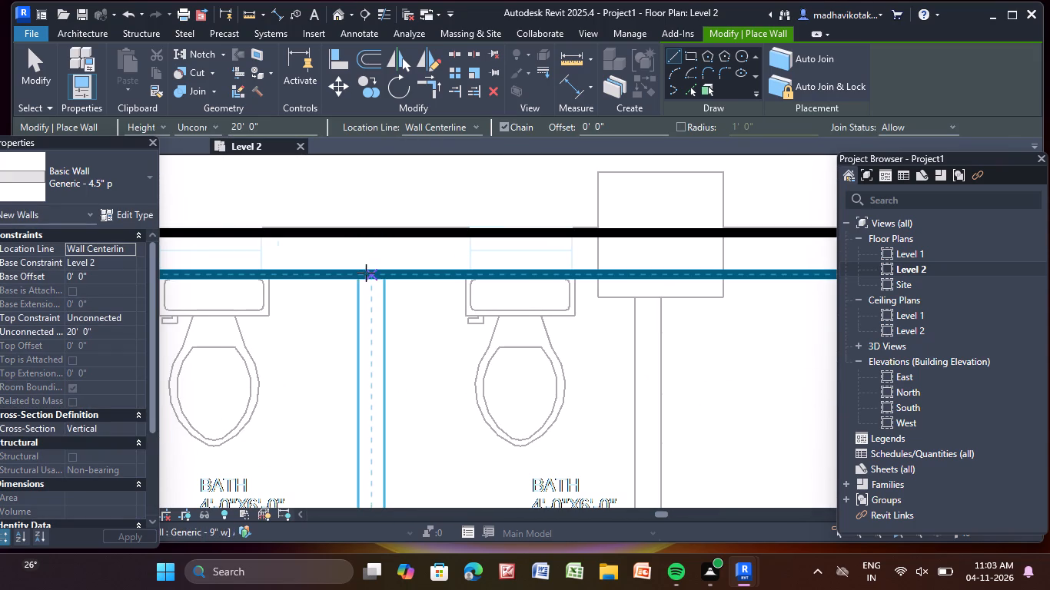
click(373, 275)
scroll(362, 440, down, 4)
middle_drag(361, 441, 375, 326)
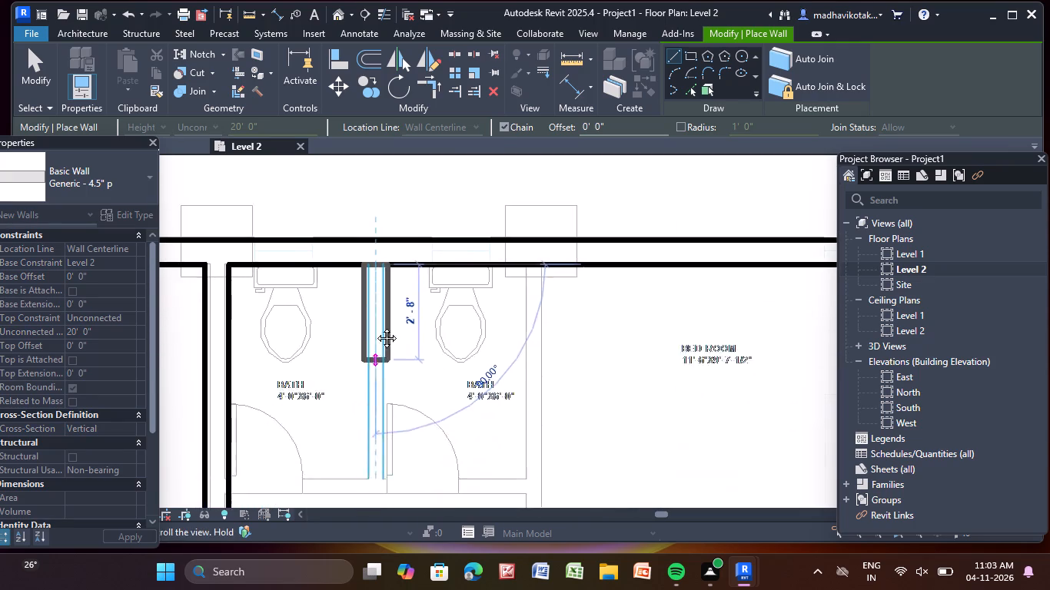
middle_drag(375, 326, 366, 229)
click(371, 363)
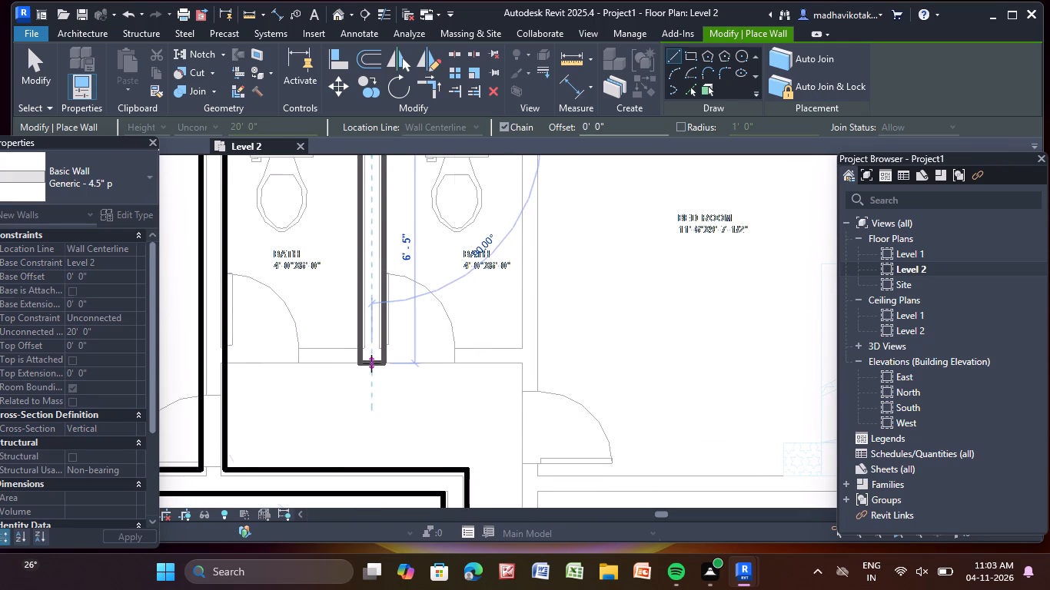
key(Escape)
Draw the shared south wall of the two 4'-0" x 6'-0" baths as a 4.5" partition about 8'-9" long, starting at the bedroom partition.
click(225, 353)
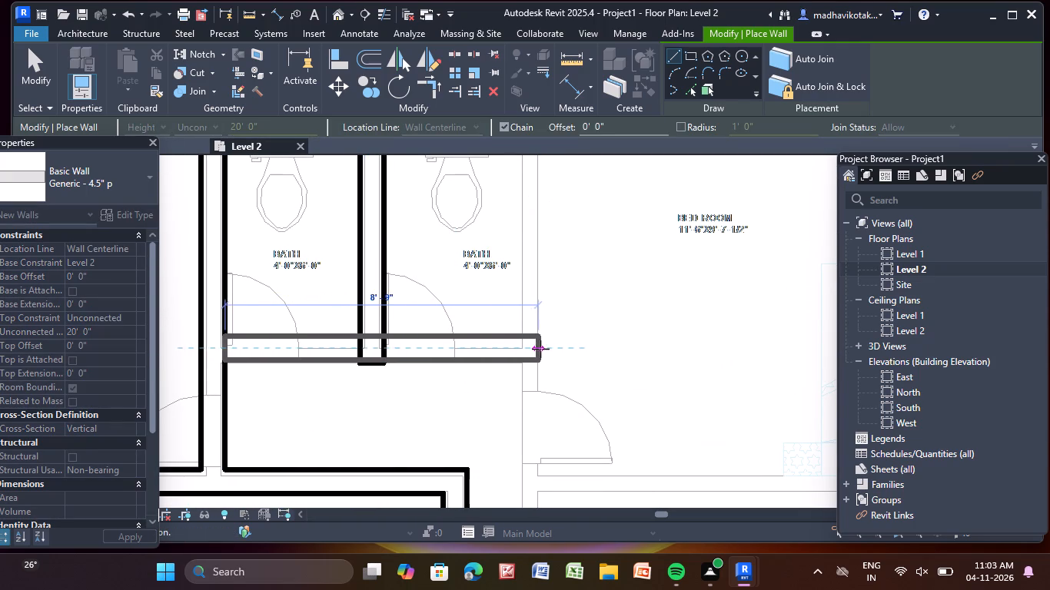
click(542, 349)
key(Escape)
key(Escape)
key(Escape)
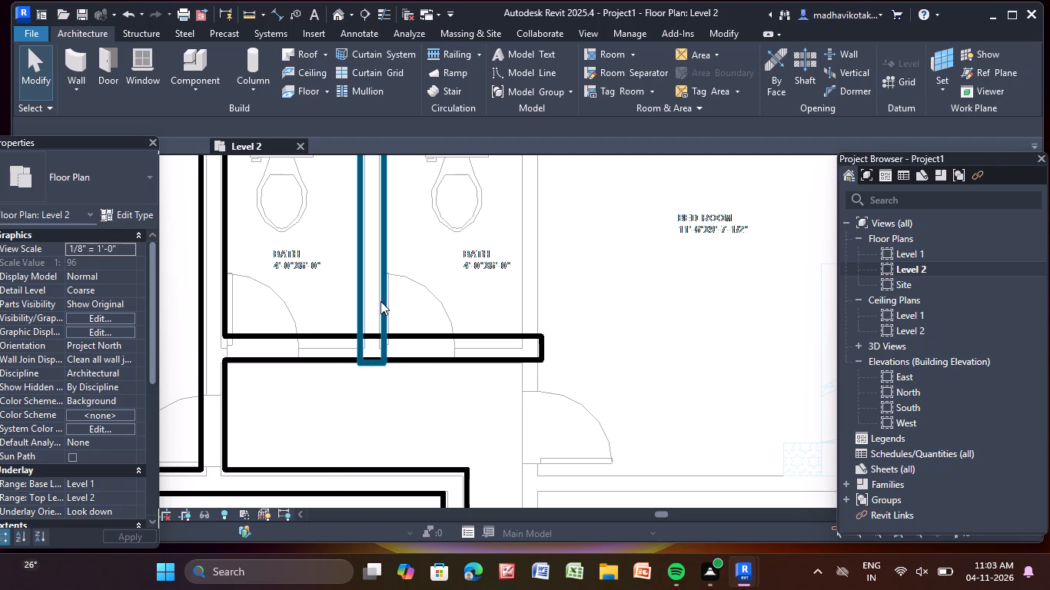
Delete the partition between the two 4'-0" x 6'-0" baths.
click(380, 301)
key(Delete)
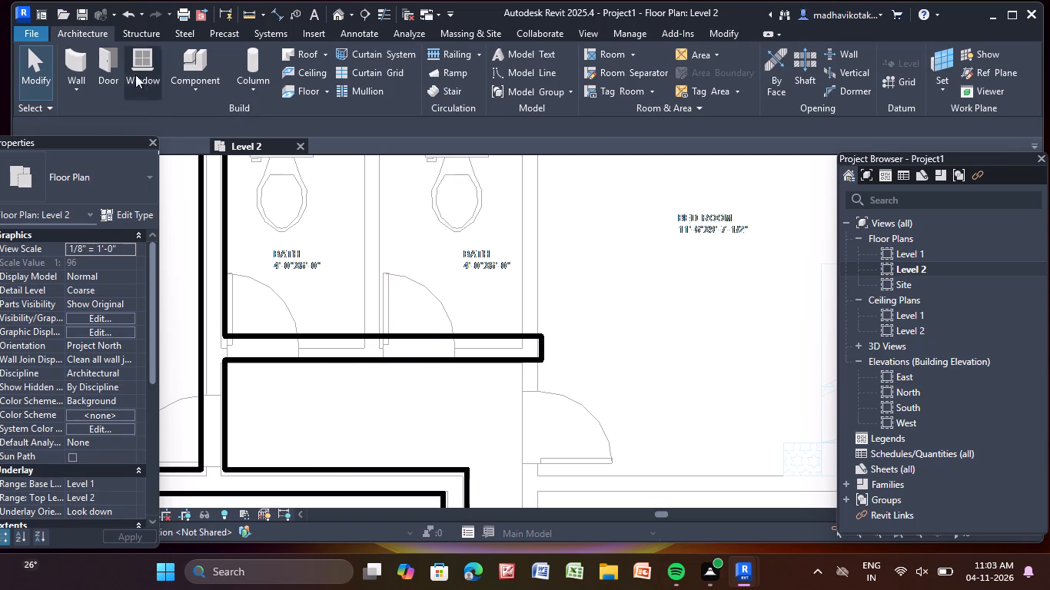
Draw a 4.5" partition between the two 4'-0" x 6'-0" baths from the north exterior wall to their shared south wall.
click(71, 65)
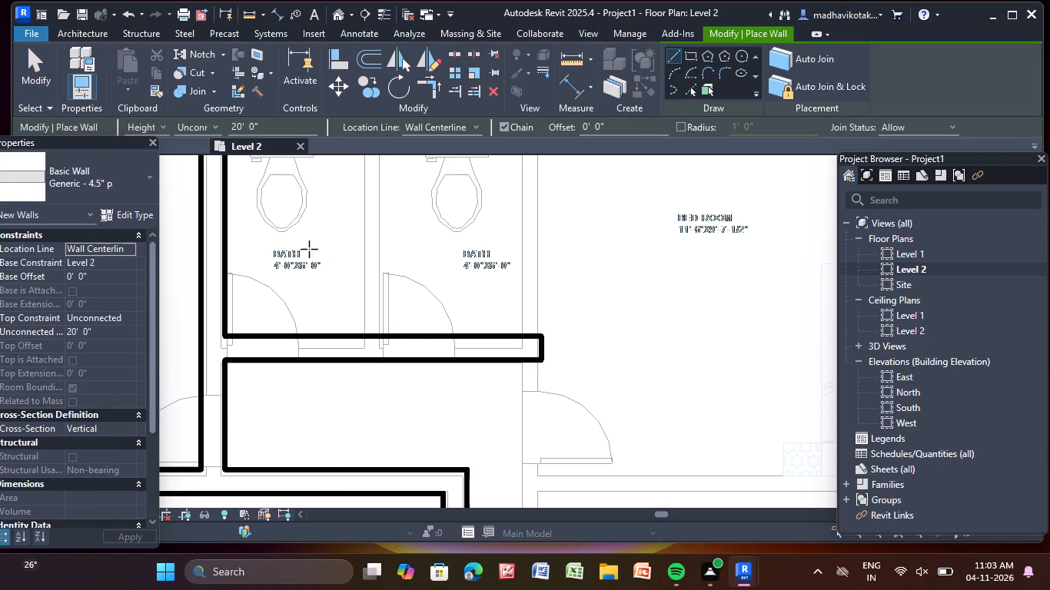
scroll(332, 264, down, 4)
middle_drag(335, 265, 339, 353)
scroll(371, 297, up, 8)
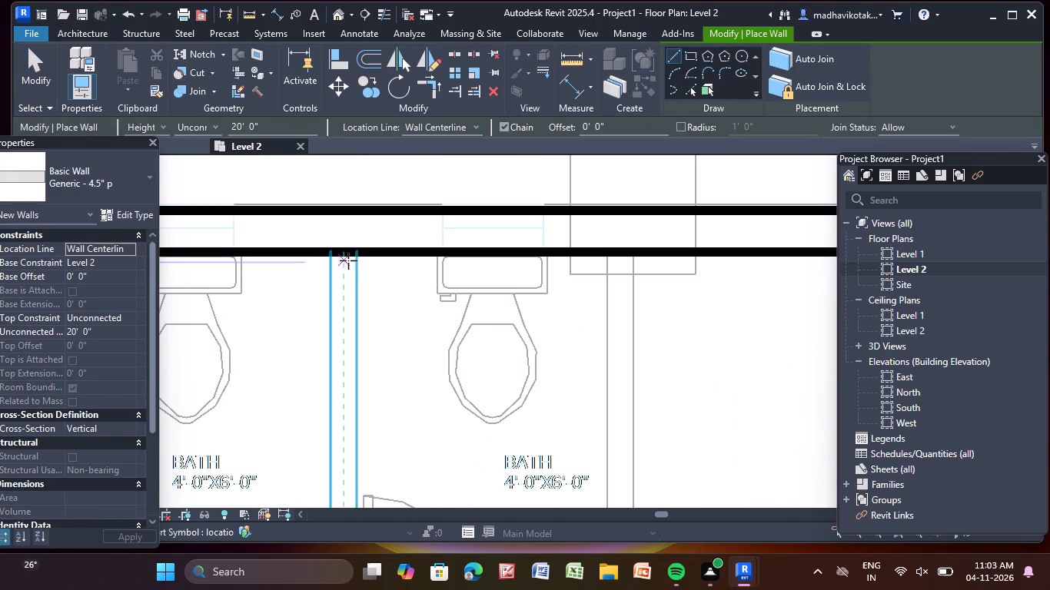
click(342, 250)
scroll(347, 373, down, 3)
middle_drag(344, 373, 347, 182)
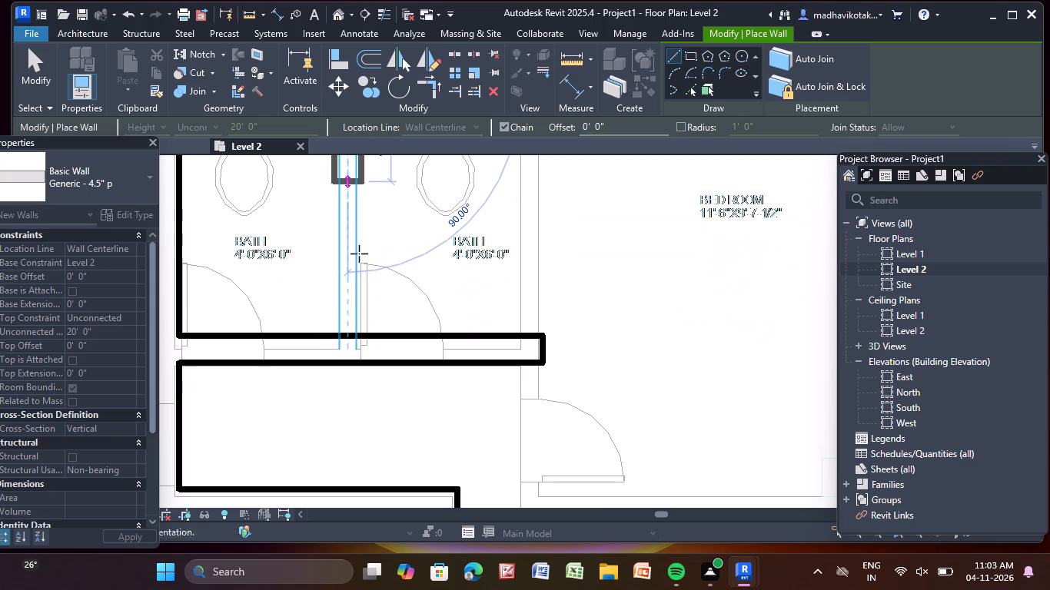
click(350, 335)
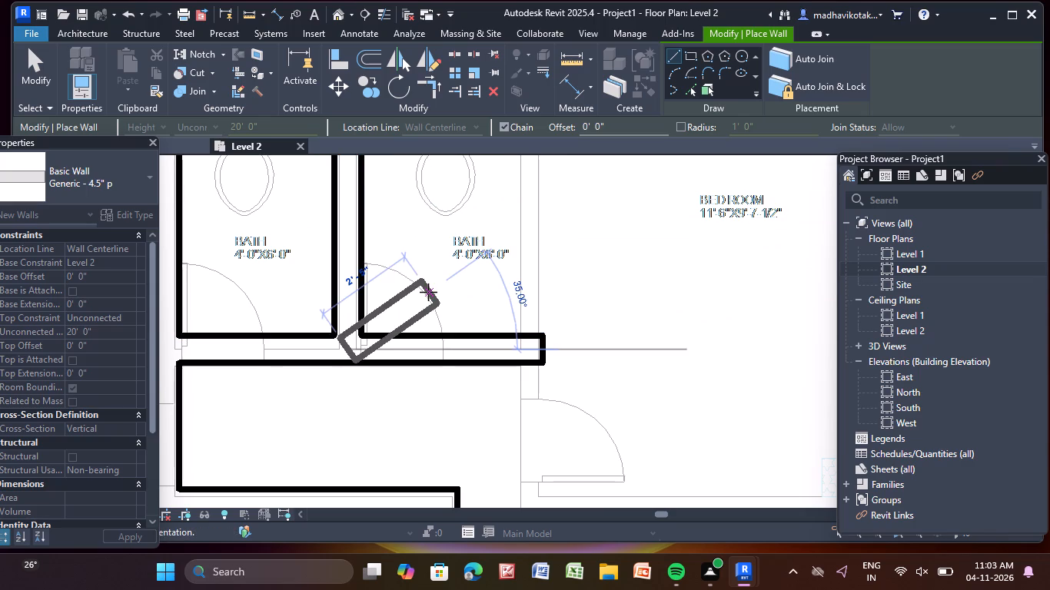
key(Escape)
Draw a 4.5" partition from the north exterior wall, between the eastern 4'-0" x 6'-0" bath and the 11'-6" bedroom, south to the staircase's north wall line.
scroll(420, 356, down, 7)
scroll(487, 270, up, 8)
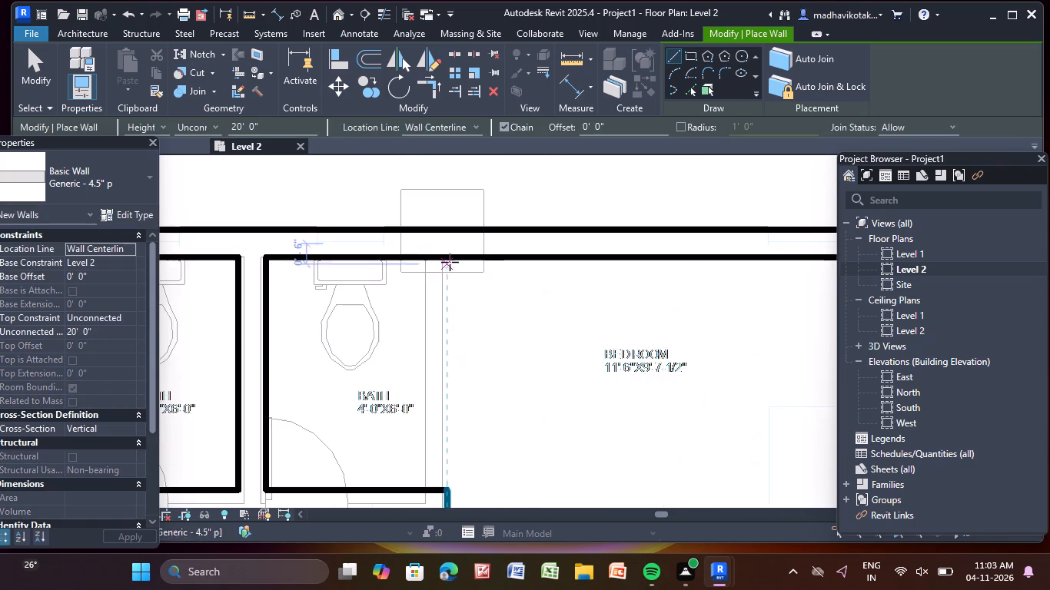
scroll(450, 262, up, 1)
click(424, 254)
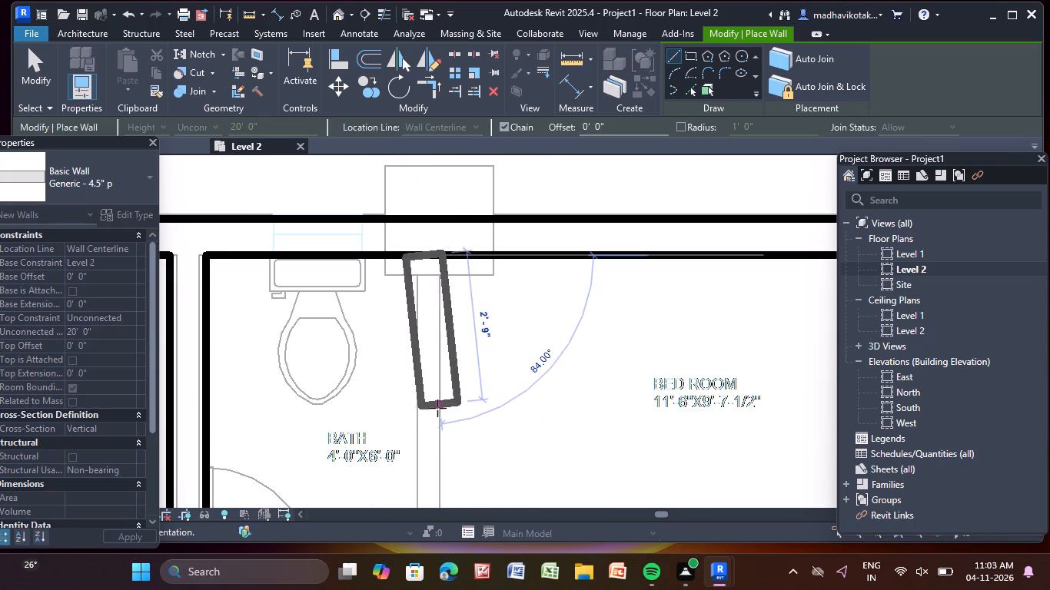
key(Escape)
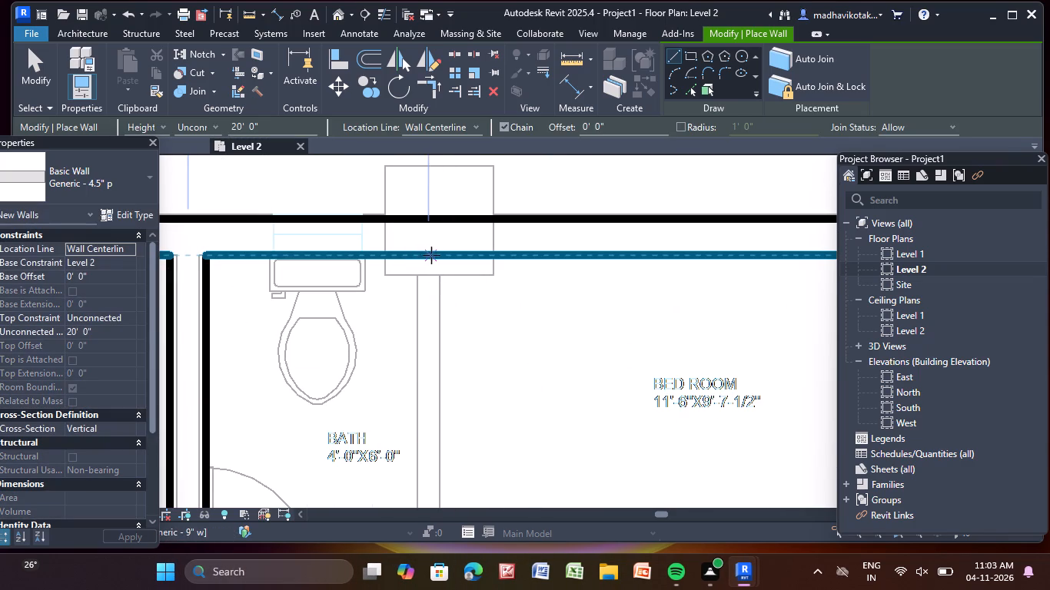
click(428, 251)
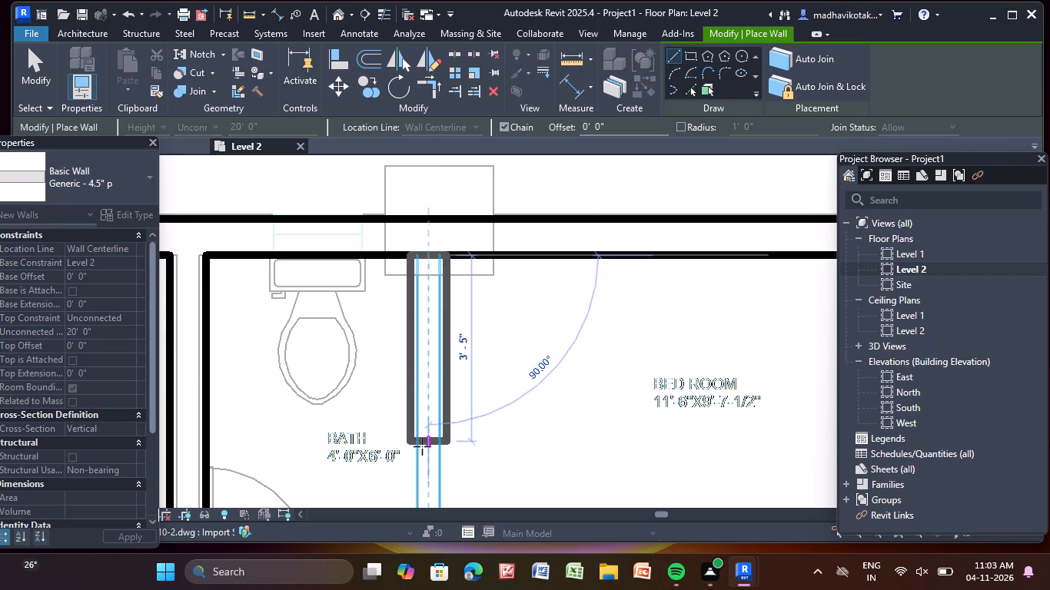
scroll(422, 448, down, 5)
middle_drag(418, 452, 413, 118)
scroll(437, 403, down, 4)
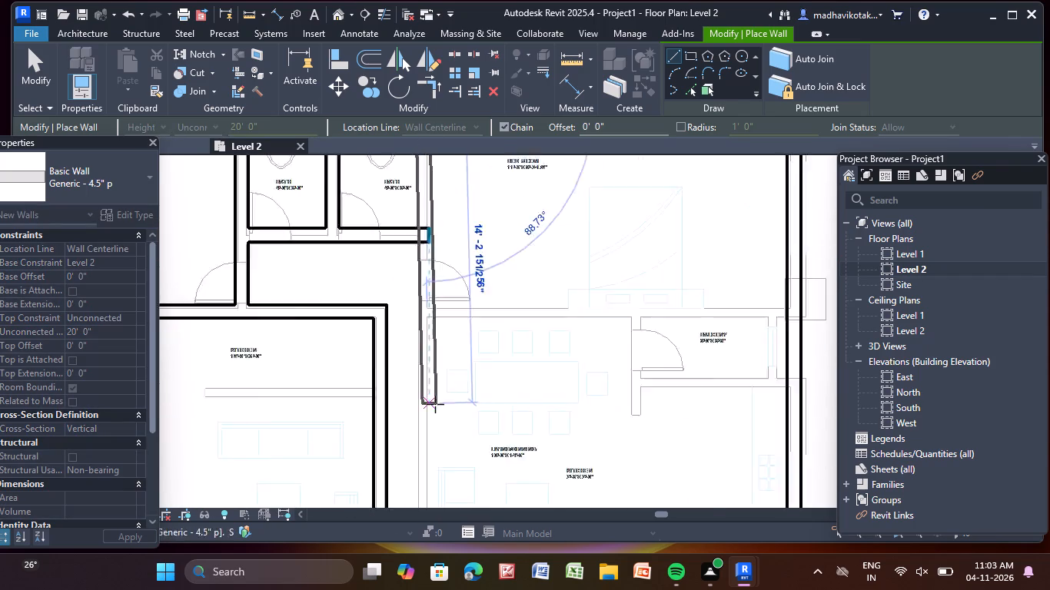
middle_drag(435, 404, 420, 129)
scroll(409, 293, up, 7)
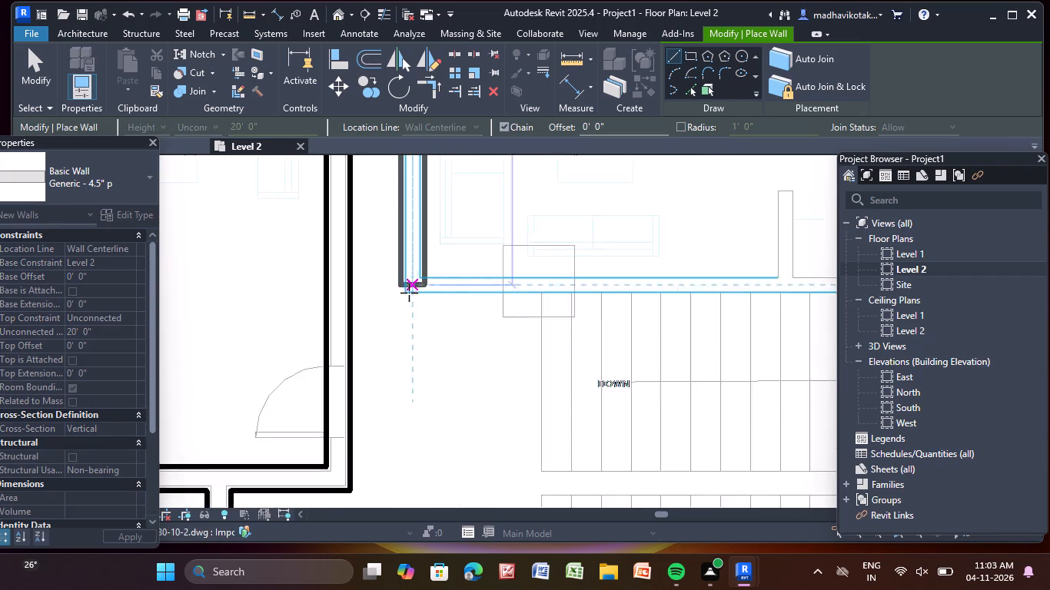
scroll(409, 293, up, 3)
click(414, 297)
key(Escape)
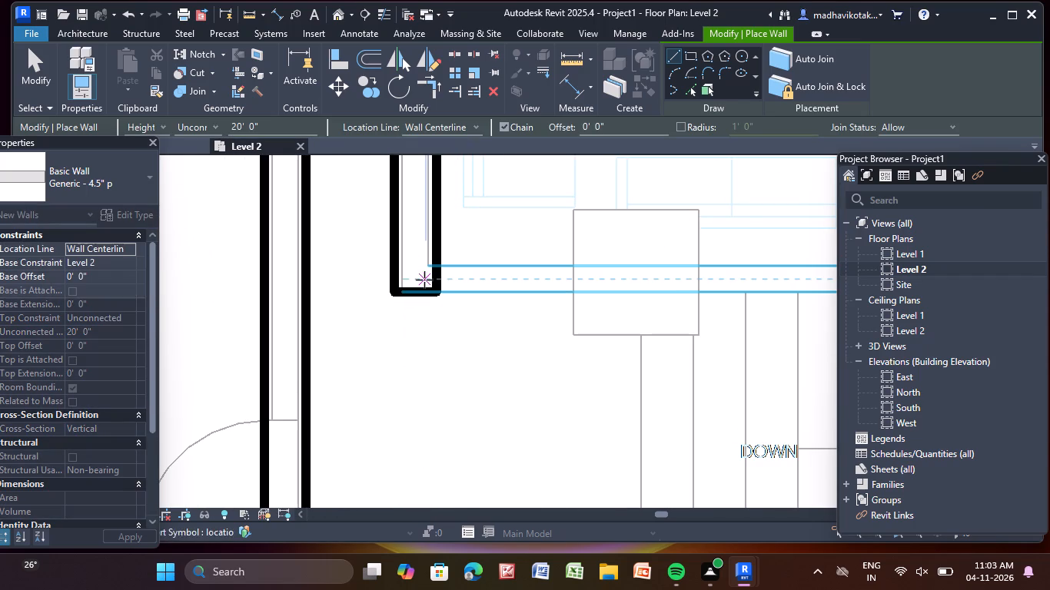
Draw the staircase's north wall as a 4.5" partition from the long north-south partition to the east exterior wall.
click(440, 277)
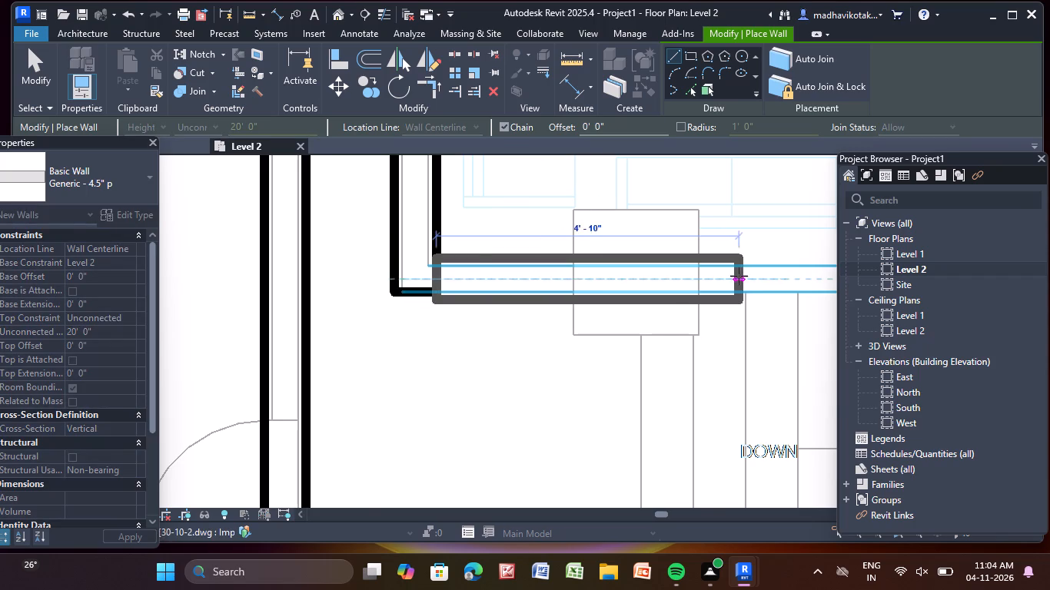
scroll(739, 276, down, 5)
middle_drag(739, 276, 339, 341)
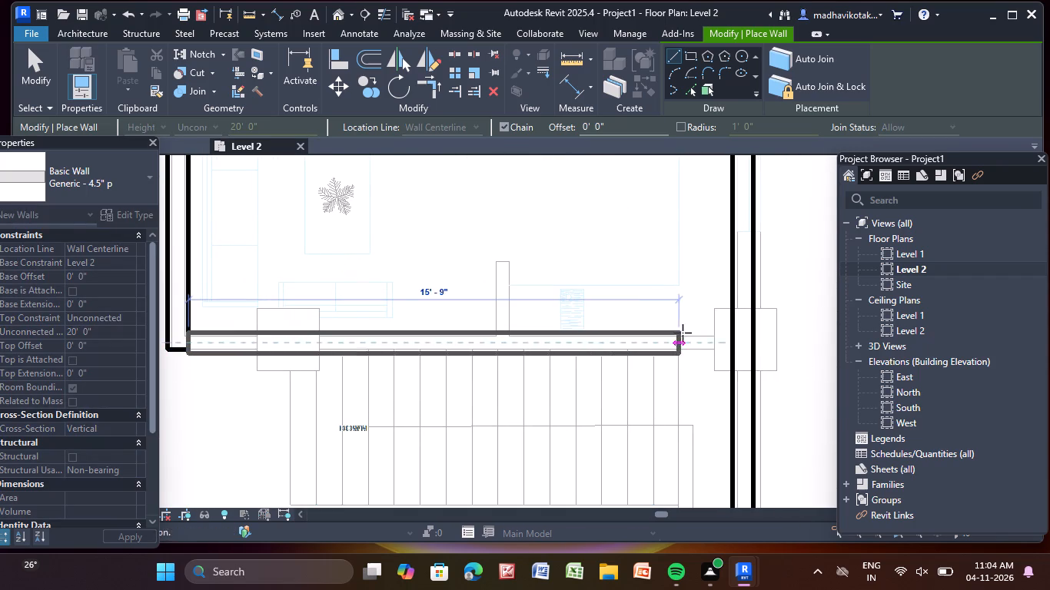
click(733, 338)
key(Escape)
Draw a 4.5" stub wall about 2'-3" long running north from the staircase's north wall beside the 7'-6" x 7'-0" kitchen.
scroll(630, 269, down, 5)
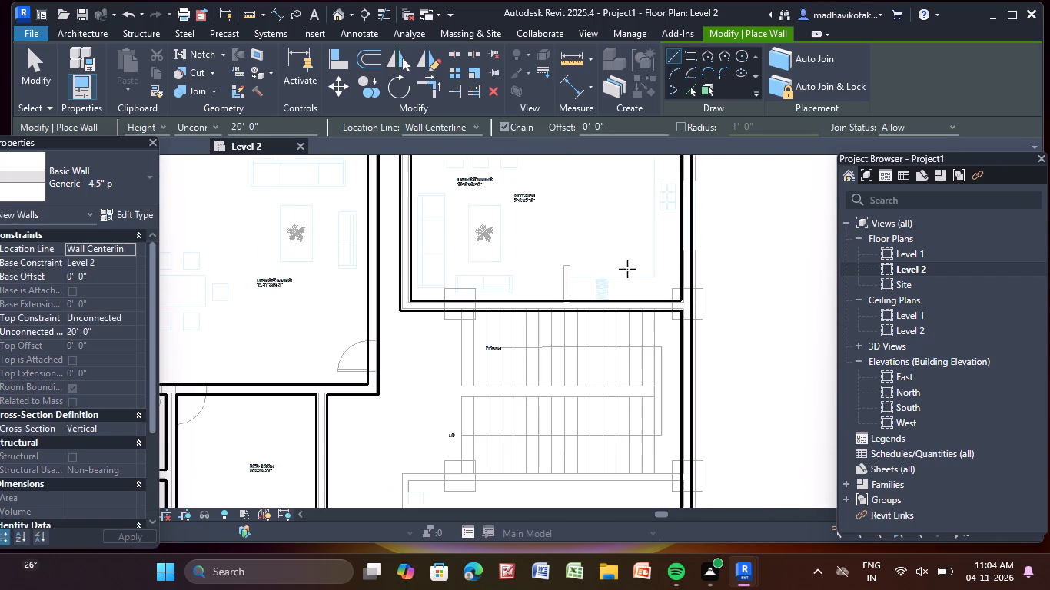
scroll(503, 310, up, 3)
scroll(590, 290, up, 6)
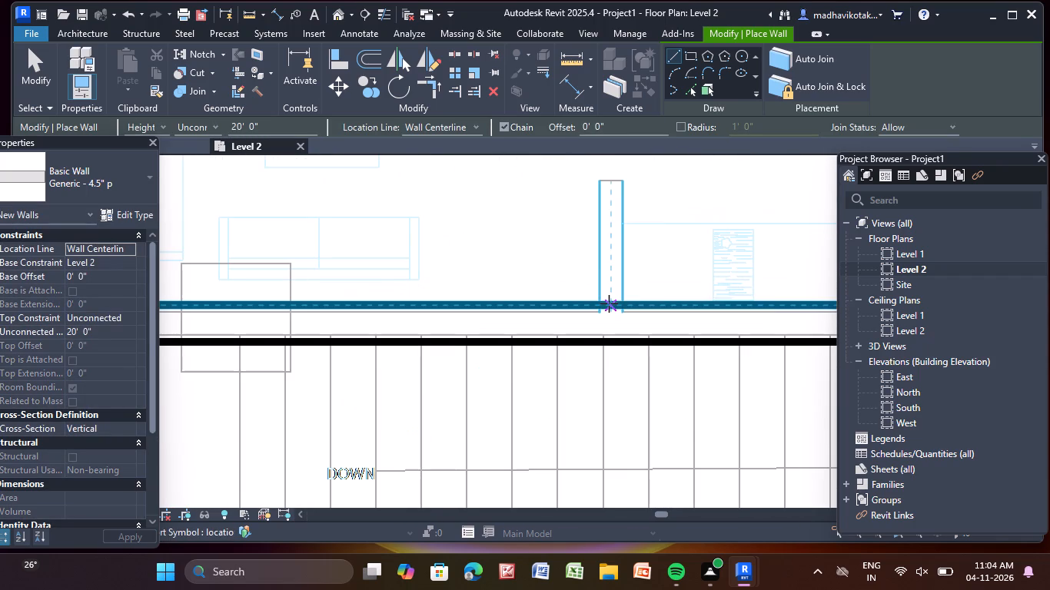
click(610, 304)
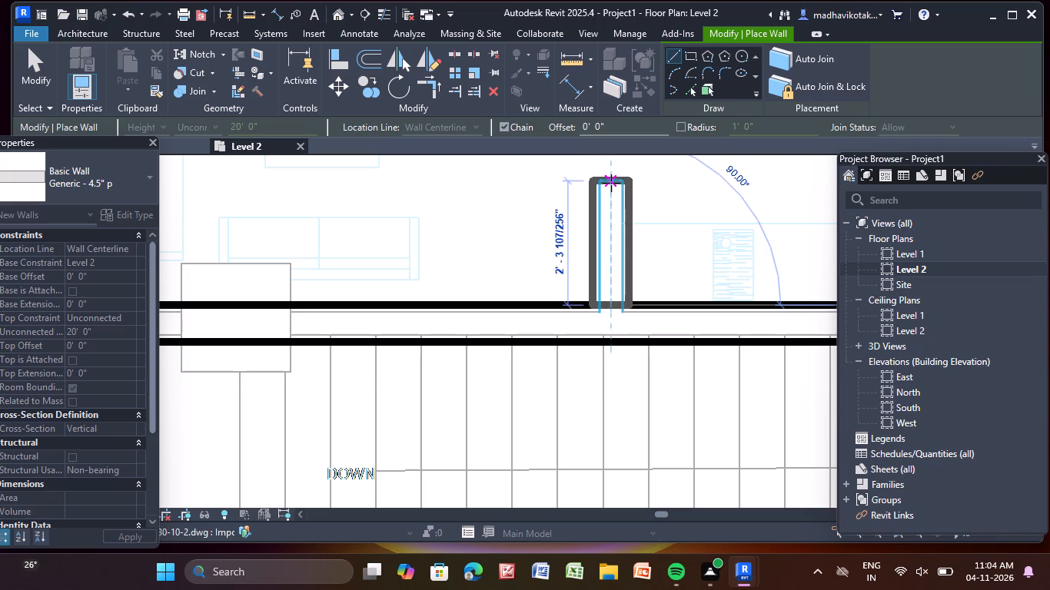
click(611, 183)
key(Escape)
key(Escape)
Draw a 4.5" partition along the south side of the northeast bedroom, from the long north-south partition to the east exterior wall.
scroll(501, 174, down, 11)
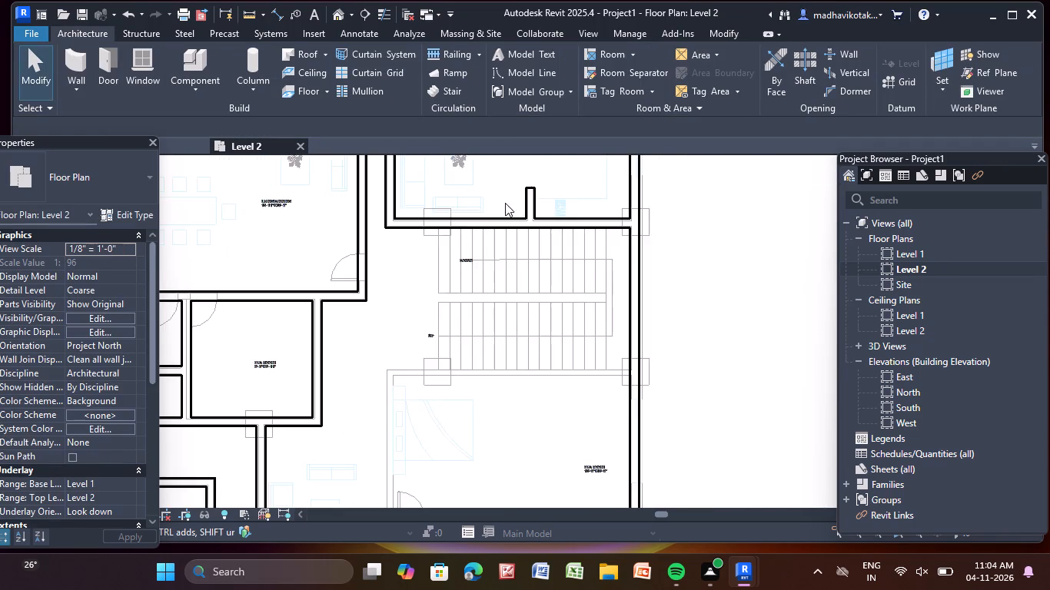
middle_drag(493, 196, 422, 363)
middle_drag(399, 237, 381, 367)
scroll(366, 353, up, 4)
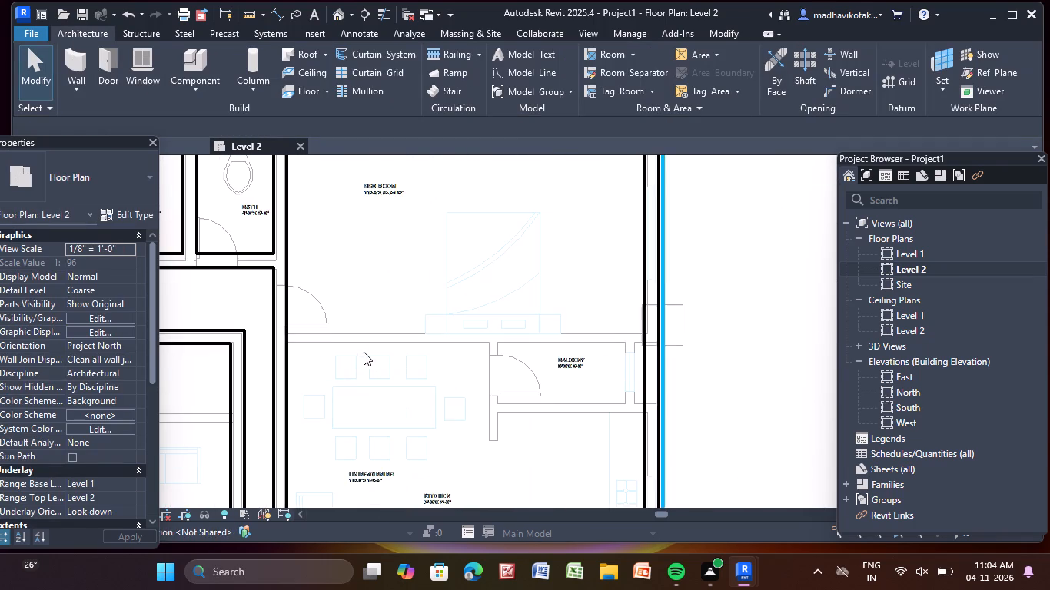
click(78, 62)
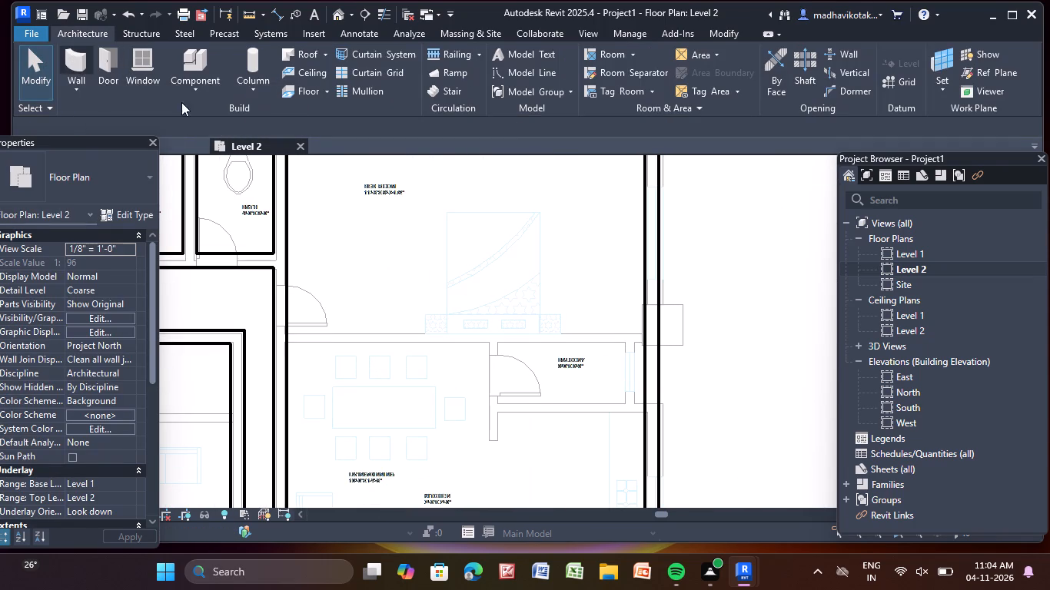
scroll(248, 334, up, 8)
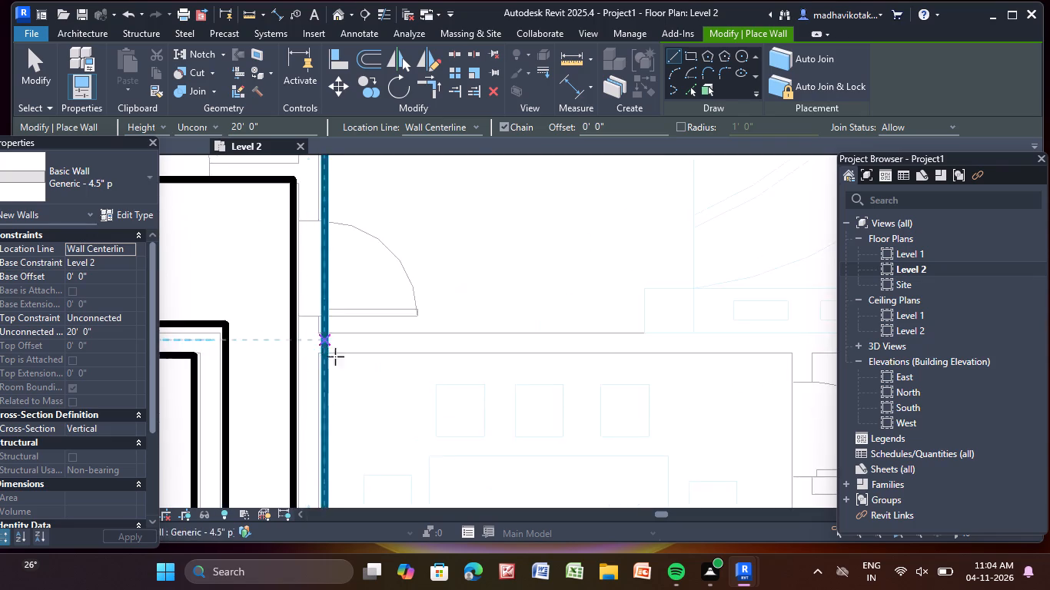
scroll(335, 356, up, 4)
click(290, 313)
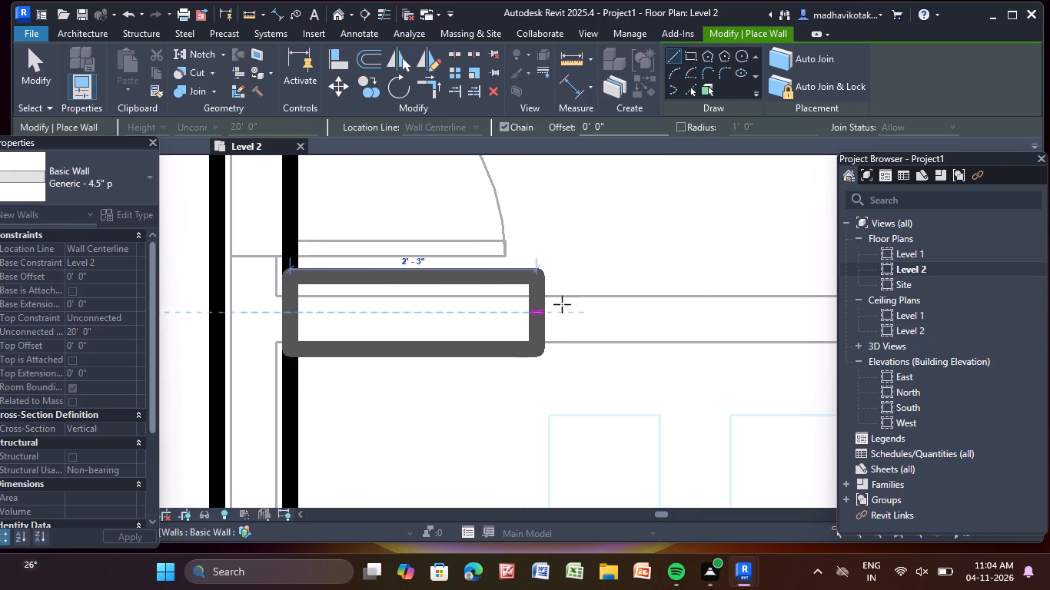
scroll(736, 311, down, 7)
middle_drag(735, 311, 163, 366)
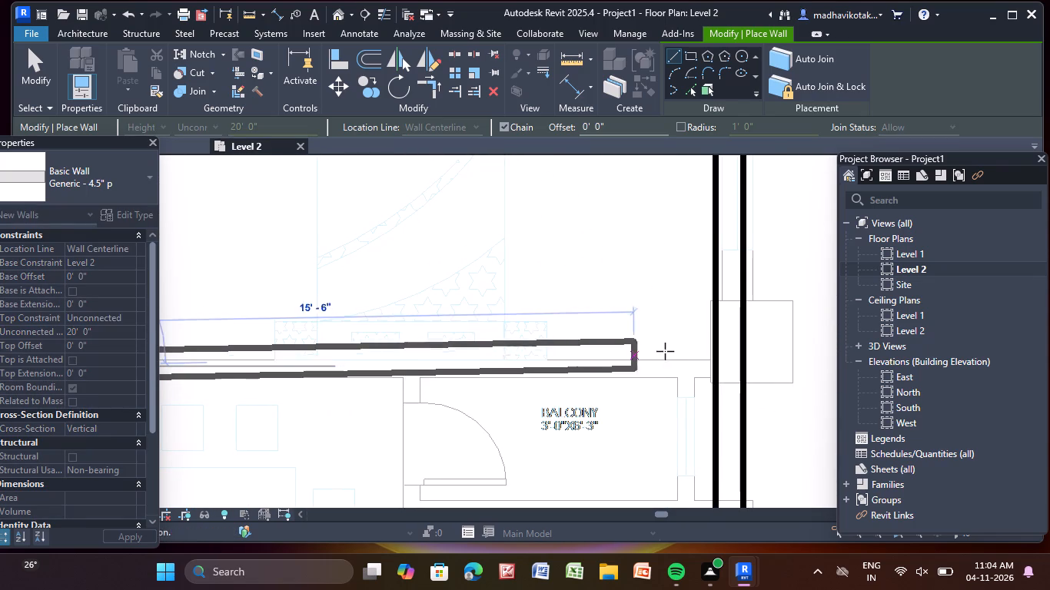
click(719, 359)
key(Escape)
Draw the balcony's west wall as a 4.5" partition about 4'-9" long, running south from the bedroom's south partition.
scroll(680, 381, down, 6)
middle_drag(671, 387, 639, 386)
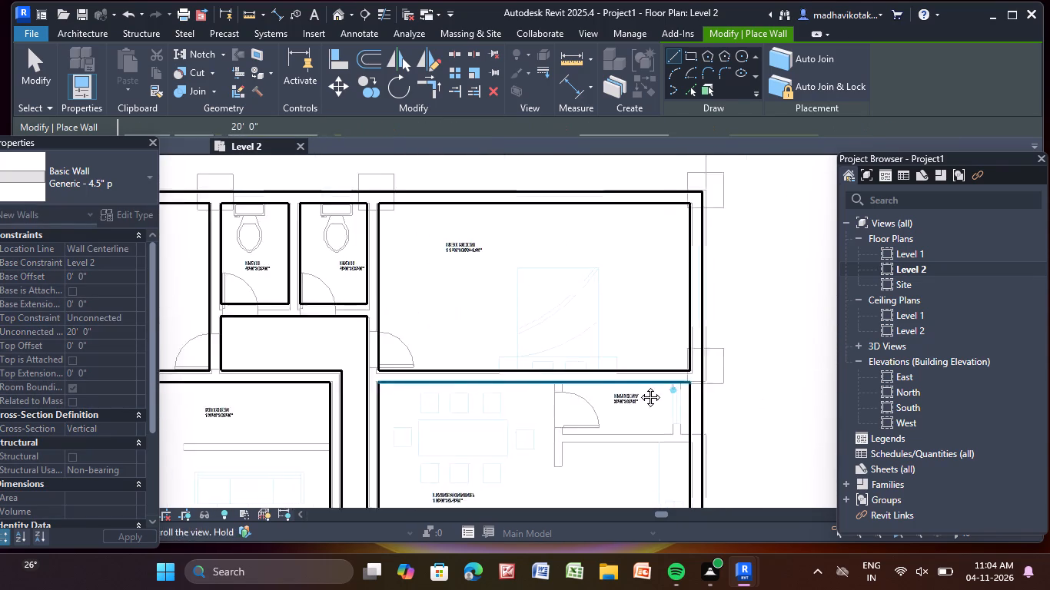
middle_drag(639, 386, 550, 266)
scroll(510, 335, up, 5)
scroll(387, 211, up, 3)
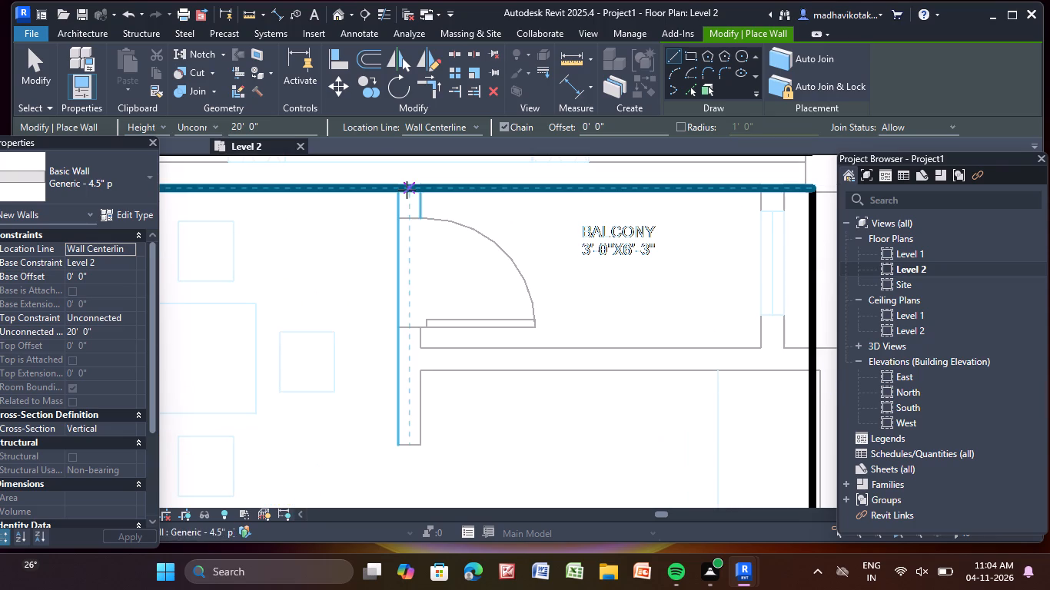
click(407, 186)
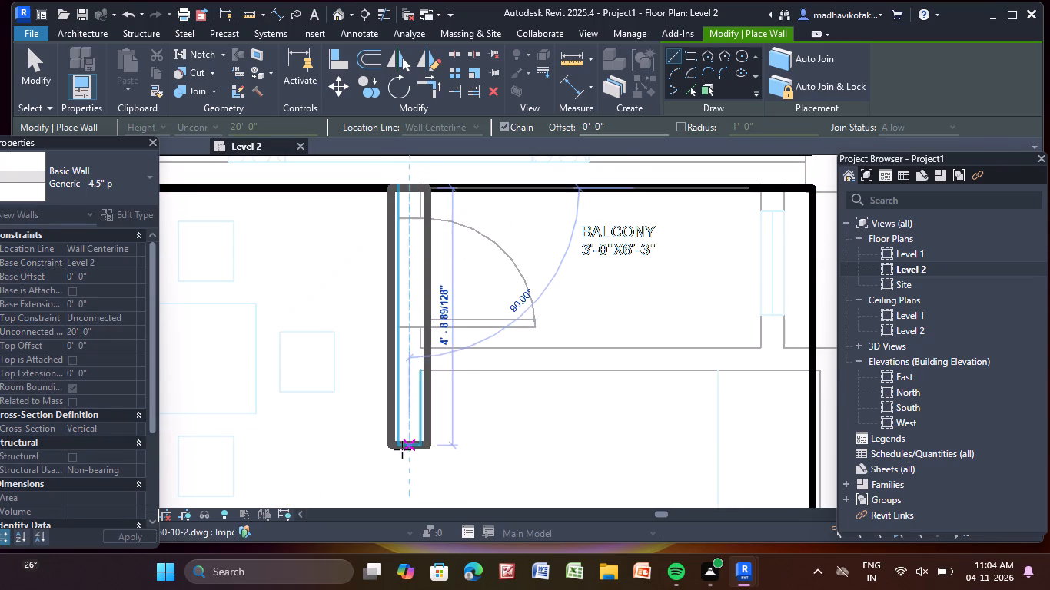
click(402, 449)
key(Escape)
Draw the balcony's south wall as a 4.5" partition from the balcony's west wall to the east exterior wall.
scroll(435, 358, down, 6)
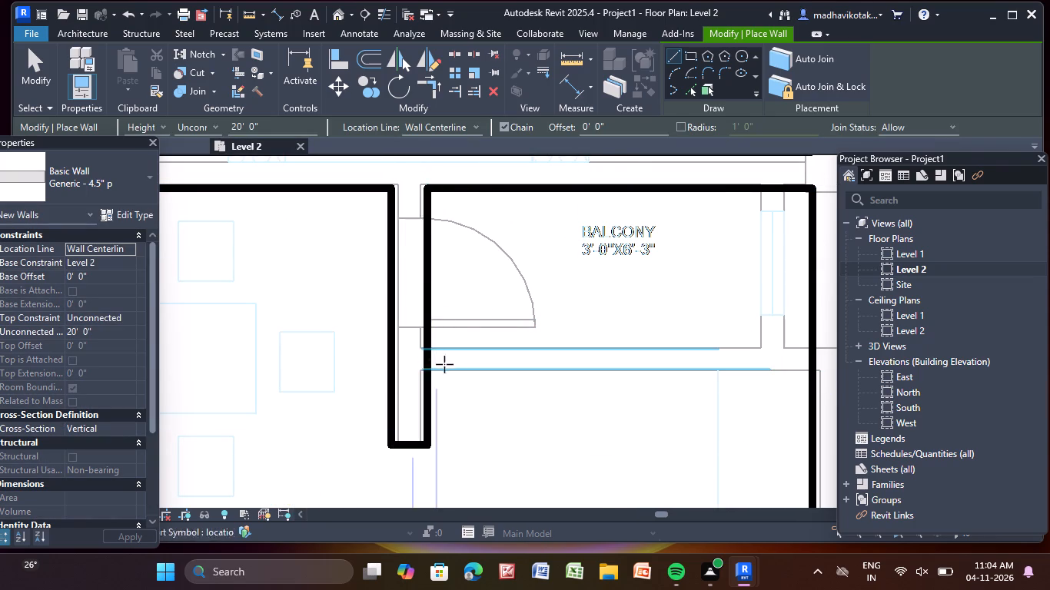
scroll(537, 344, down, 3)
middle_drag(533, 341, 486, 244)
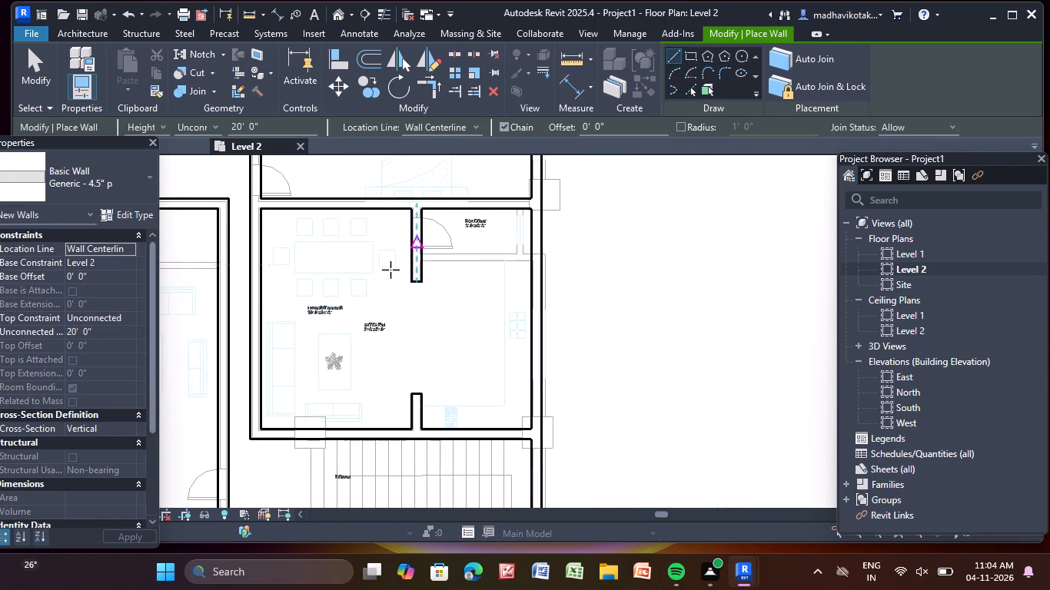
scroll(377, 286, up, 4)
scroll(447, 261, up, 5)
click(462, 211)
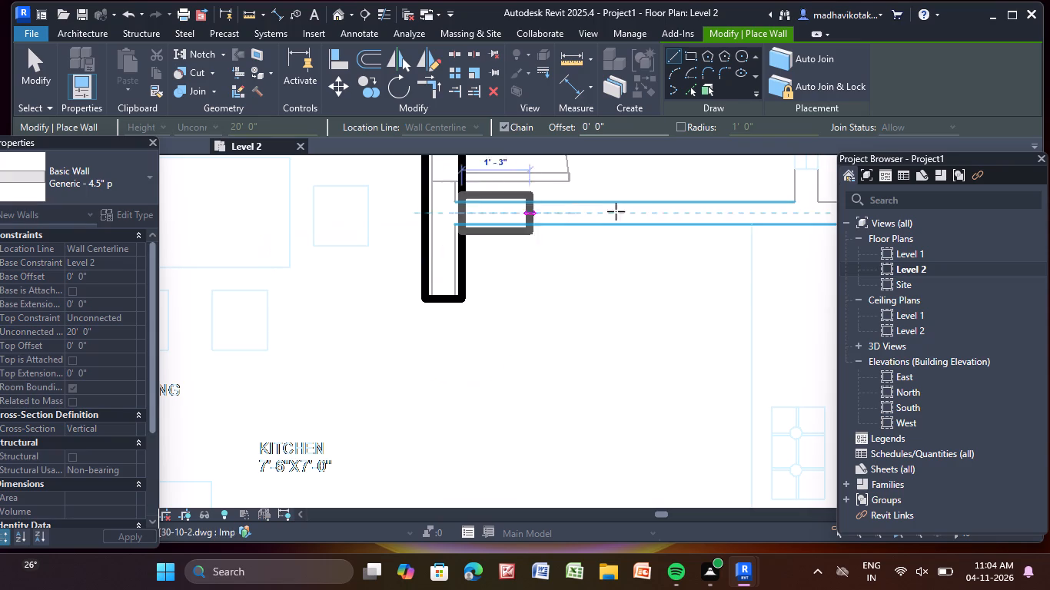
scroll(741, 206, down, 4)
middle_drag(741, 206, 445, 274)
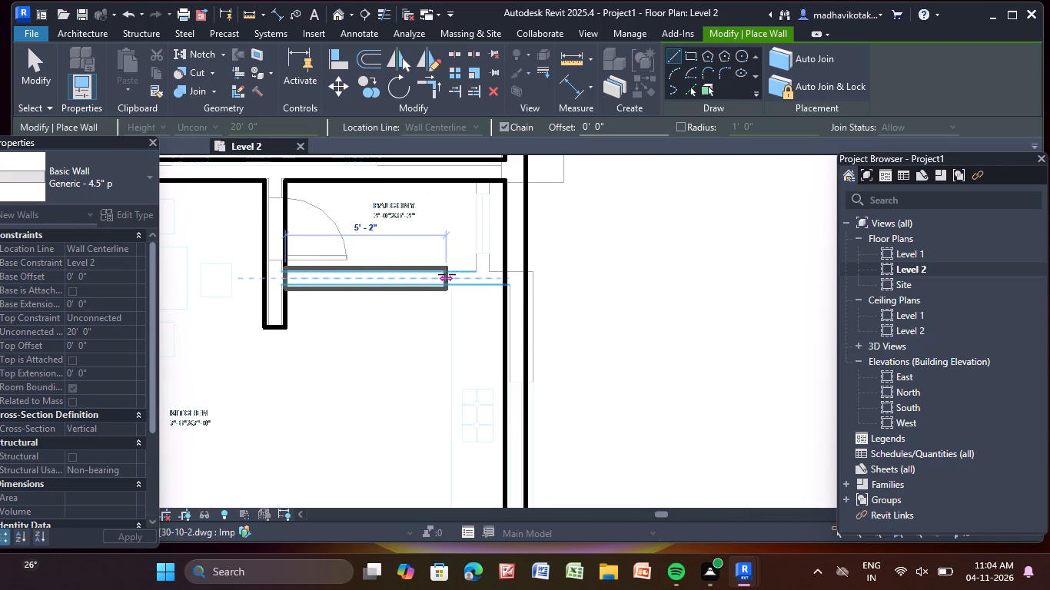
click(501, 274)
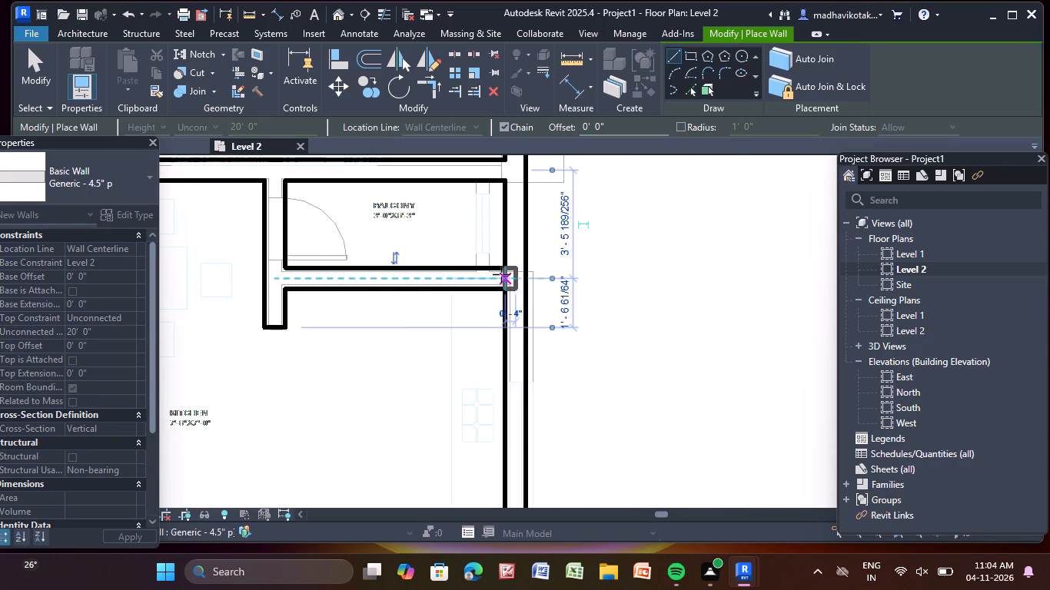
key(Escape)
Draw the staircase's south wall as a 4.5" partition about 18' long, running west from the east exterior wall to the bedroom's northwest corner.
scroll(403, 260, down, 6)
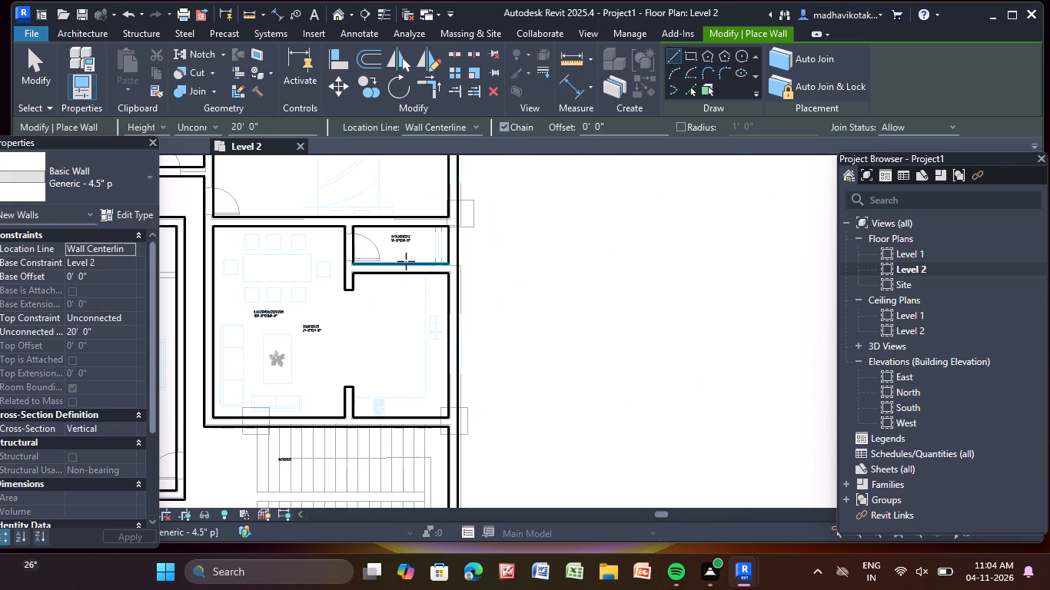
scroll(404, 288, down, 6)
middle_drag(397, 310, 549, 156)
scroll(485, 313, up, 7)
scroll(654, 234, up, 4)
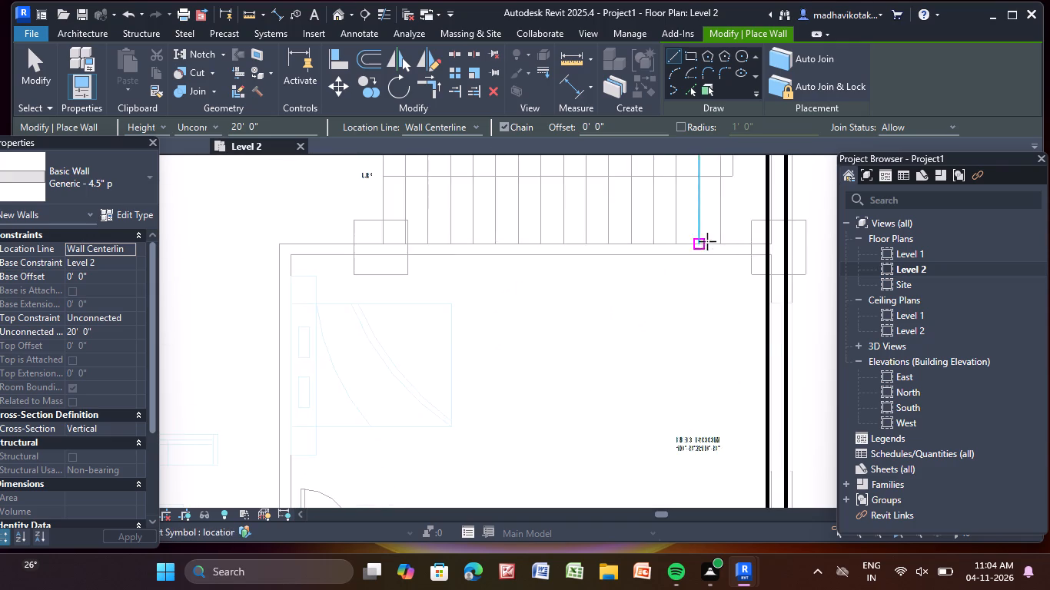
scroll(730, 242, up, 5)
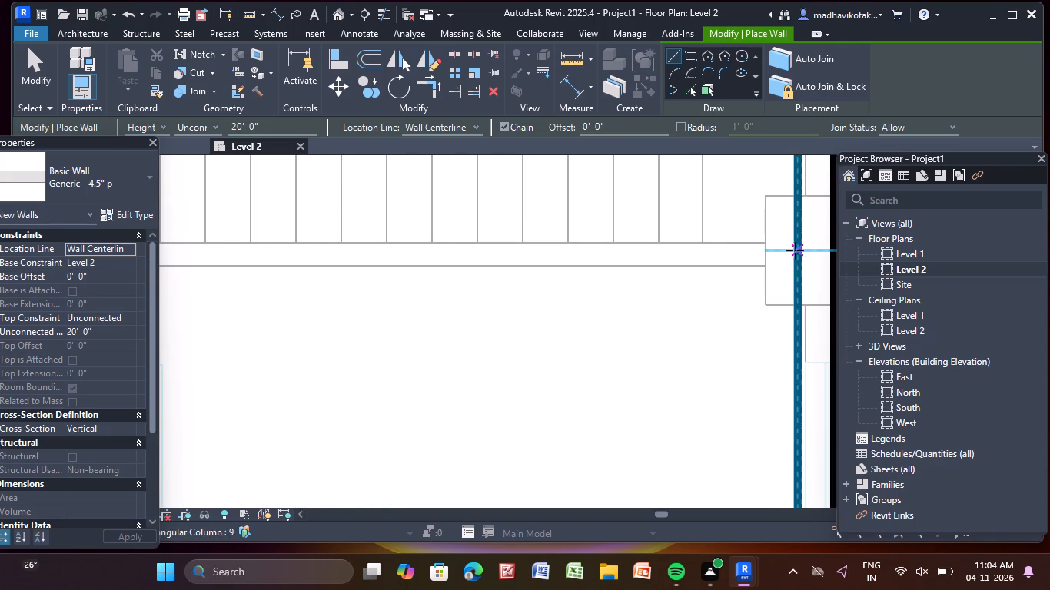
click(795, 250)
scroll(358, 244, down, 6)
middle_drag(358, 244, 451, 256)
scroll(213, 261, up, 4)
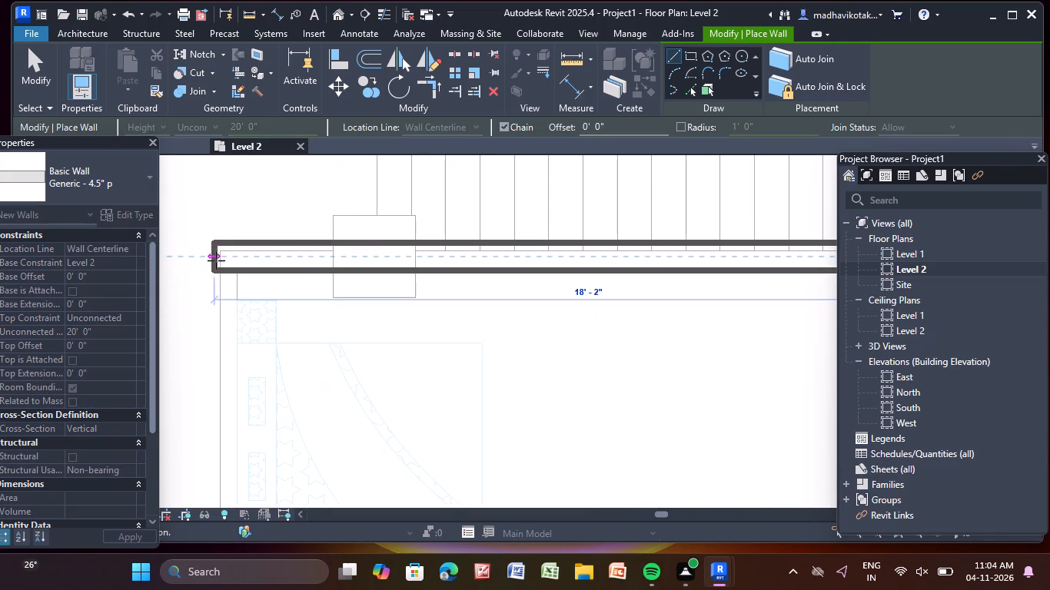
middle_drag(224, 264, 438, 274)
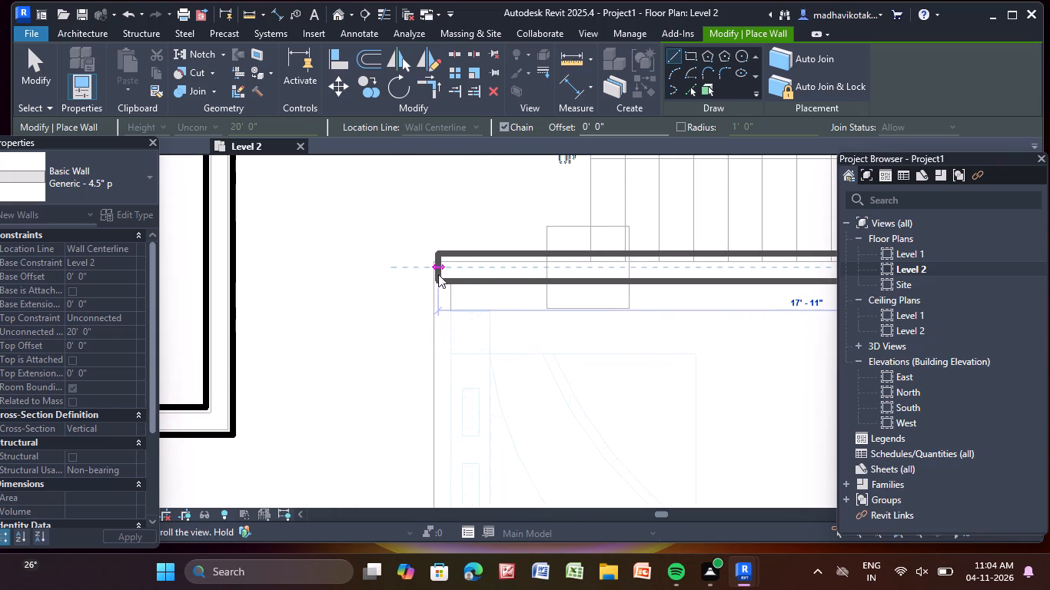
scroll(439, 274, up, 3)
click(429, 270)
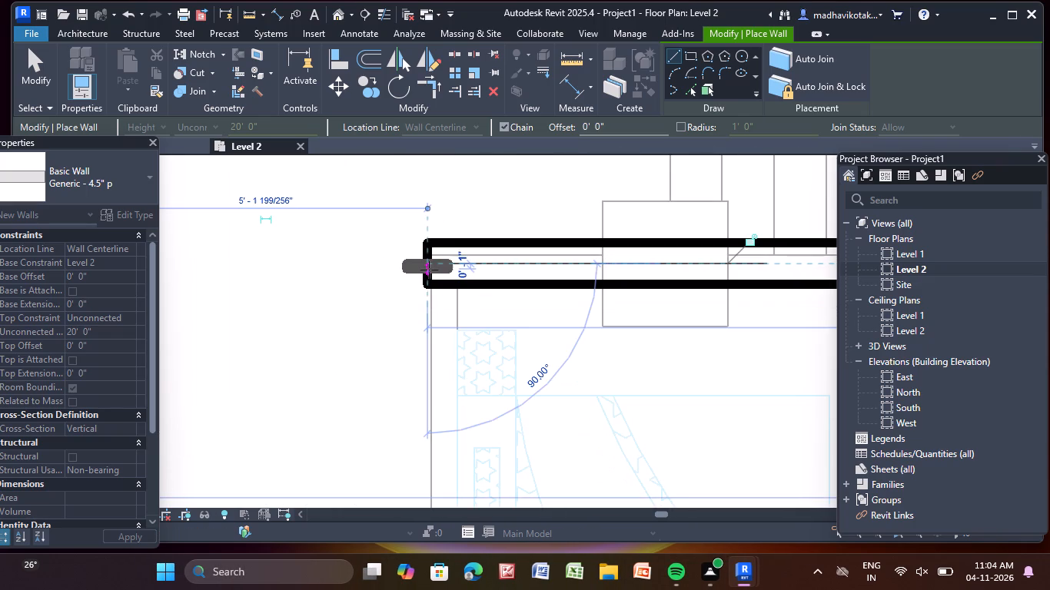
key(Escape)
Draw a 4.5" partition about 23' long along the west side of the southeast bedroom and kitchen, from the staircase's south wall to the south exterior wall.
click(447, 284)
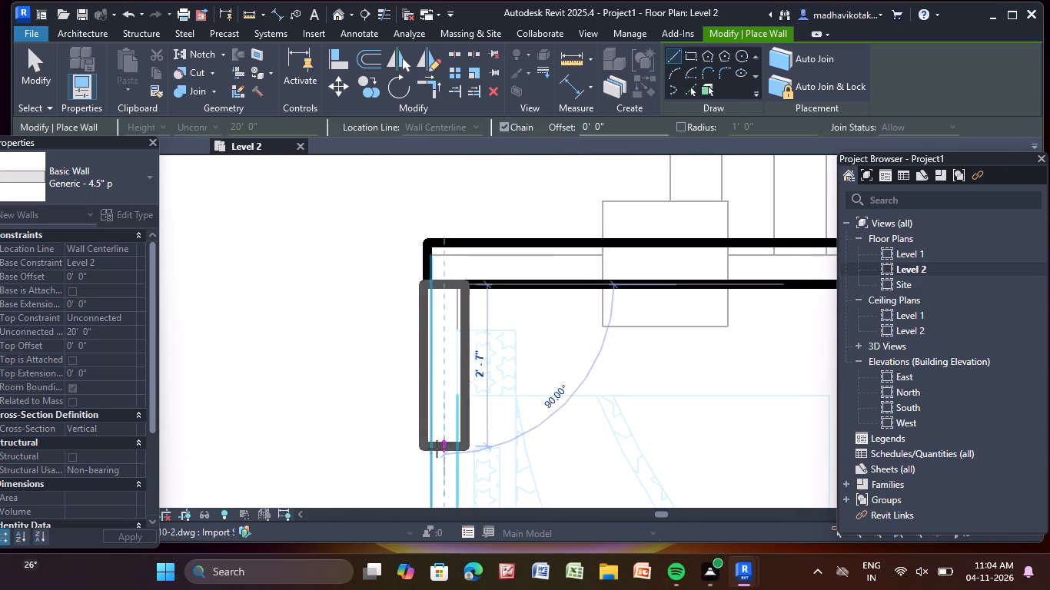
scroll(437, 449, down, 5)
middle_drag(437, 449, 349, 187)
scroll(353, 433, down, 3)
middle_drag(353, 434, 324, 222)
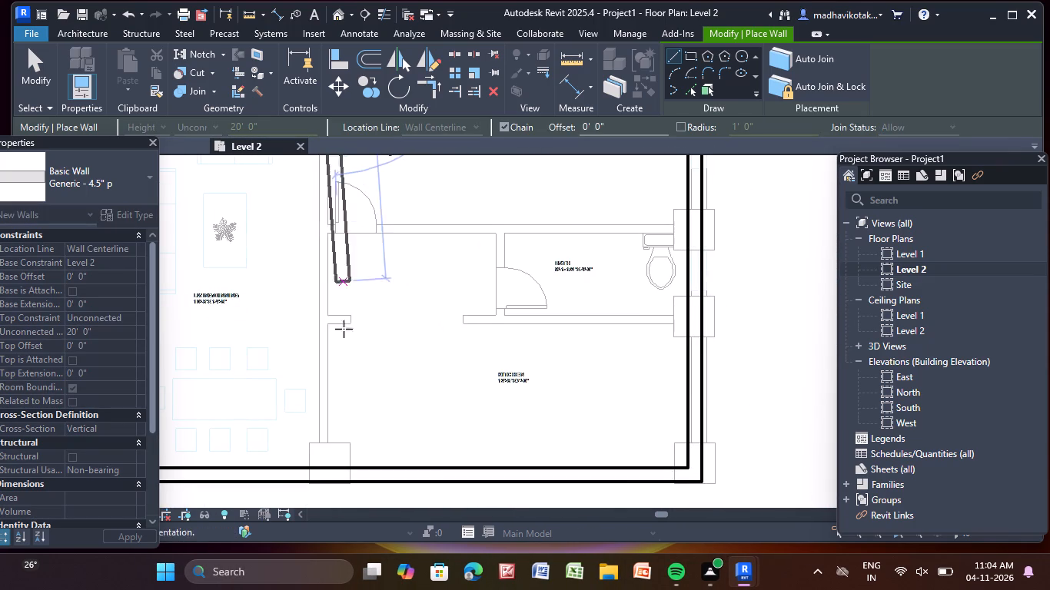
scroll(327, 468, up, 3)
click(327, 468)
key(Escape)
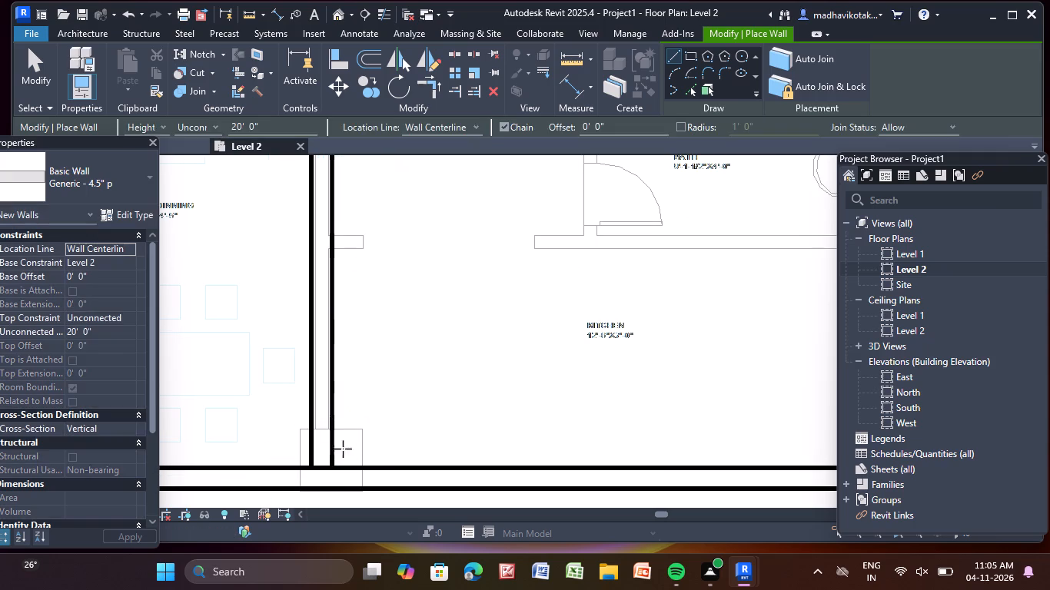
Adjust the south end of the partition west of the kitchen so it joins the south exterior wall.
key(Escape)
click(333, 449)
scroll(308, 476, up, 9)
middle_drag(321, 465, 311, 416)
middle_drag(308, 399, 291, 355)
scroll(291, 356, up, 3)
drag(348, 366, 351, 388)
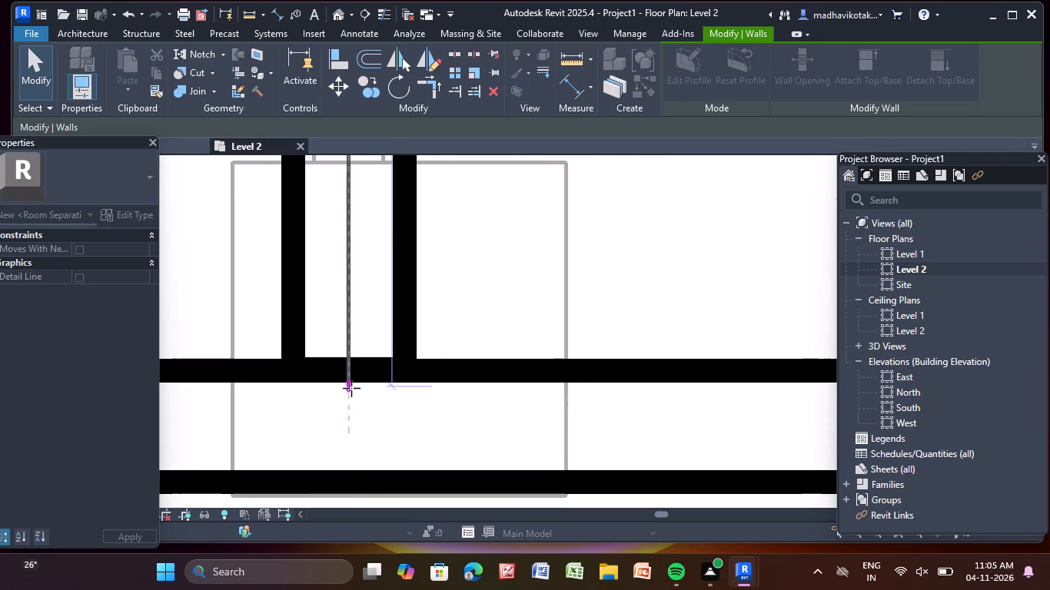
drag(351, 388, 351, 389)
key(Escape)
scroll(313, 355, up, 1)
scroll(313, 355, down, 8)
key(Escape)
key(Escape)
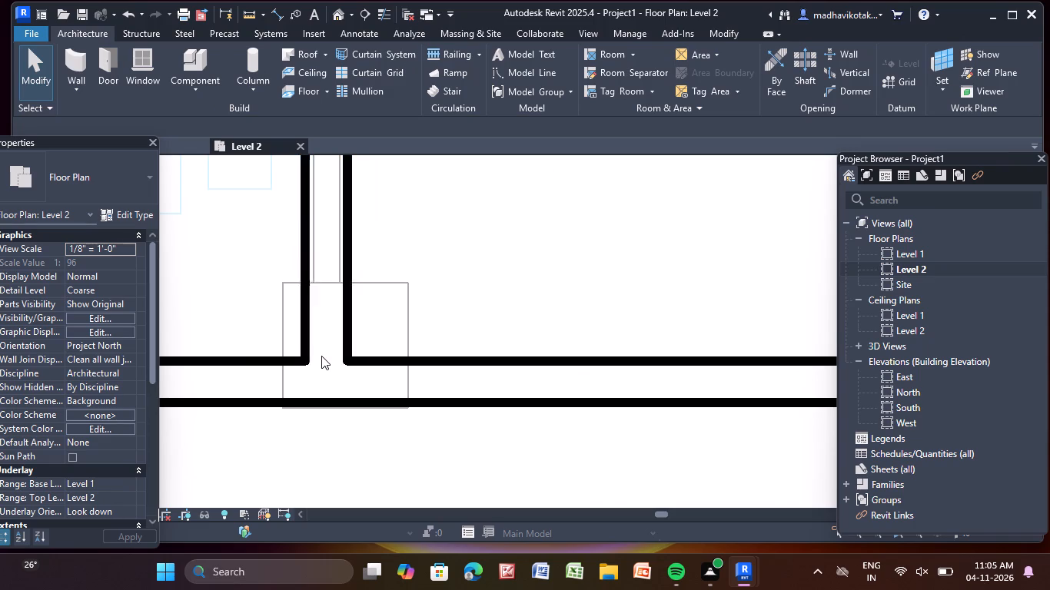
key(Escape)
Draw the southeast bedroom's south wall as a 4.5" partition from the partition on its west side to the east exterior wall.
scroll(316, 350, down, 14)
middle_drag(372, 294, 371, 396)
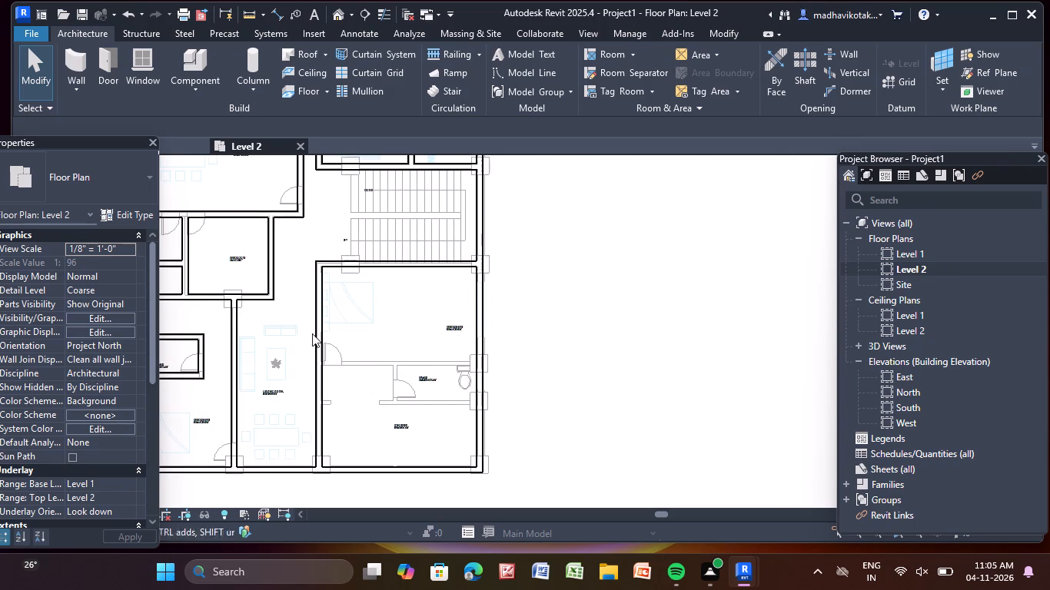
click(74, 51)
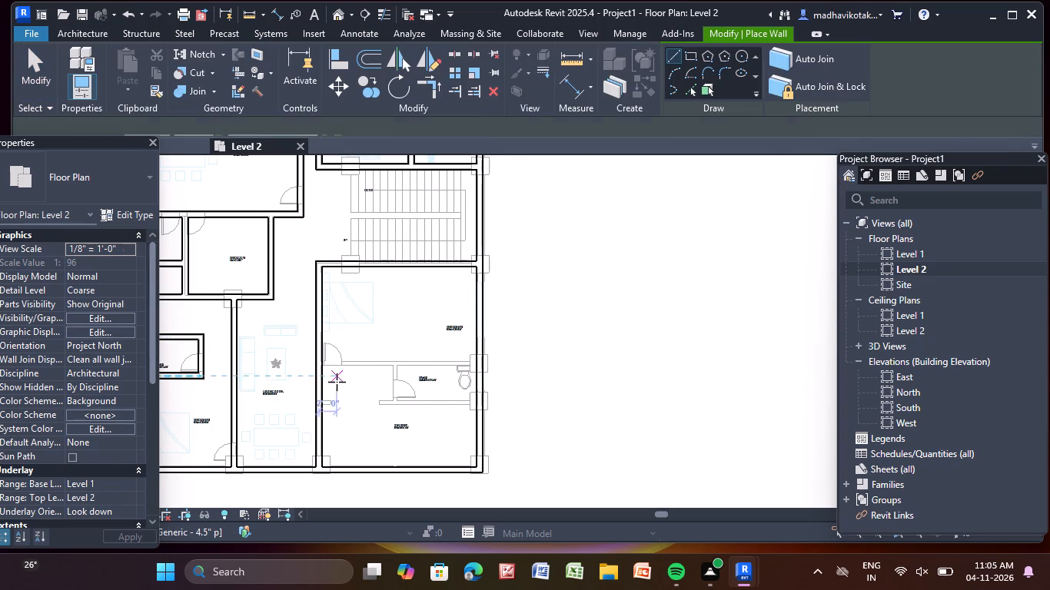
scroll(318, 363, up, 16)
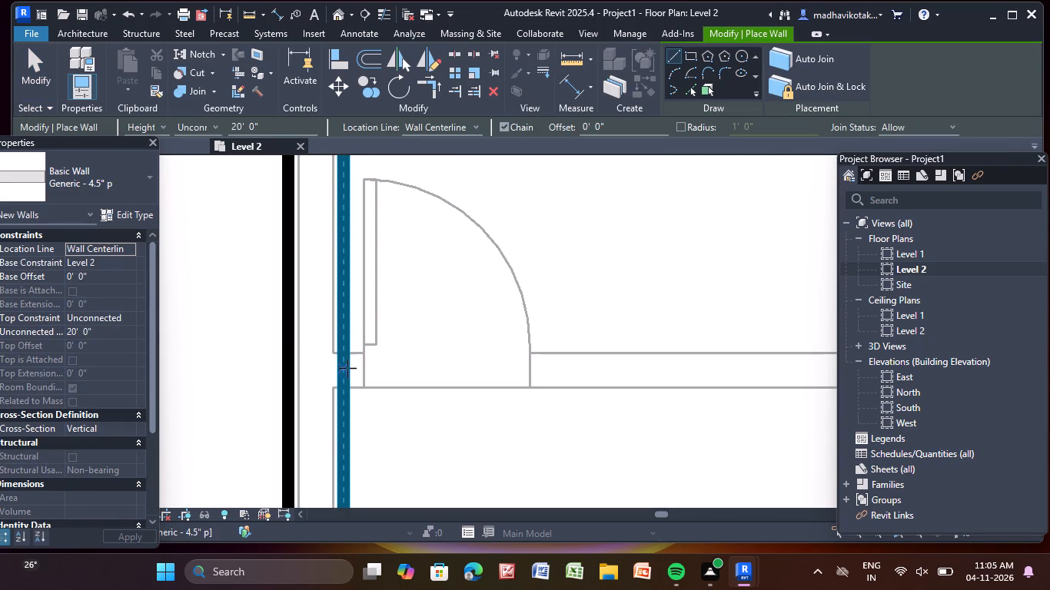
click(347, 368)
scroll(712, 360, down, 6)
middle_drag(712, 360, 114, 340)
click(583, 337)
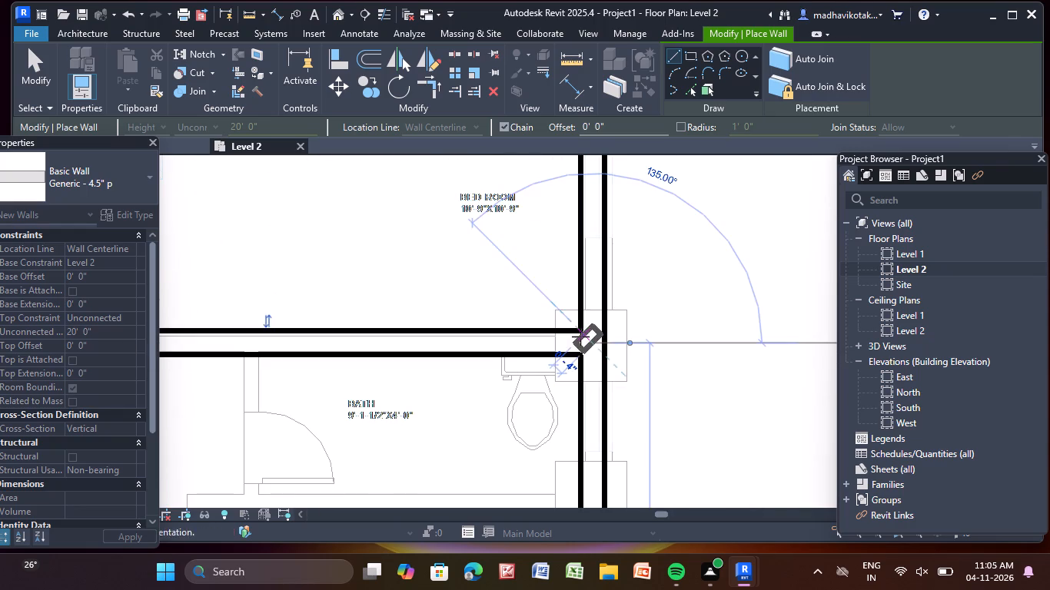
key(Escape)
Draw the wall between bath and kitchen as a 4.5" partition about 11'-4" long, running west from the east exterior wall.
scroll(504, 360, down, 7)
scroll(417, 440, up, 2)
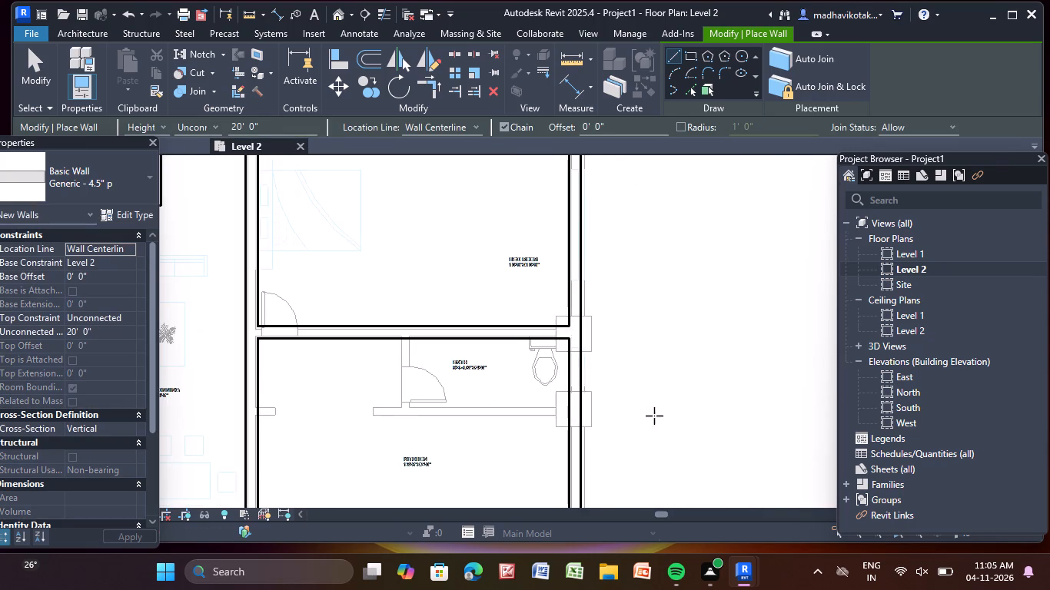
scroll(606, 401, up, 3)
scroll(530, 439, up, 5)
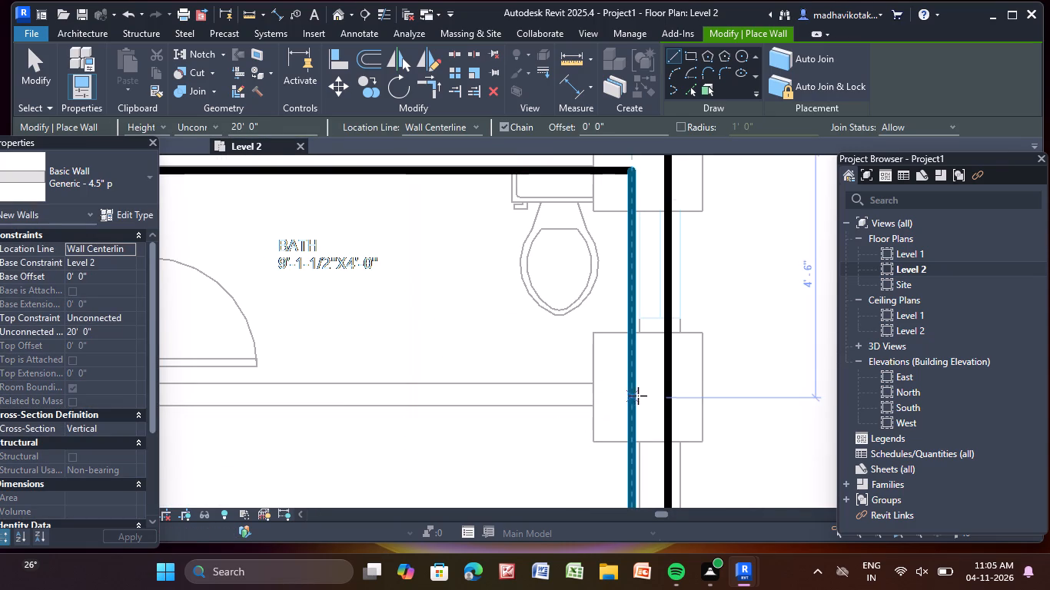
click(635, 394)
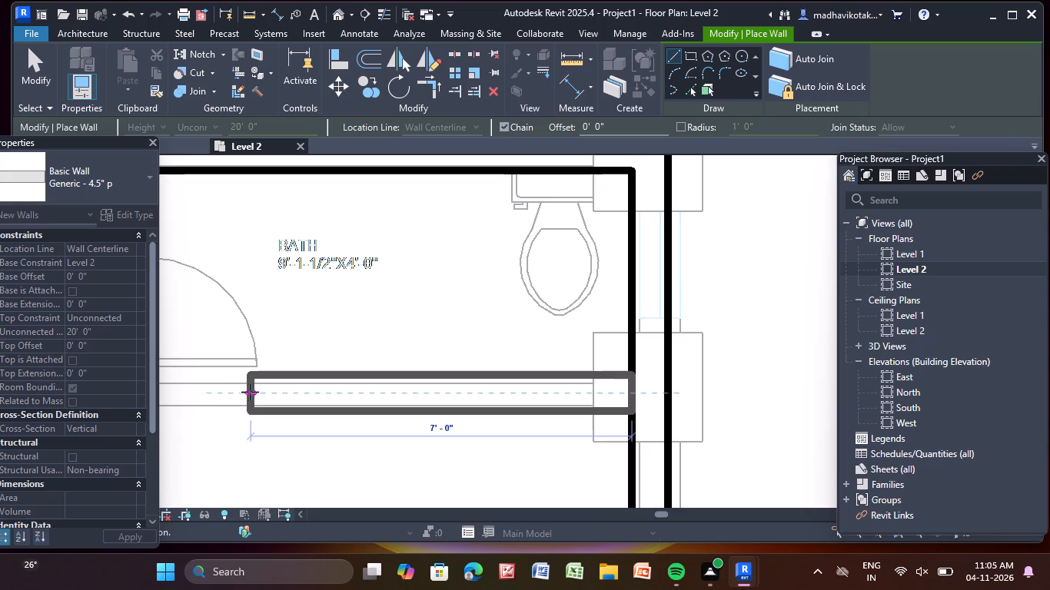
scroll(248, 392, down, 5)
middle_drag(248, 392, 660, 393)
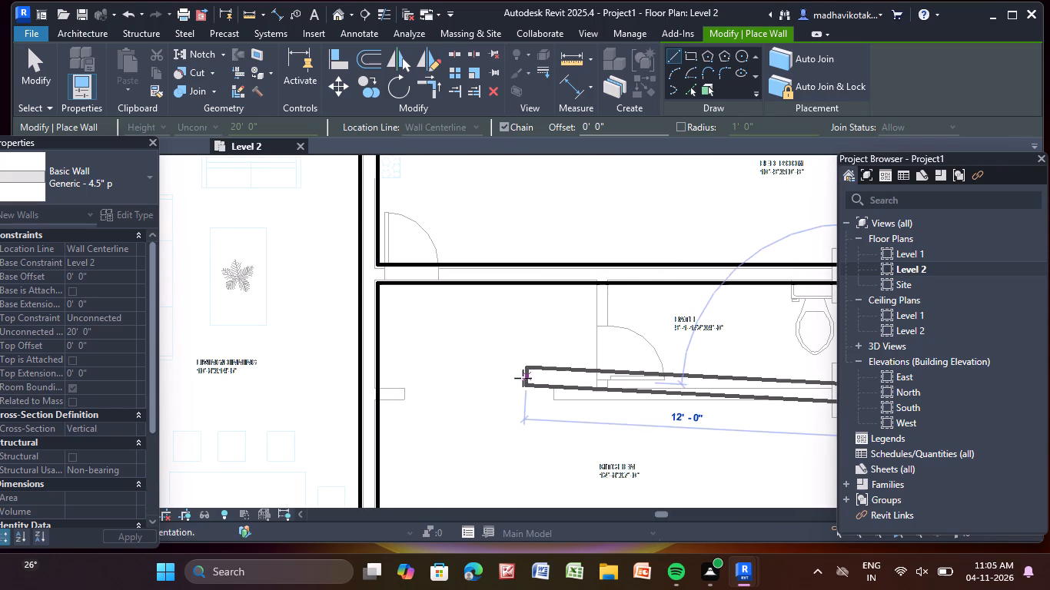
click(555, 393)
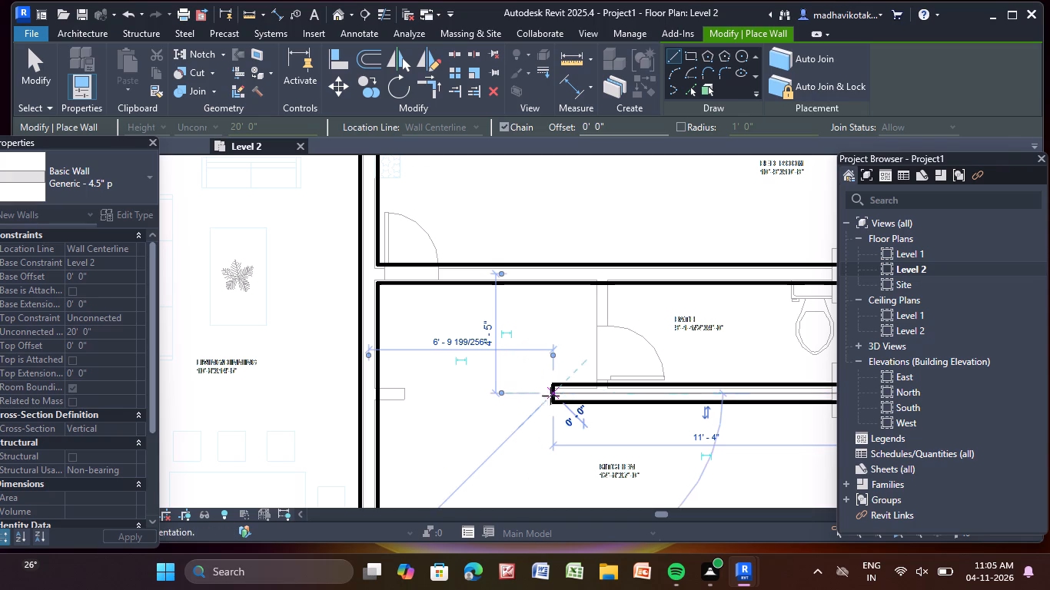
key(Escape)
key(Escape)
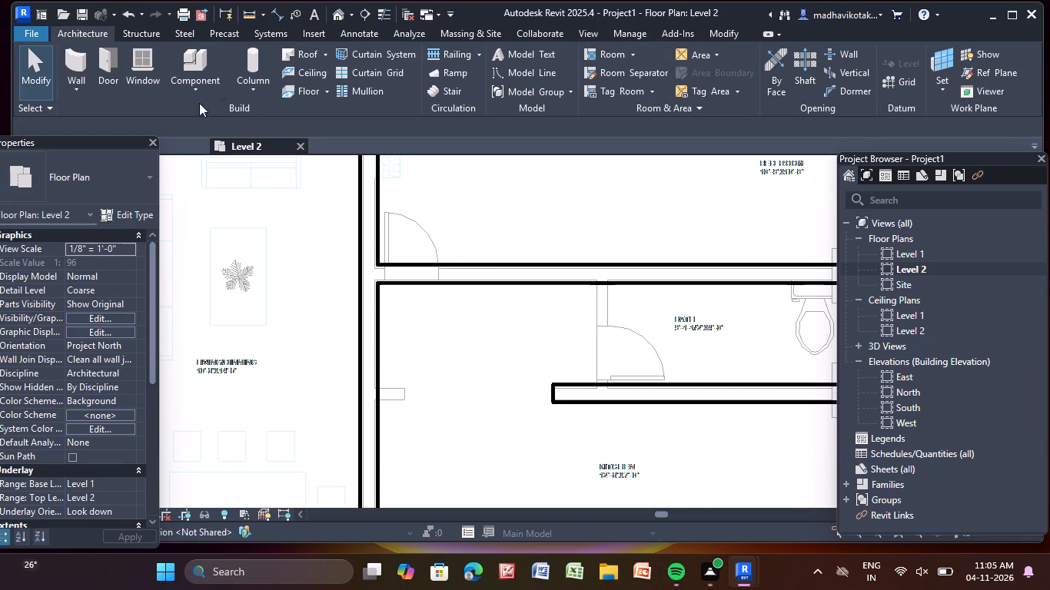
Draw the bath's west wall as a 4.5" partition about 3'-9" long, from the bedroom's south wall to the bath's south wall.
click(70, 53)
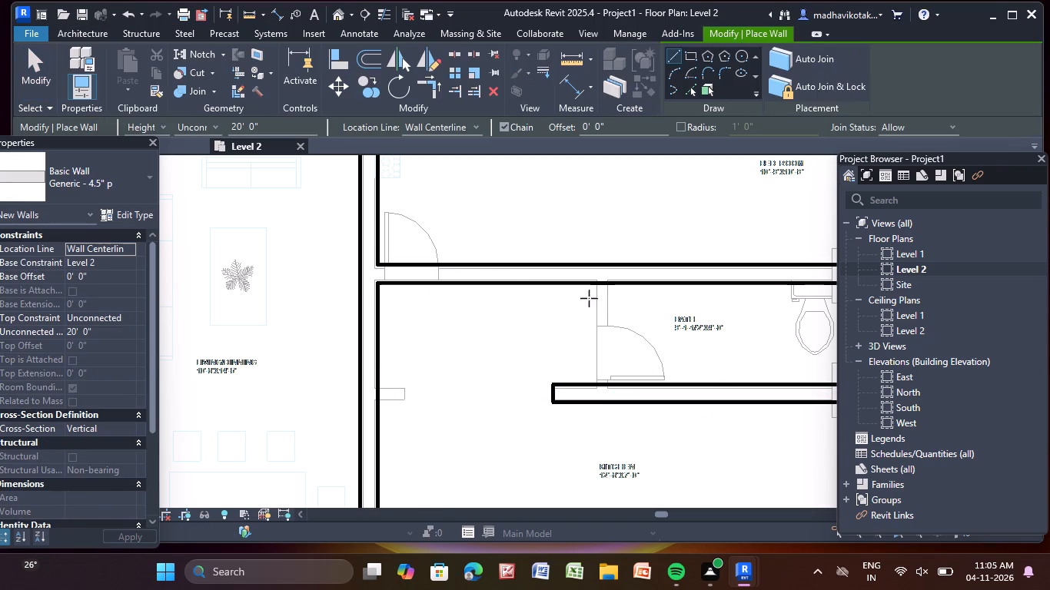
click(605, 282)
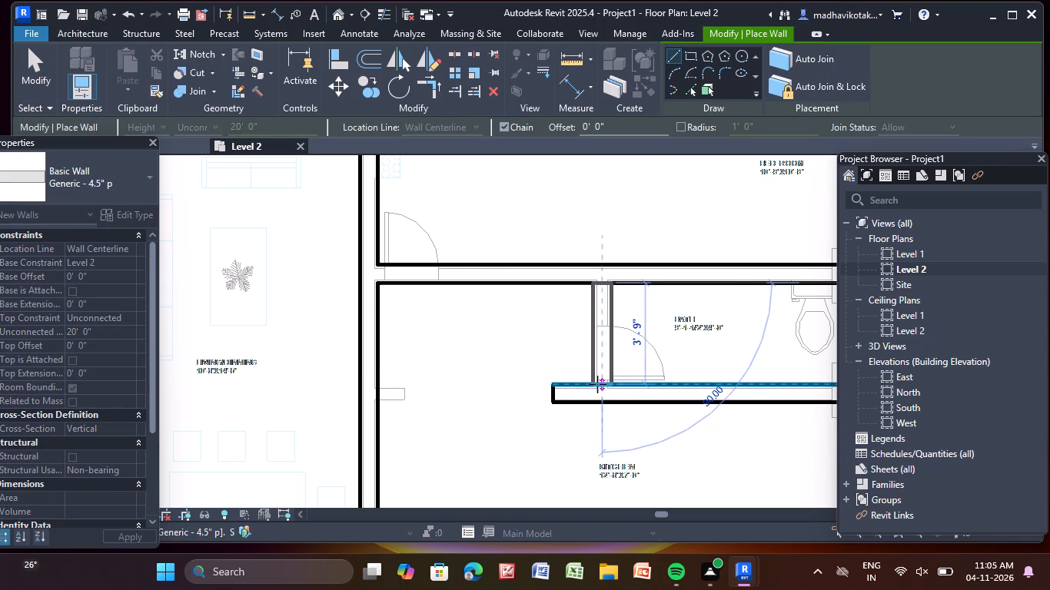
click(603, 383)
key(Escape)
key(Escape)
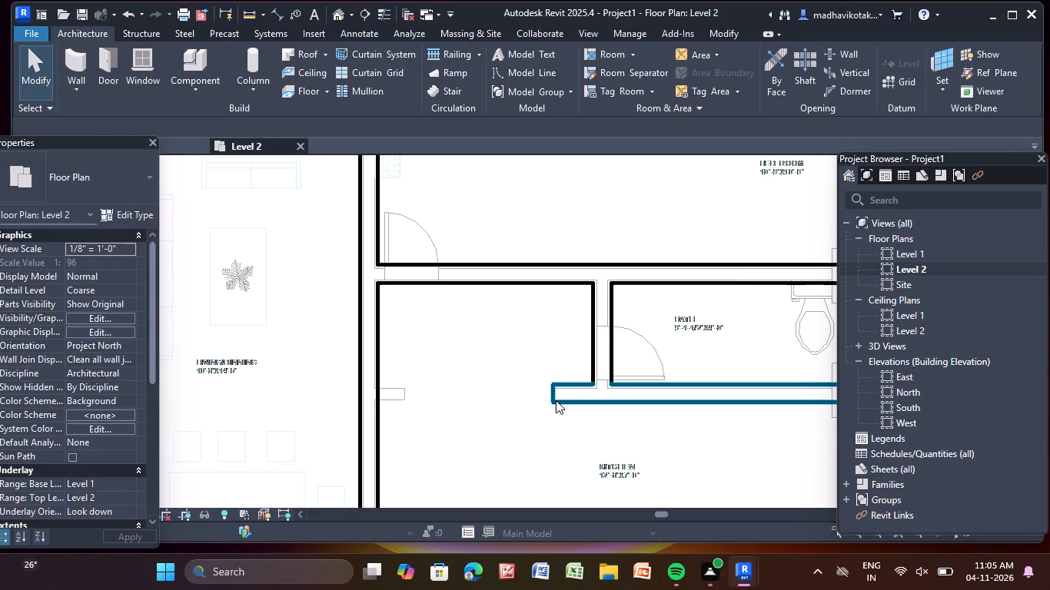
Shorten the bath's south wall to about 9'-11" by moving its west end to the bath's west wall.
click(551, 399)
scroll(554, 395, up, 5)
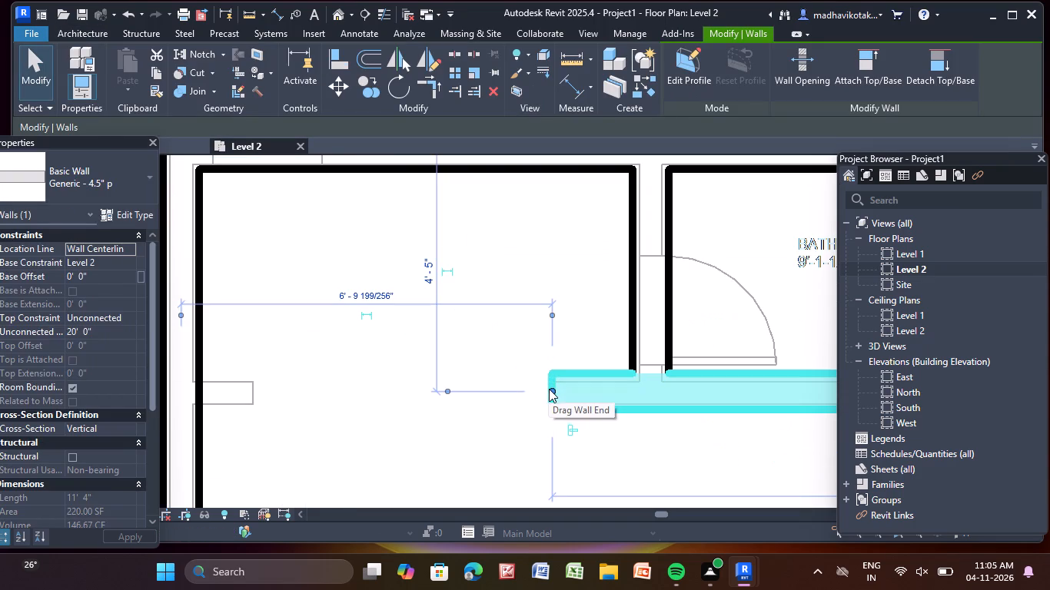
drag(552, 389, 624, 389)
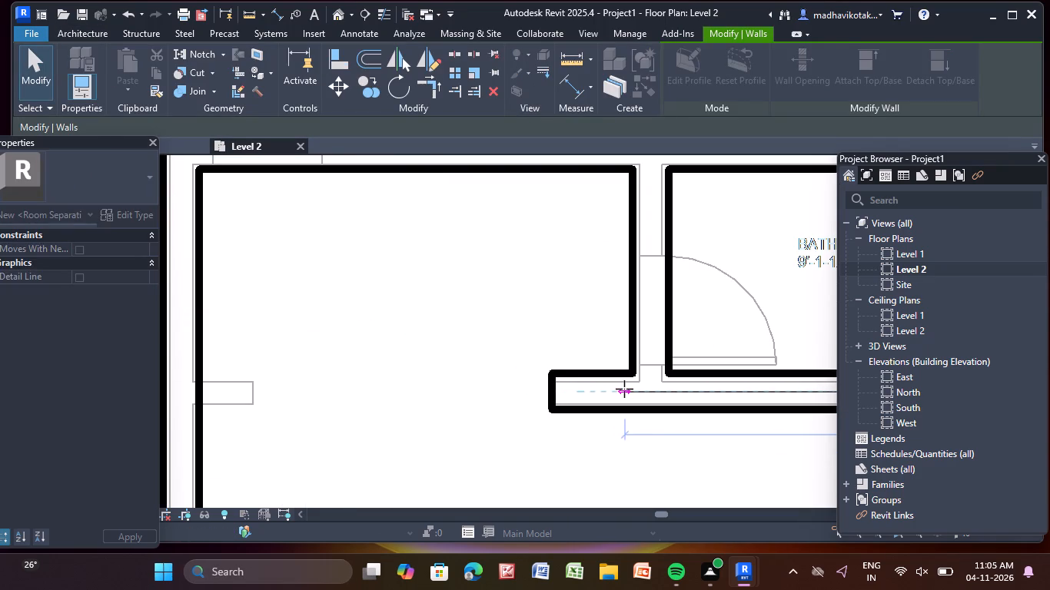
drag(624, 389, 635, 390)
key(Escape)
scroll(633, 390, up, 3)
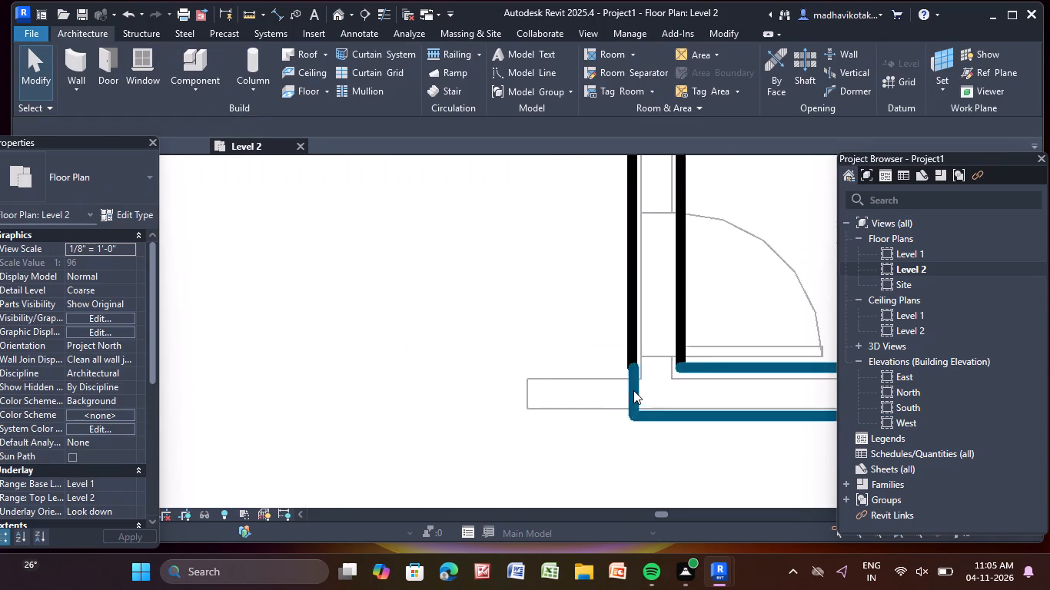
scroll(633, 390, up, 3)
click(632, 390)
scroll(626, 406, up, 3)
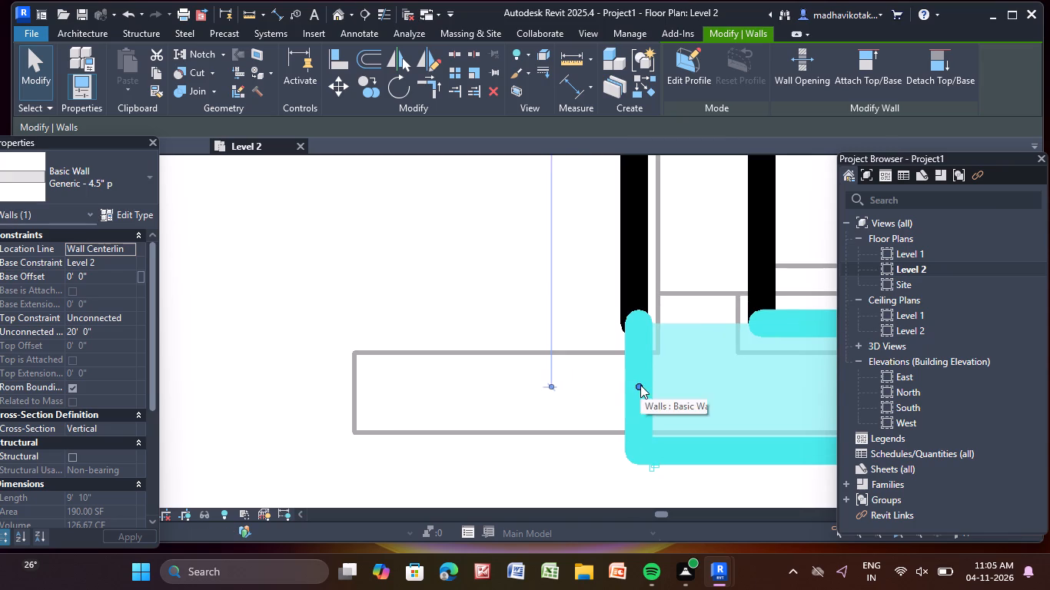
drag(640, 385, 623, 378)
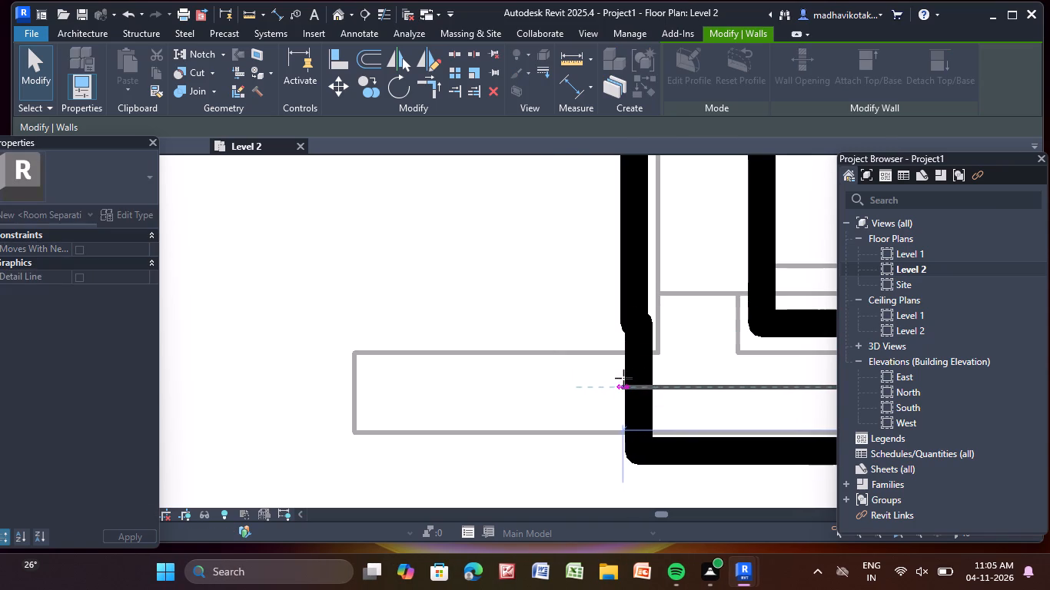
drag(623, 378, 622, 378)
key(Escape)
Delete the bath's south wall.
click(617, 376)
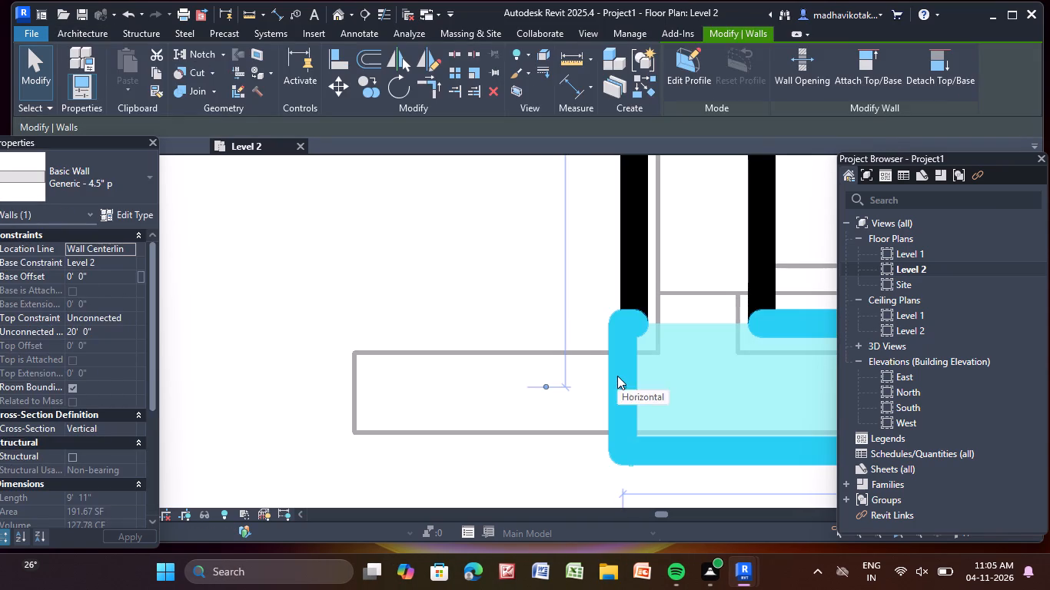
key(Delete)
Draw the bath's south wall as a 4.5" partition from the east exterior wall to the south end of the bath's west wall.
scroll(608, 376, down, 18)
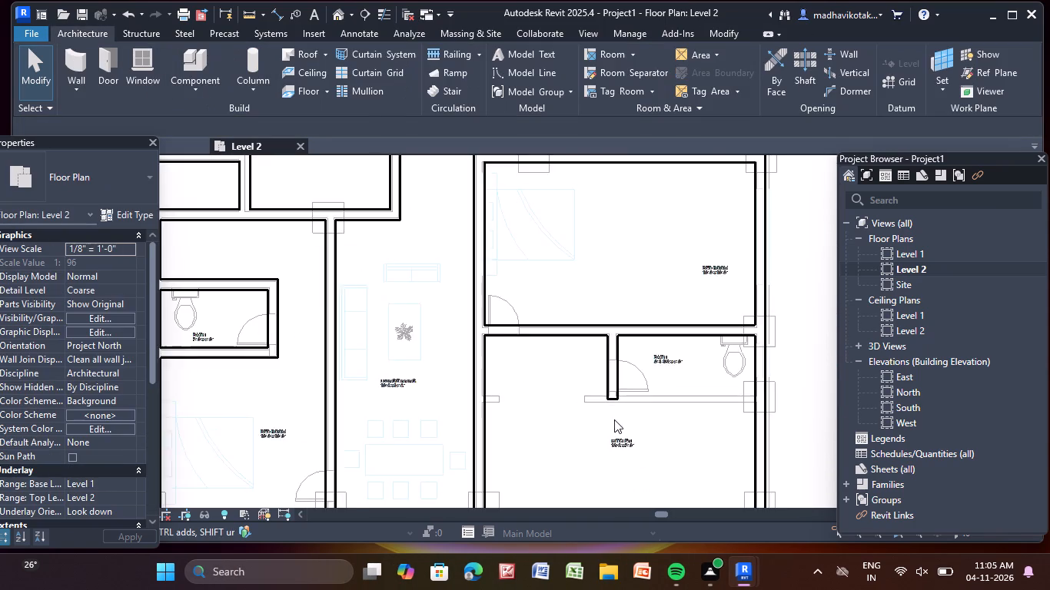
scroll(611, 422, down, 4)
middle_drag(629, 436, 545, 383)
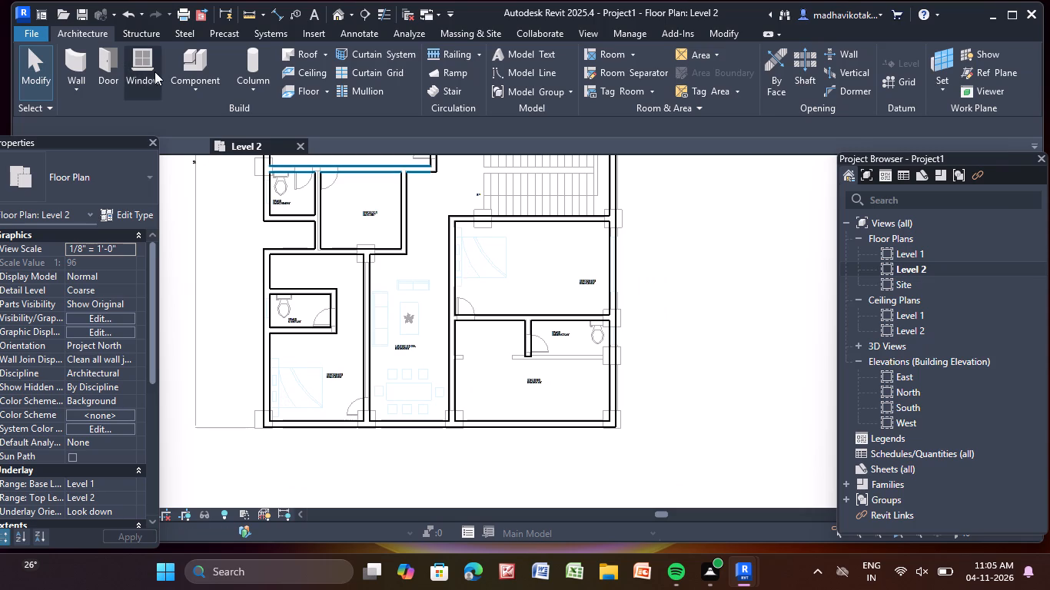
click(74, 66)
scroll(526, 382, up, 8)
middle_click(520, 375)
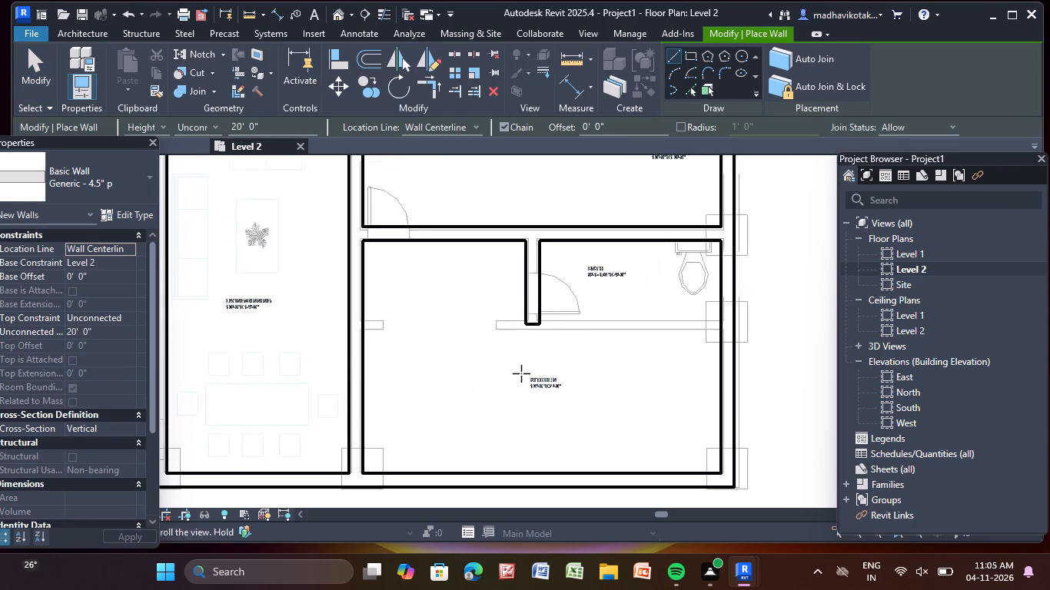
scroll(521, 373, up, 7)
scroll(551, 269, down, 1)
middle_drag(551, 269, 281, 332)
scroll(675, 330, down, 3)
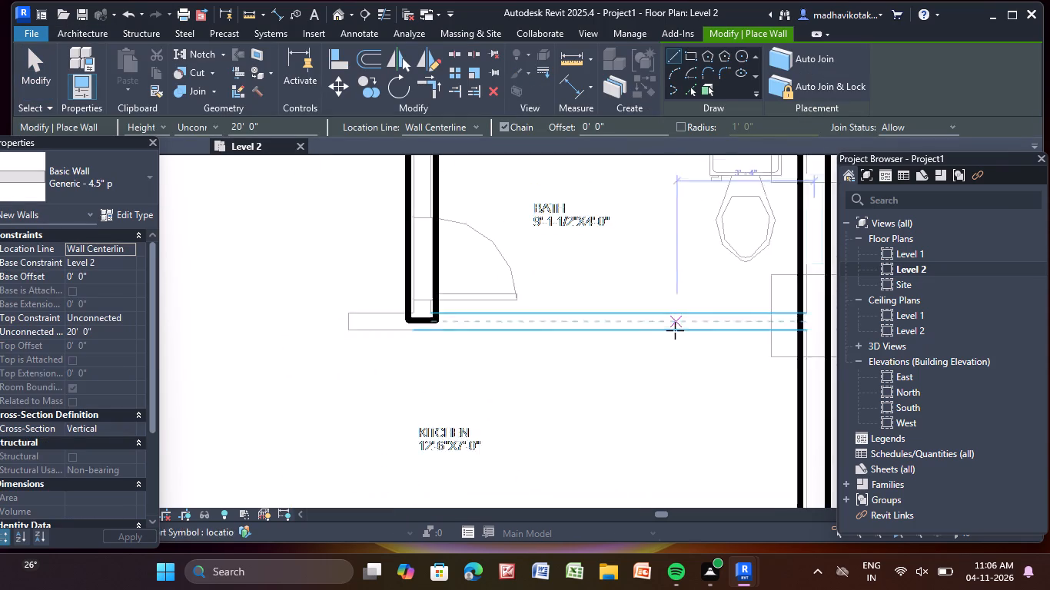
scroll(675, 330, down, 1)
middle_drag(664, 328, 547, 333)
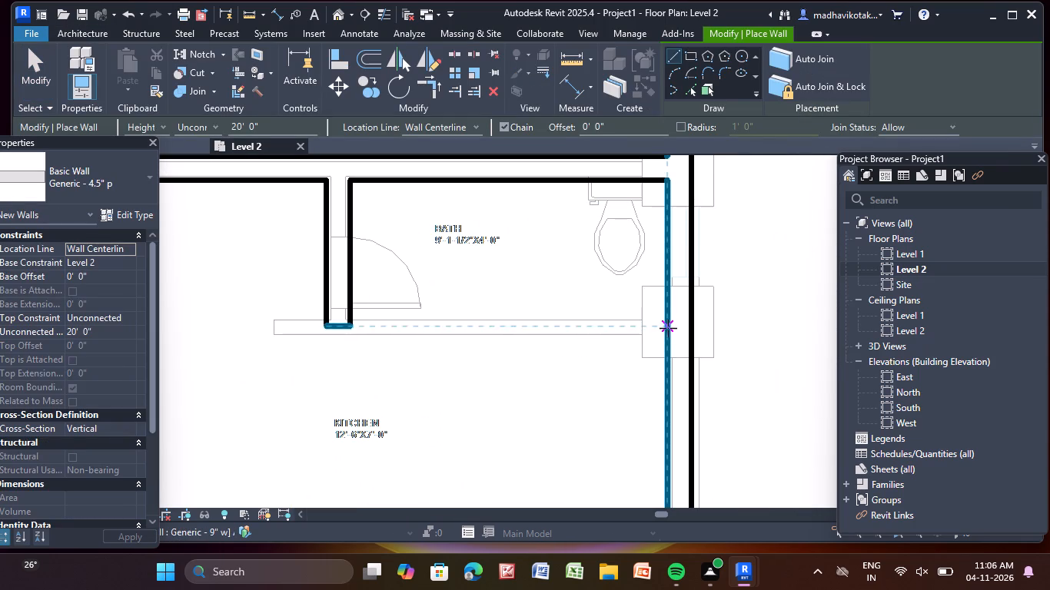
scroll(670, 325, up, 5)
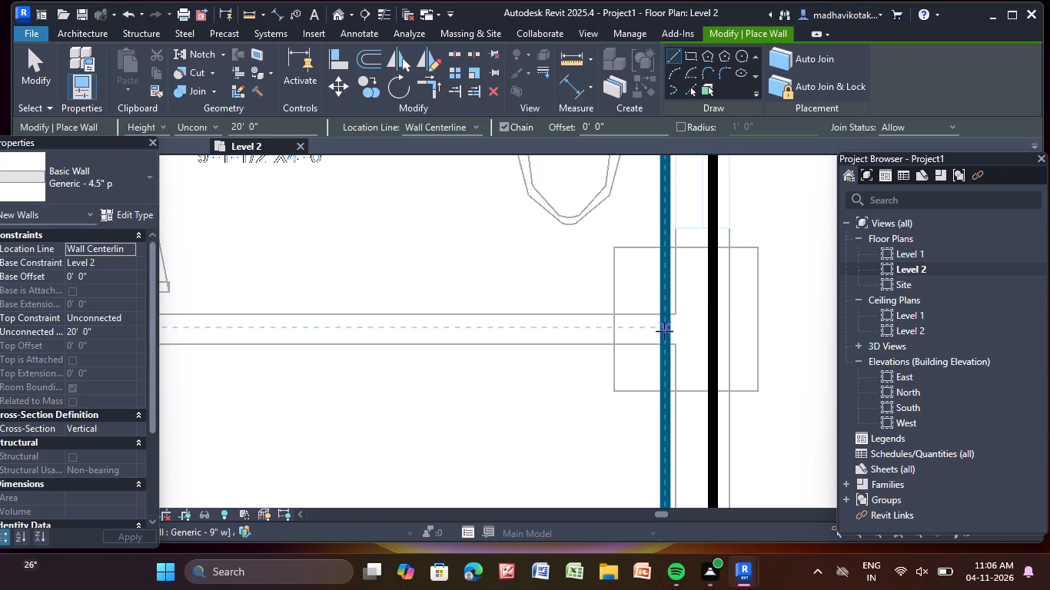
click(664, 331)
scroll(312, 333, down, 5)
middle_drag(312, 333, 706, 314)
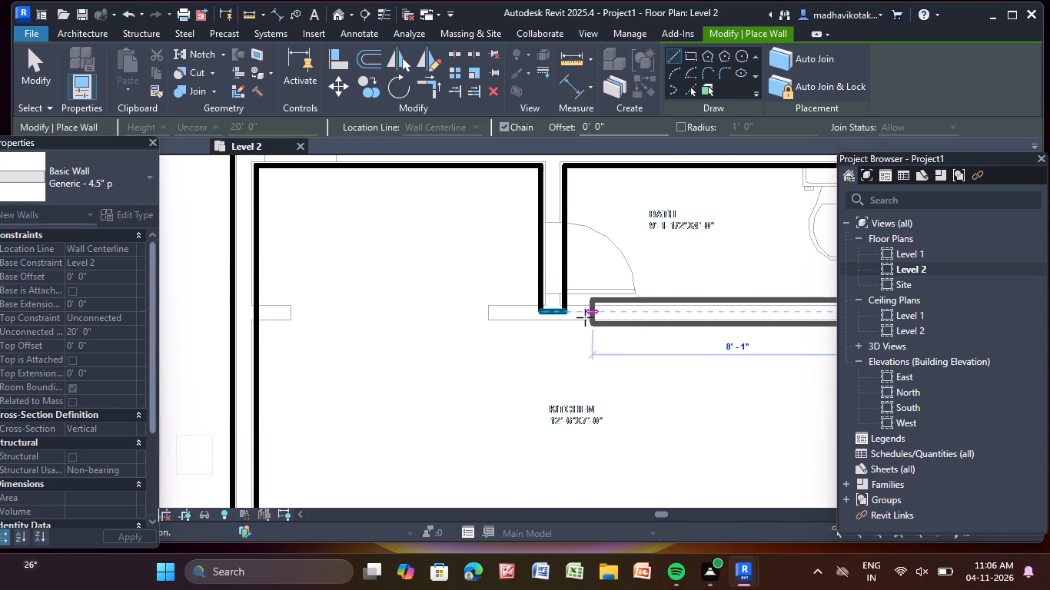
click(539, 313)
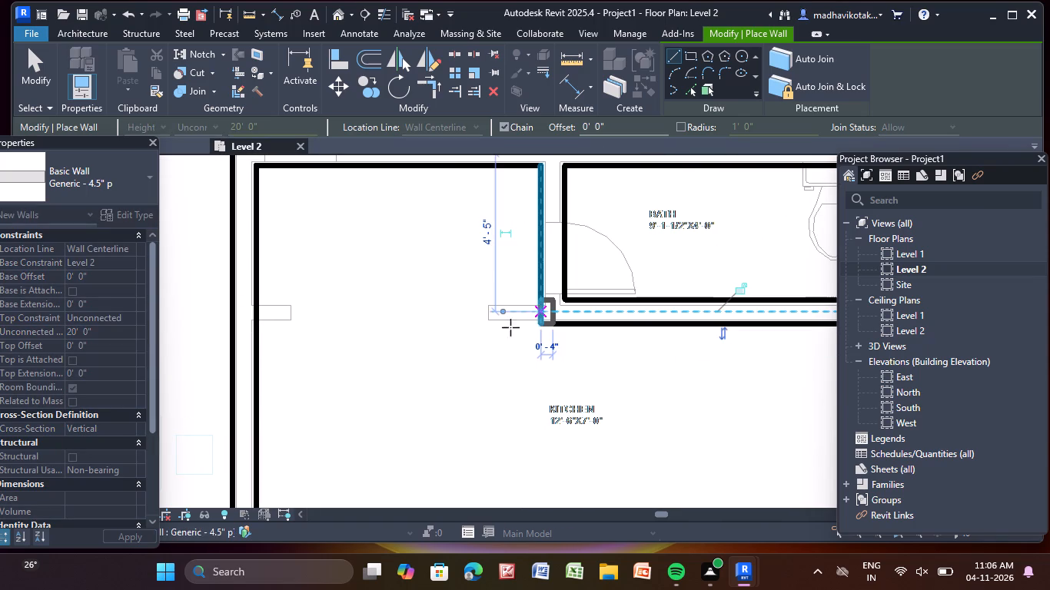
key(Escape)
key(Escape)
Open the default 3D view and examine the interior partitions against the exterior walls.
scroll(373, 305, down, 4)
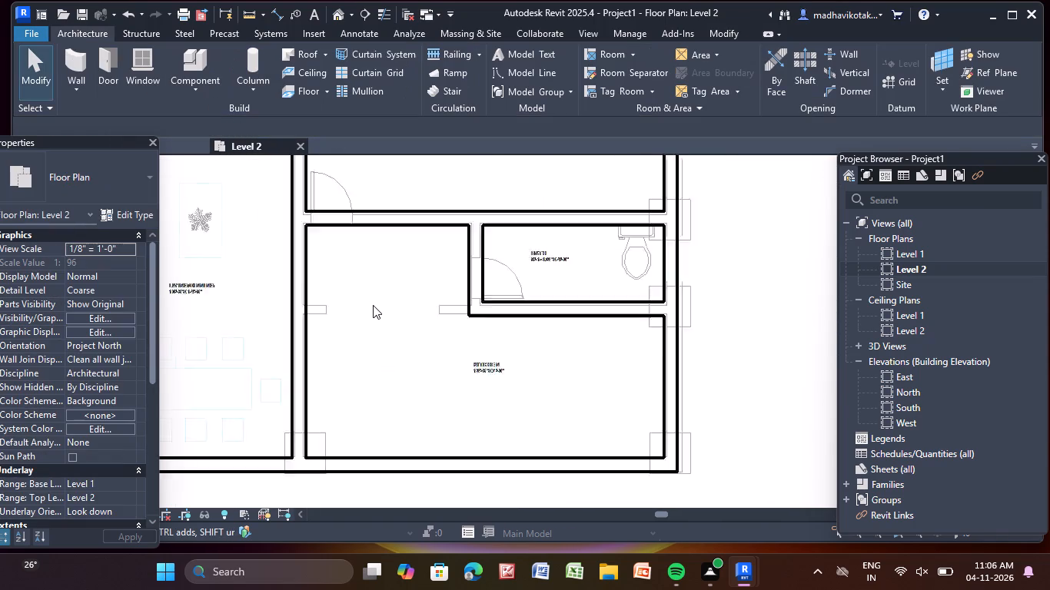
scroll(373, 305, down, 10)
middle_drag(313, 347, 344, 457)
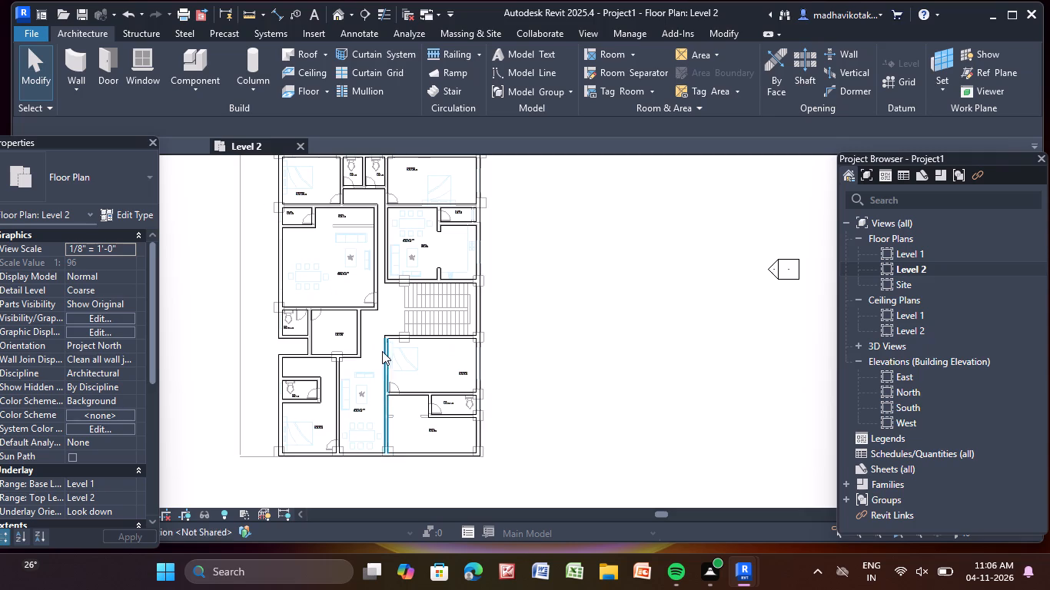
click(340, 18)
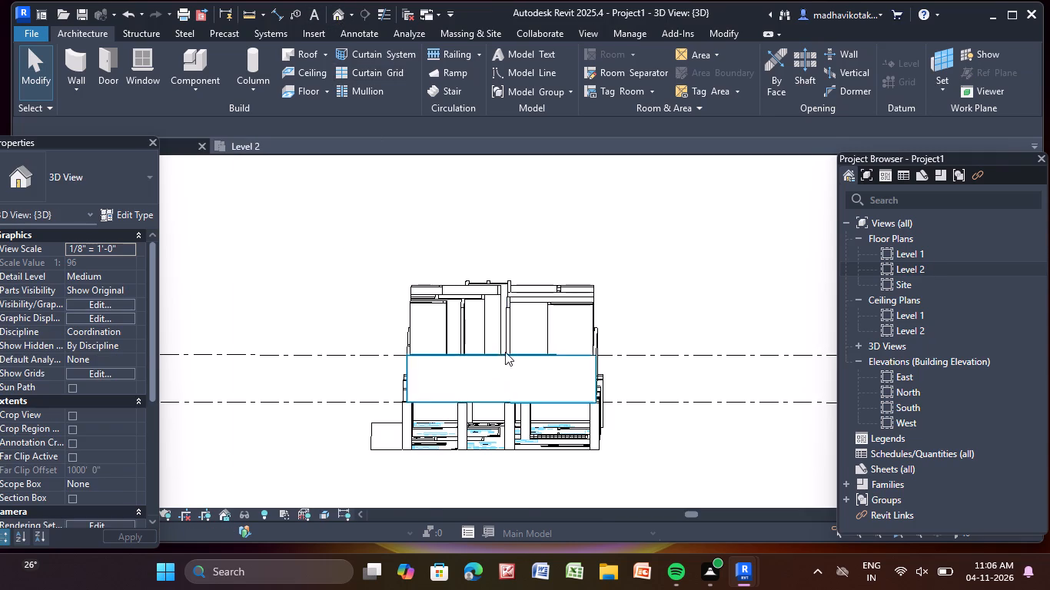
scroll(495, 355, up, 4)
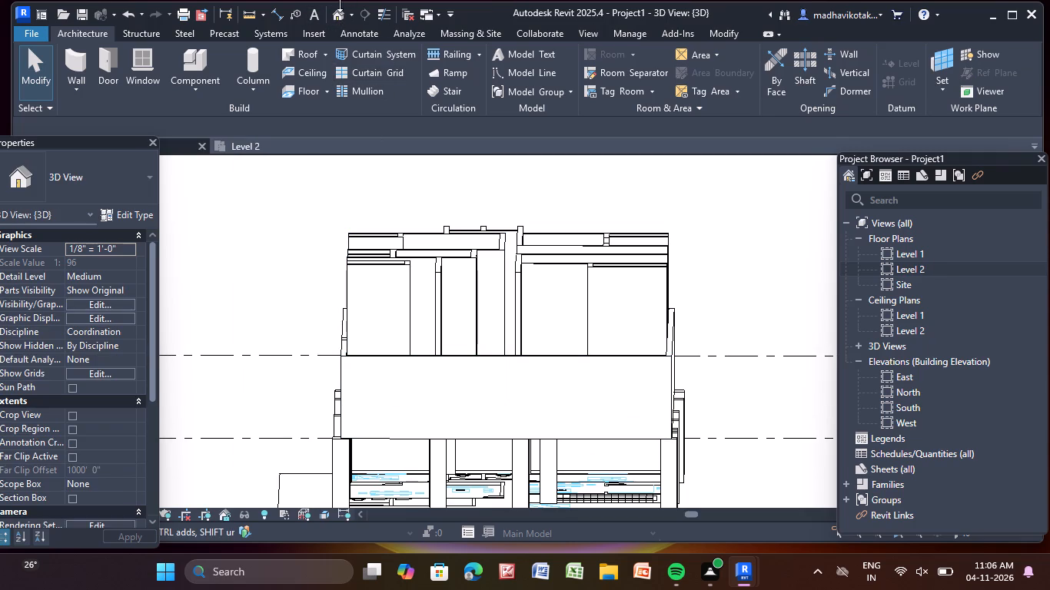
click(341, 12)
click(334, 9)
scroll(465, 305, down, 5)
middle_drag(508, 278, 436, 358)
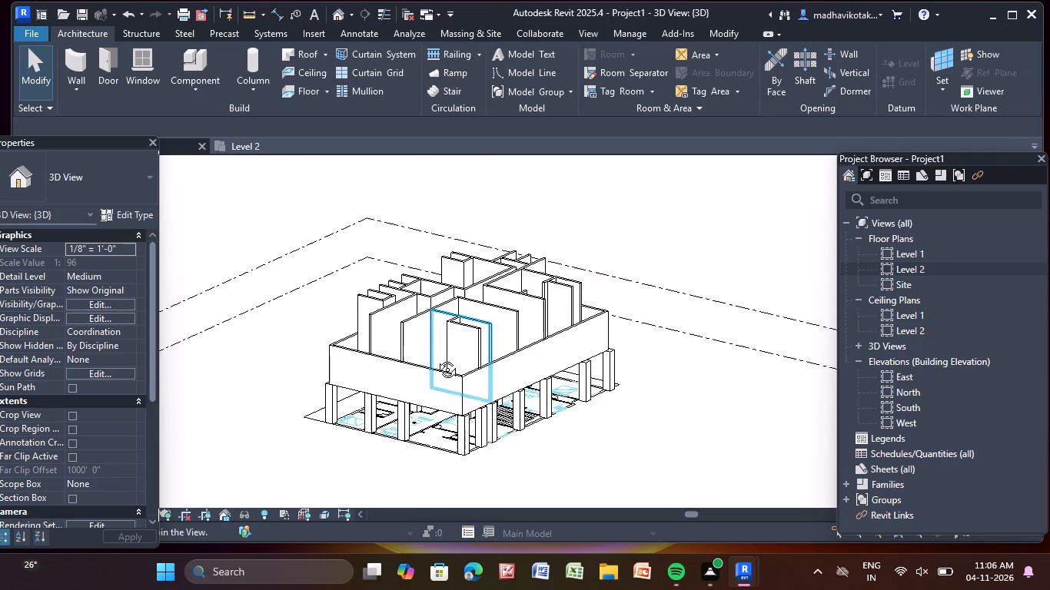
Set the unconnected height of the 23'-3" partition closest to the long front exterior wall to 10'.
middle_drag(436, 358, 344, 384)
scroll(350, 344, up, 10)
click(325, 292)
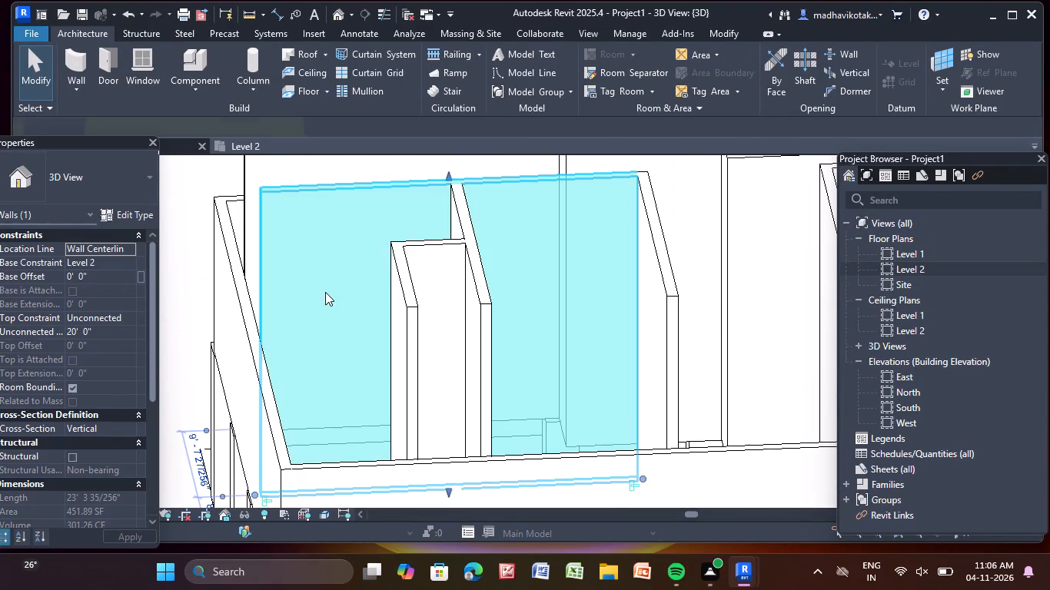
click(128, 330)
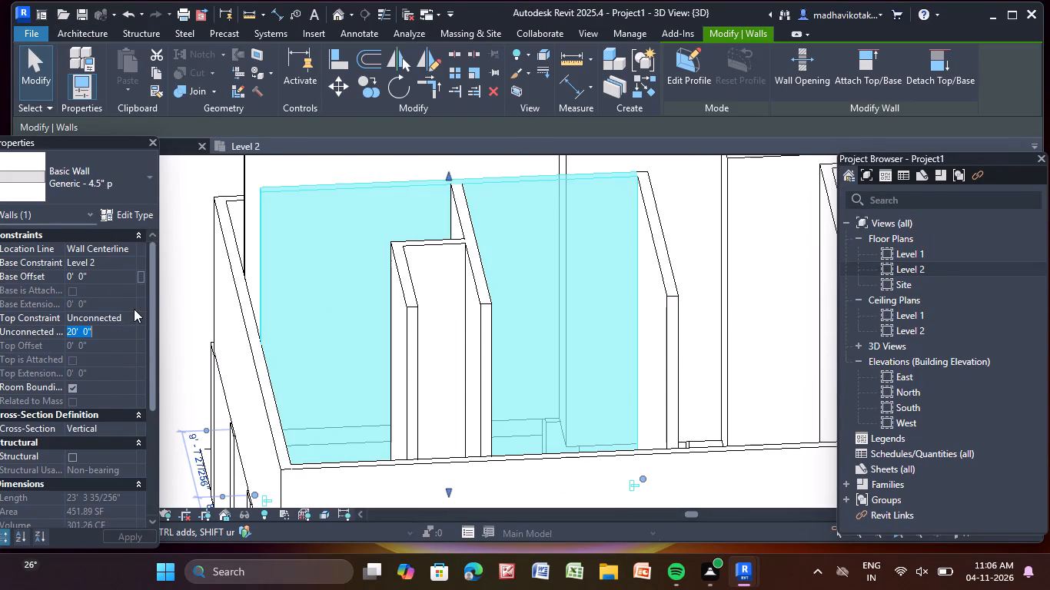
click(134, 309)
click(128, 318)
click(130, 353)
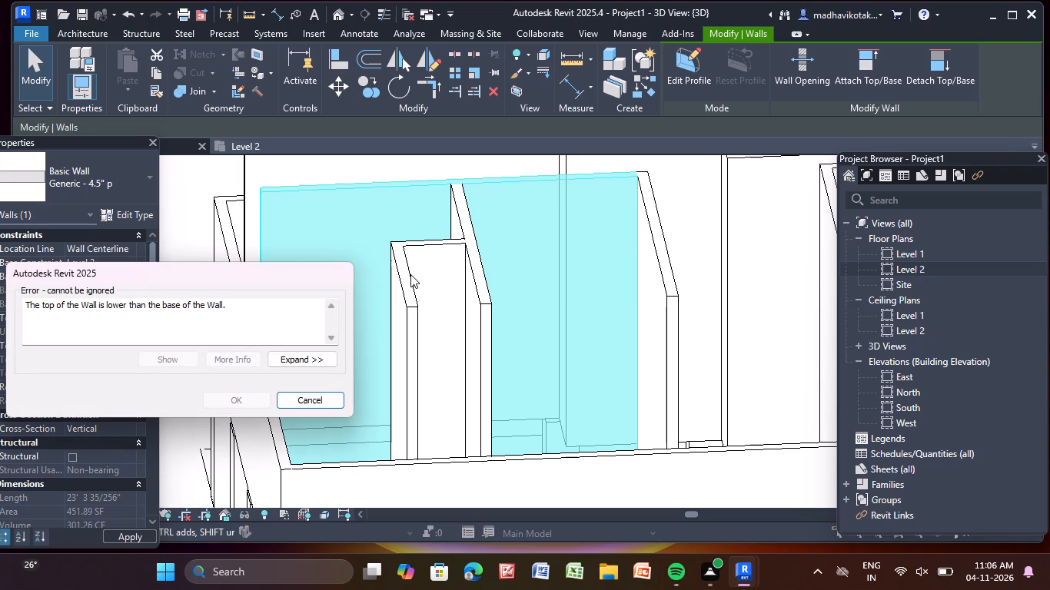
click(326, 399)
click(105, 331)
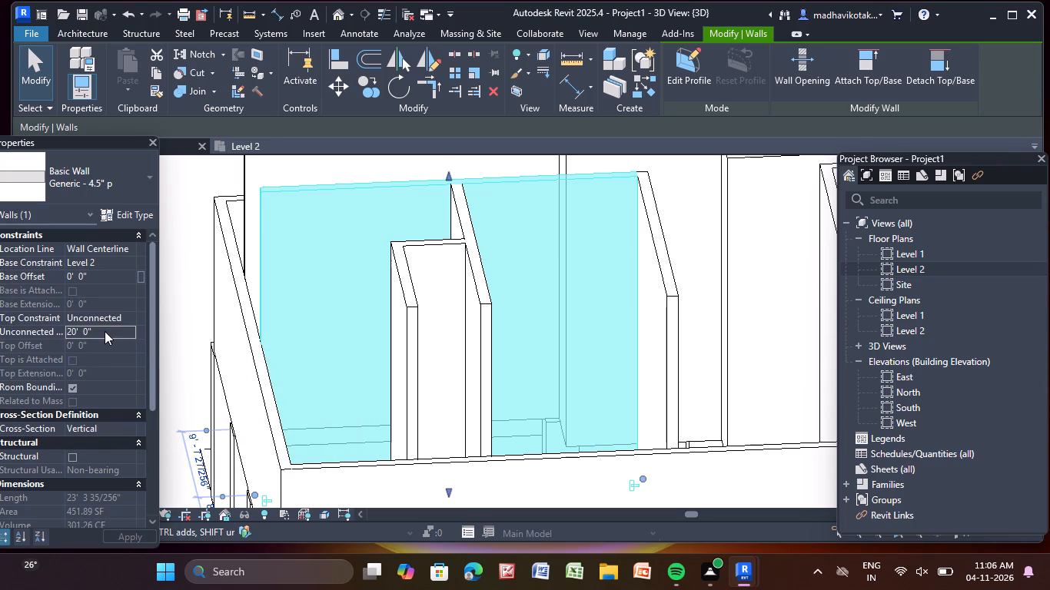
key(BackSpace)
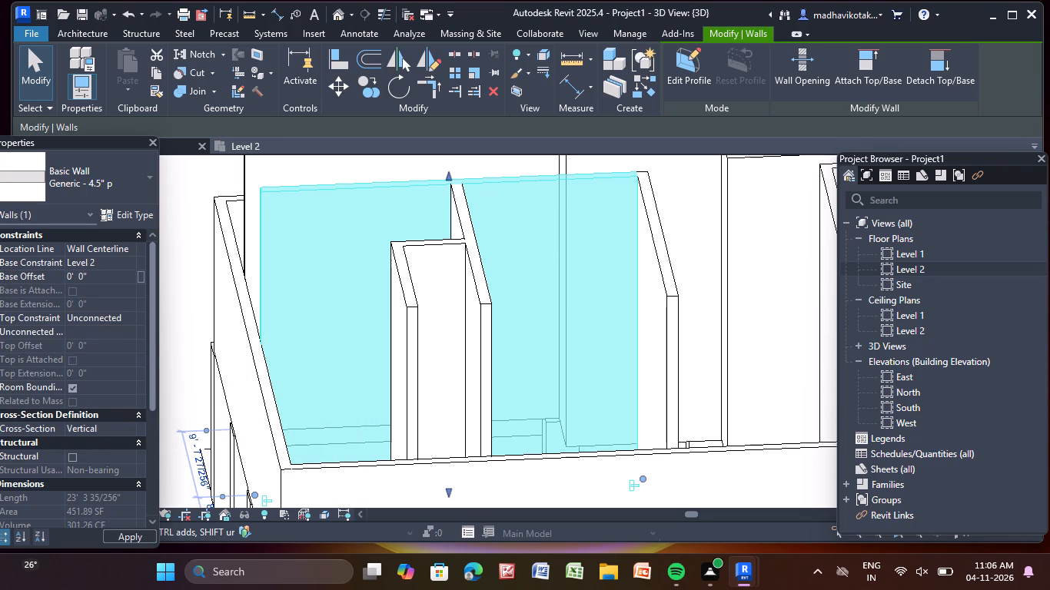
text(10')
key(Return)
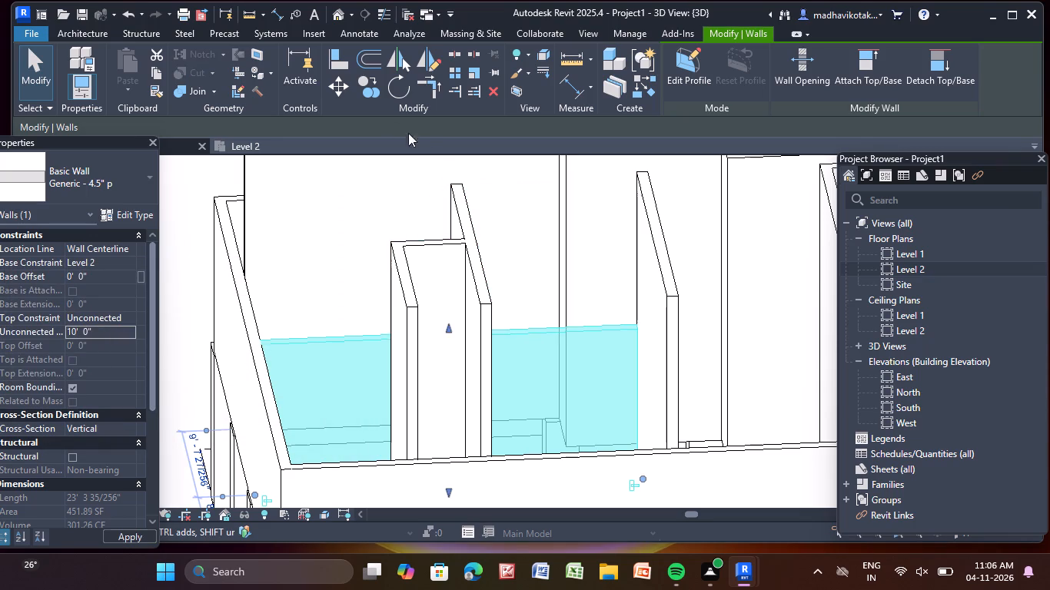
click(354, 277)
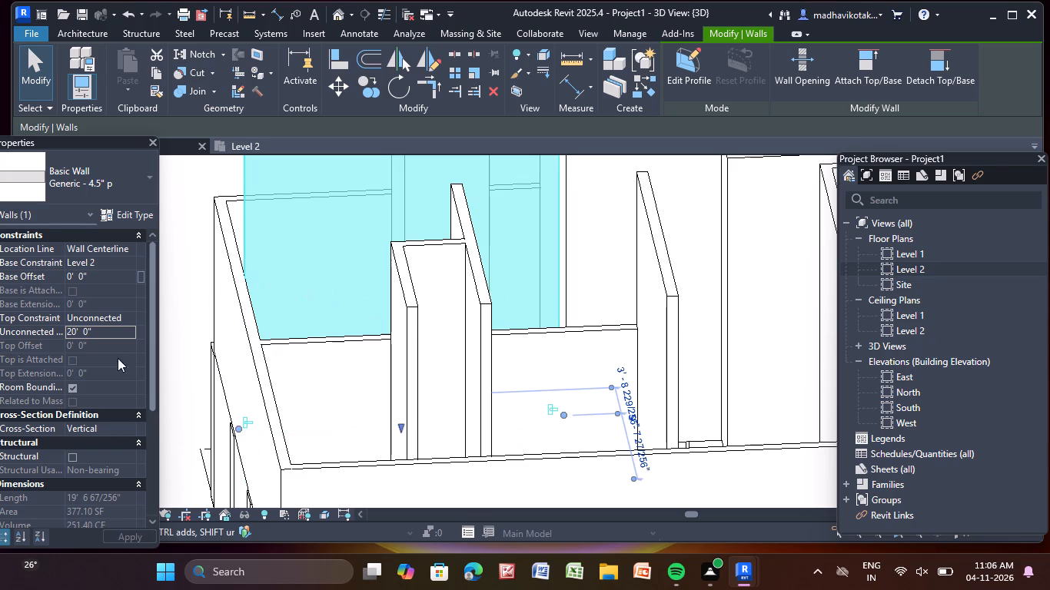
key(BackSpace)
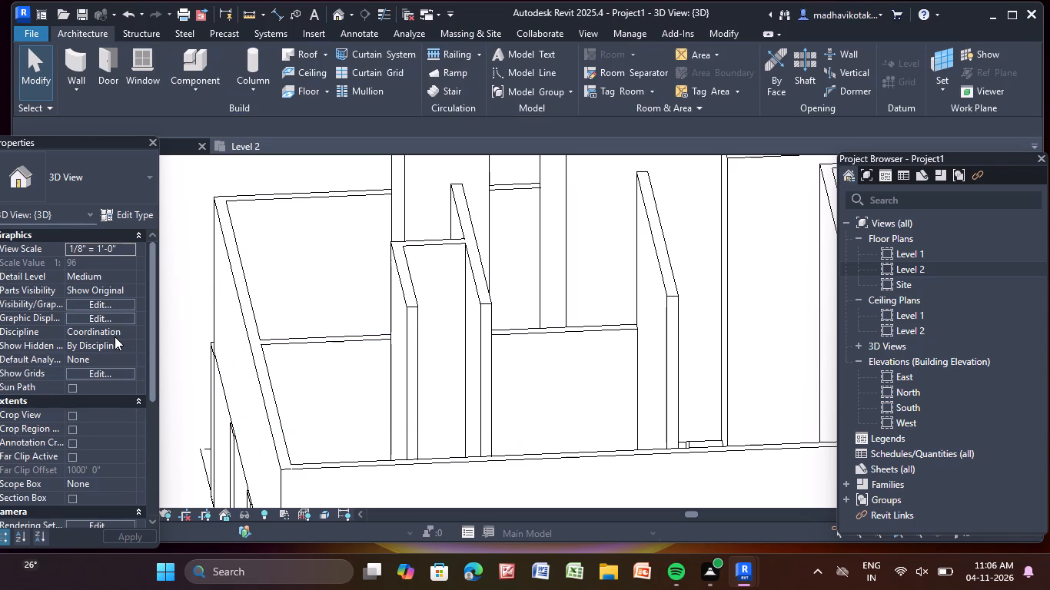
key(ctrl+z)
Set the unconnected height of the 19'-6" partition parallel to and just behind the lowered one to 10'.
scroll(261, 295, down, 5)
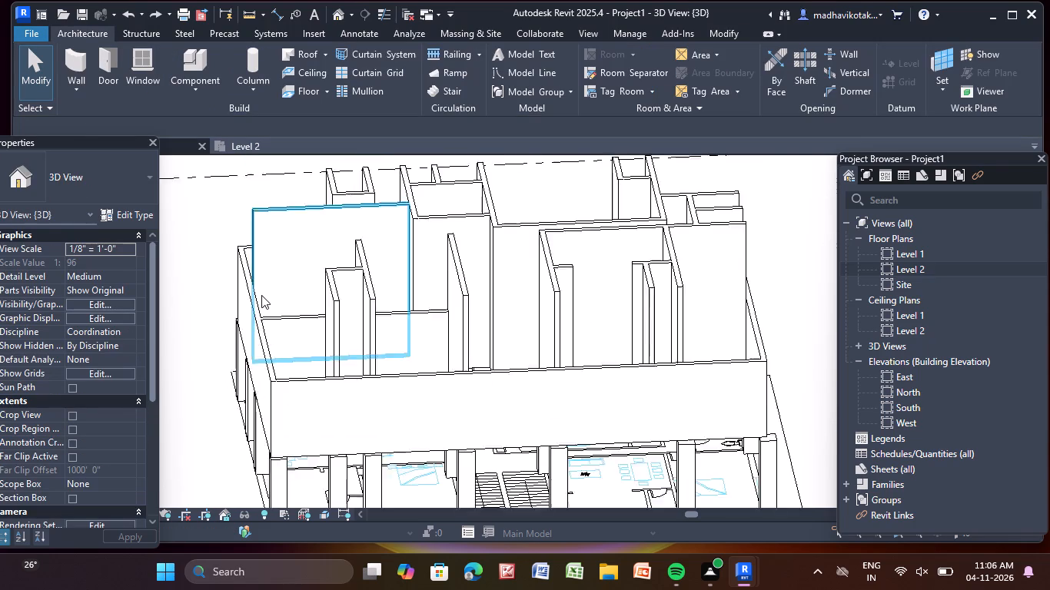
middle_drag(261, 295, 283, 380)
click(313, 334)
click(115, 326)
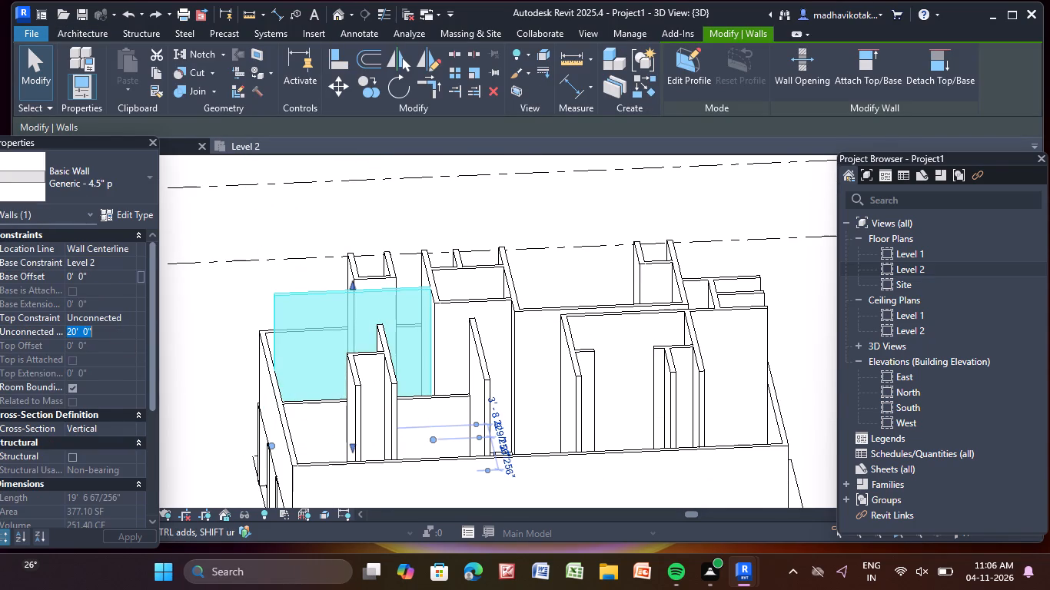
key(BackSpace)
text(10')
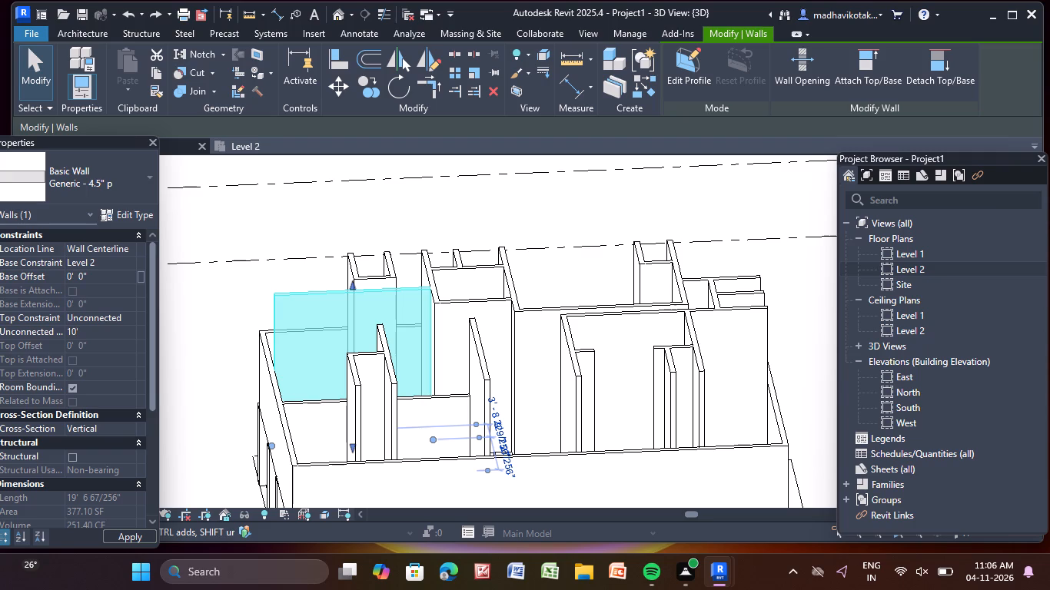
key(Return)
click(264, 231)
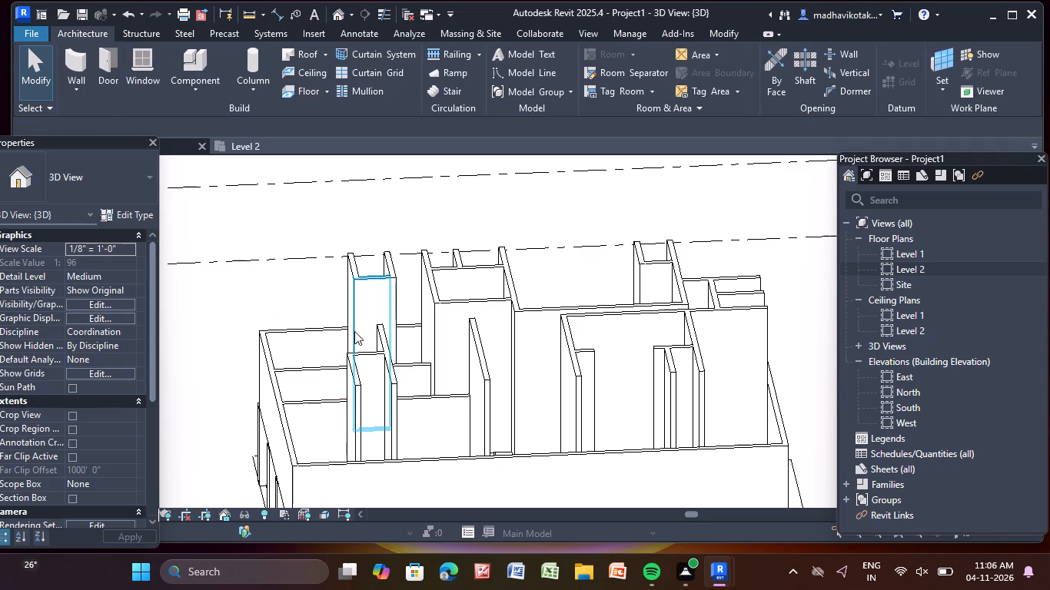
Set the unconnected height of the 4'-5" cross wall of the small rear enclosure to 10'.
click(356, 330)
click(112, 331)
key(BackSpace)
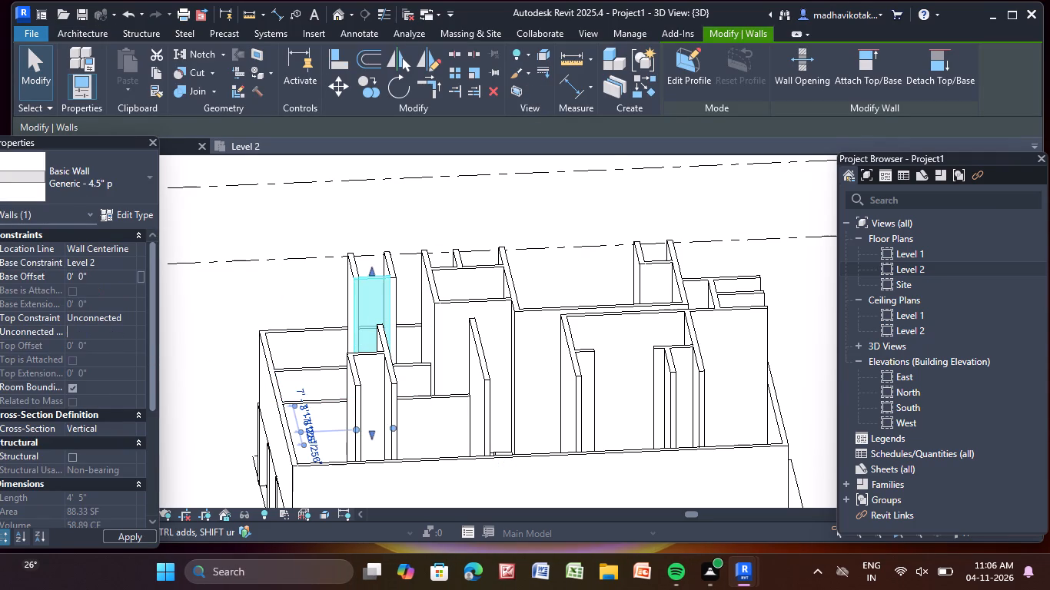
text(10')
key(Return)
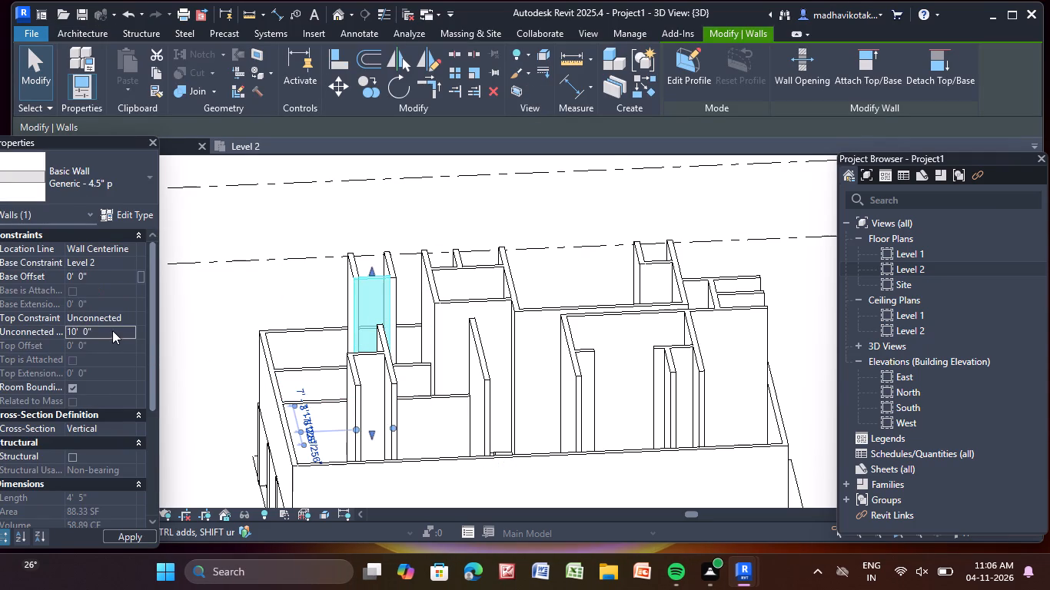
Set the rear enclosure's 7'-7" side wall nearer the end exterior wall to an unconnected height of 10'.
click(357, 273)
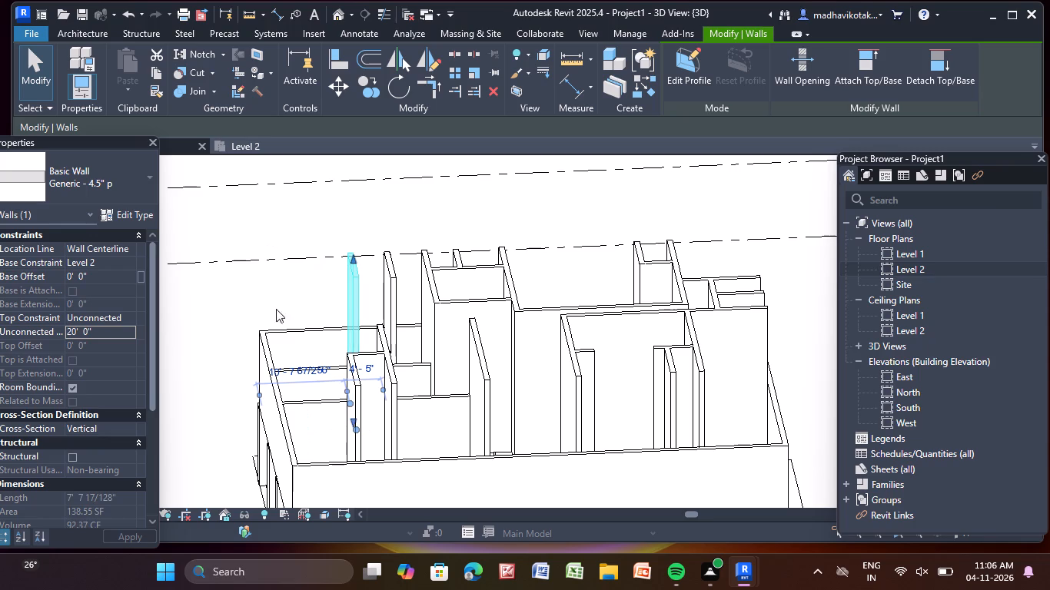
click(128, 330)
key(BackSpace)
text(10')
key(Return)
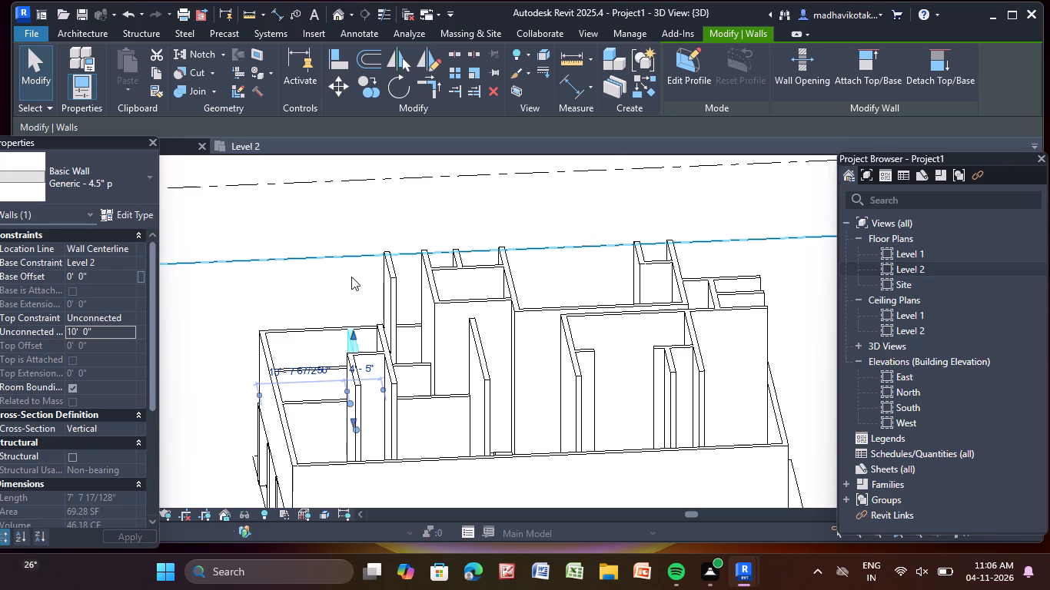
Set the rear enclosure's opposite 7'-7" side wall to an unconnected height of 10'.
click(394, 287)
click(110, 330)
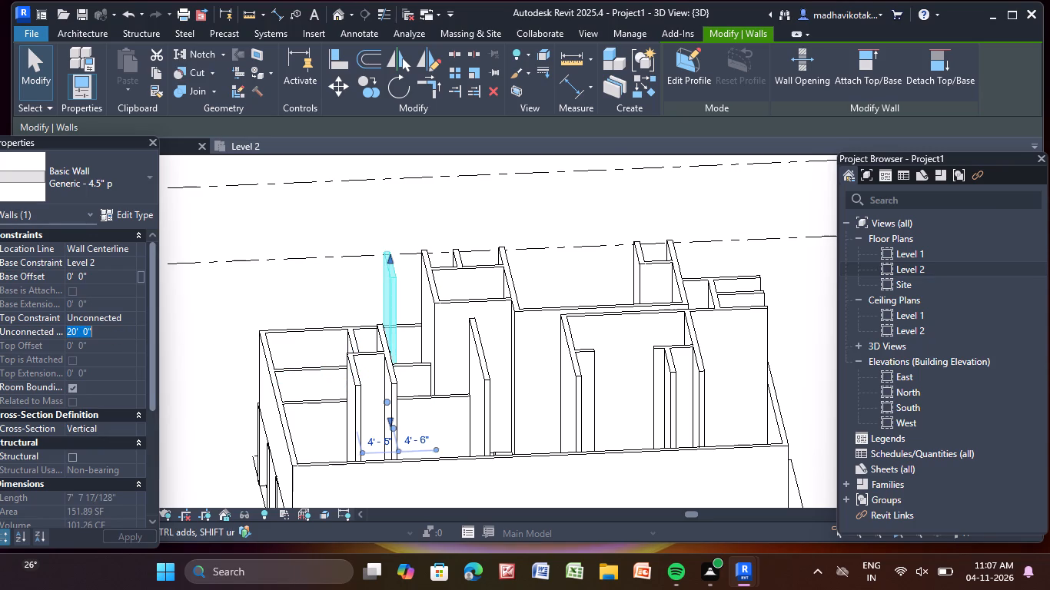
key(BackSpace)
key(1)
key(0)
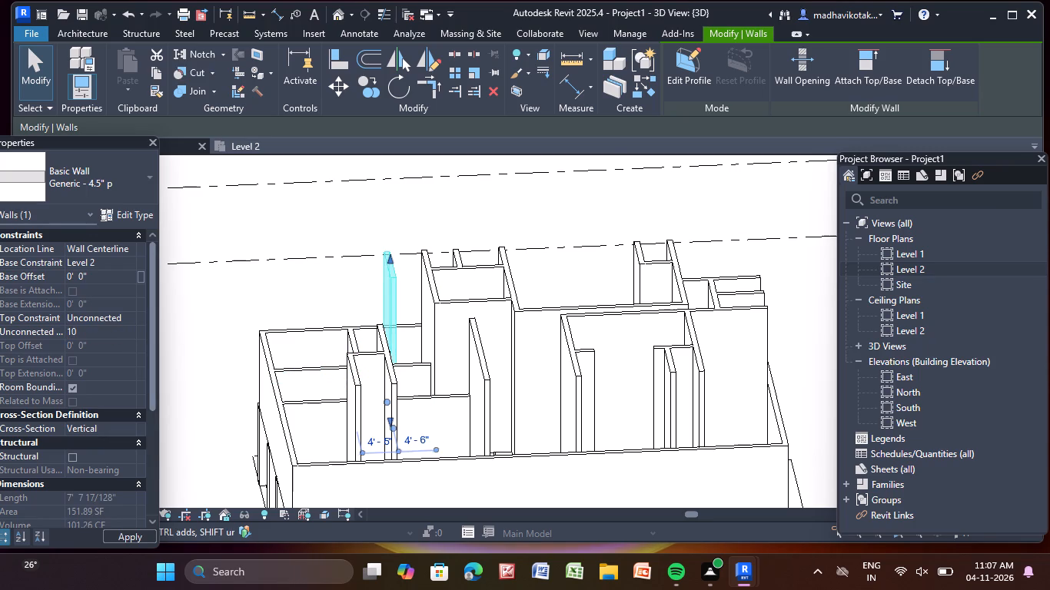
key(apostrophe)
key(Return)
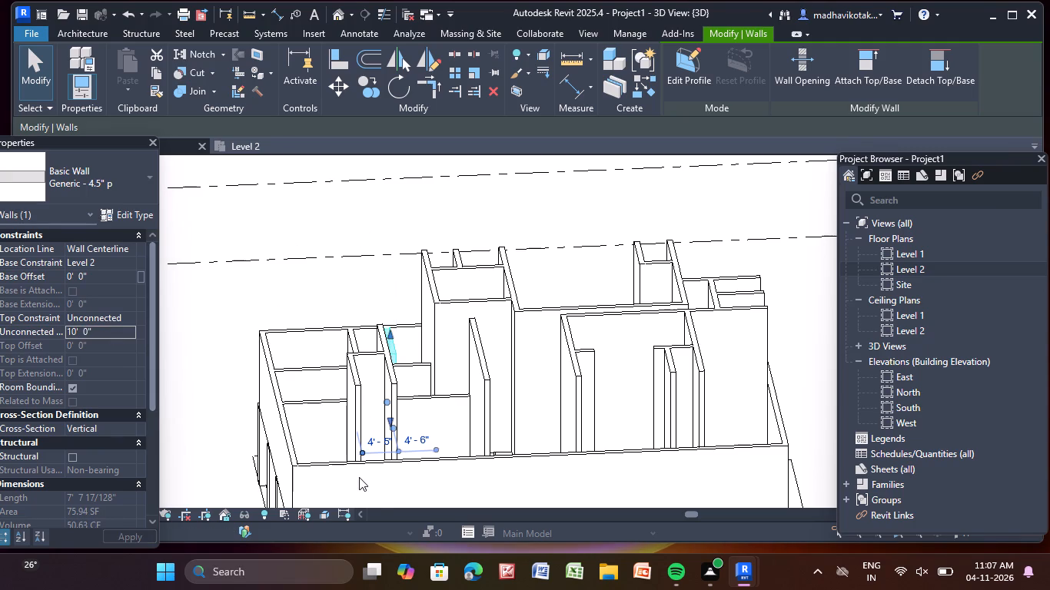
Set the front small enclosure's 9'-6" side wall nearer the end exterior wall to an unconnected height of 10'.
click(357, 418)
click(118, 328)
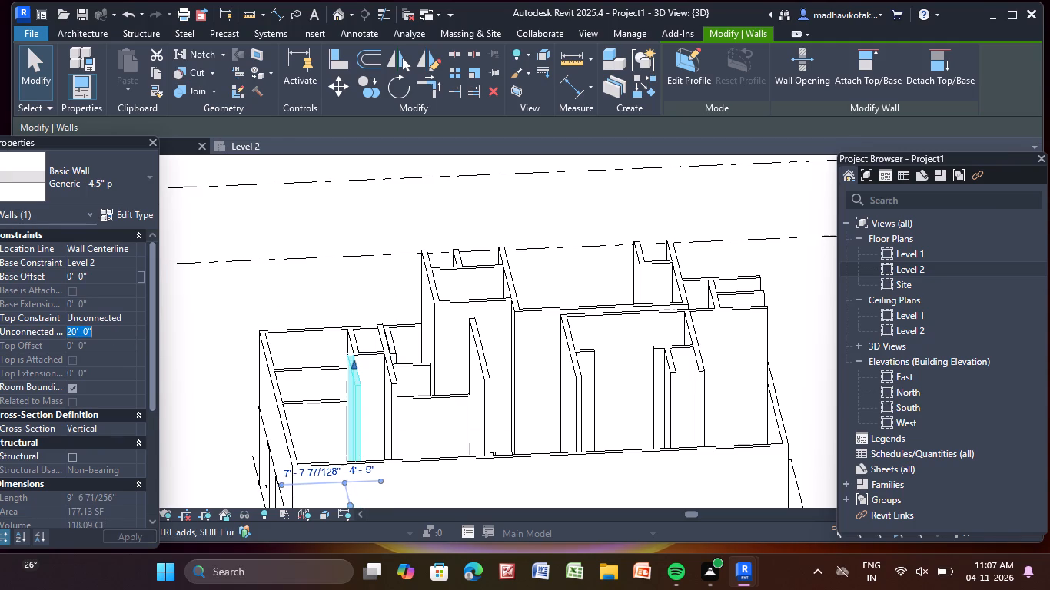
key(BackSpace)
text(10')
key(Return)
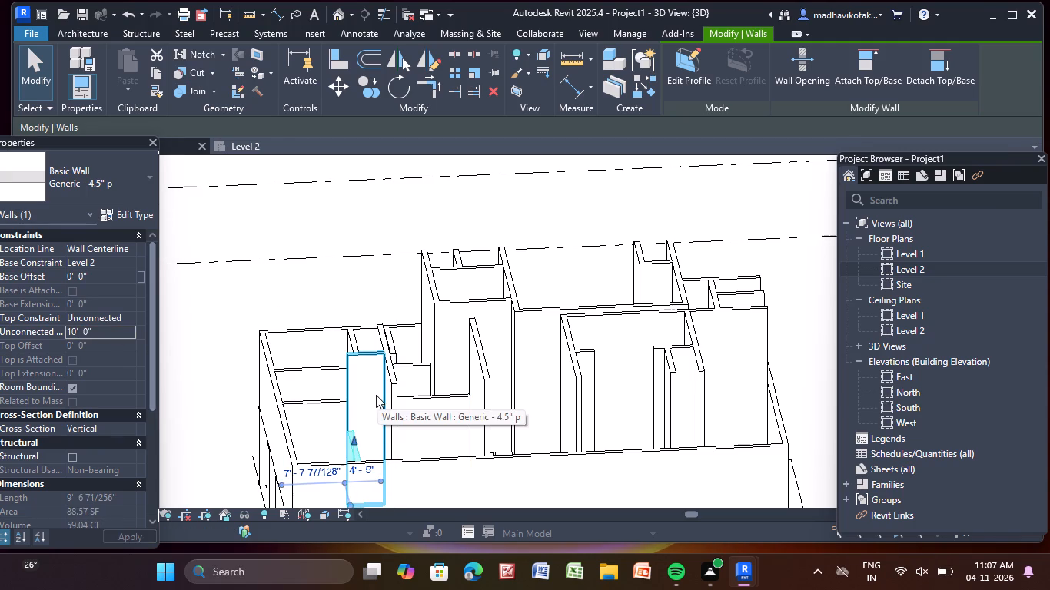
Set the unconnected height of the front small enclosure's 4'-5" cross wall to 10'.
click(364, 387)
click(120, 330)
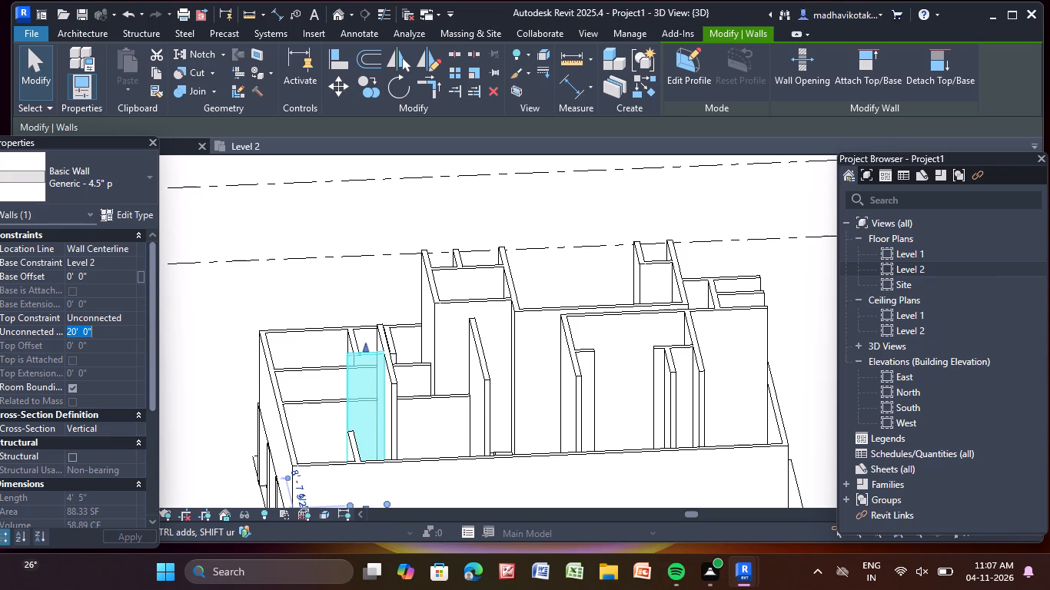
key(BackSpace)
text(10')
key(Return)
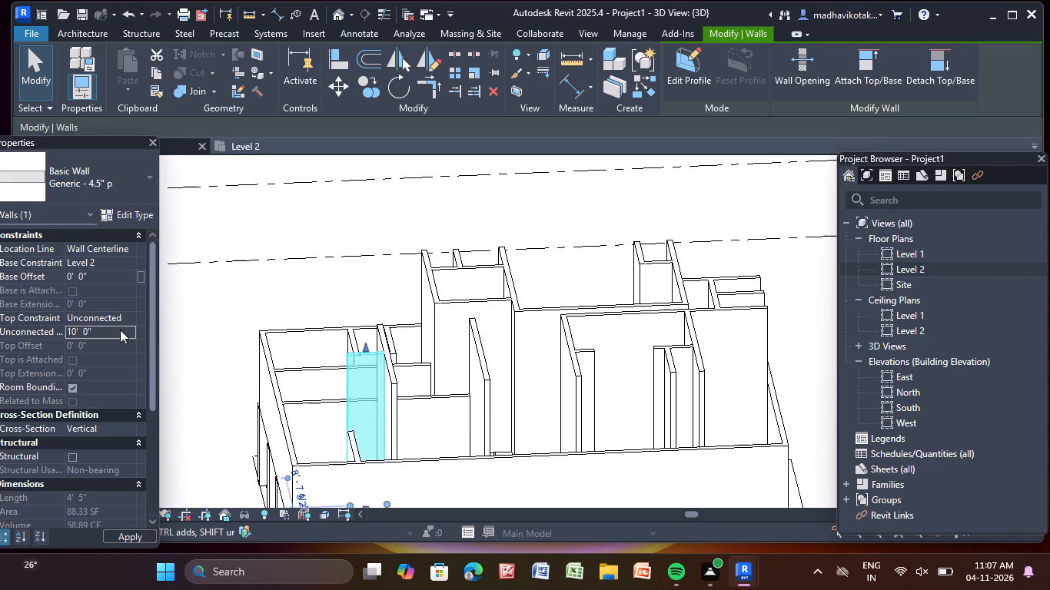
Set the unconnected height of the 18'-1" partition bounding the other side of the front small enclosure to 10'.
click(390, 393)
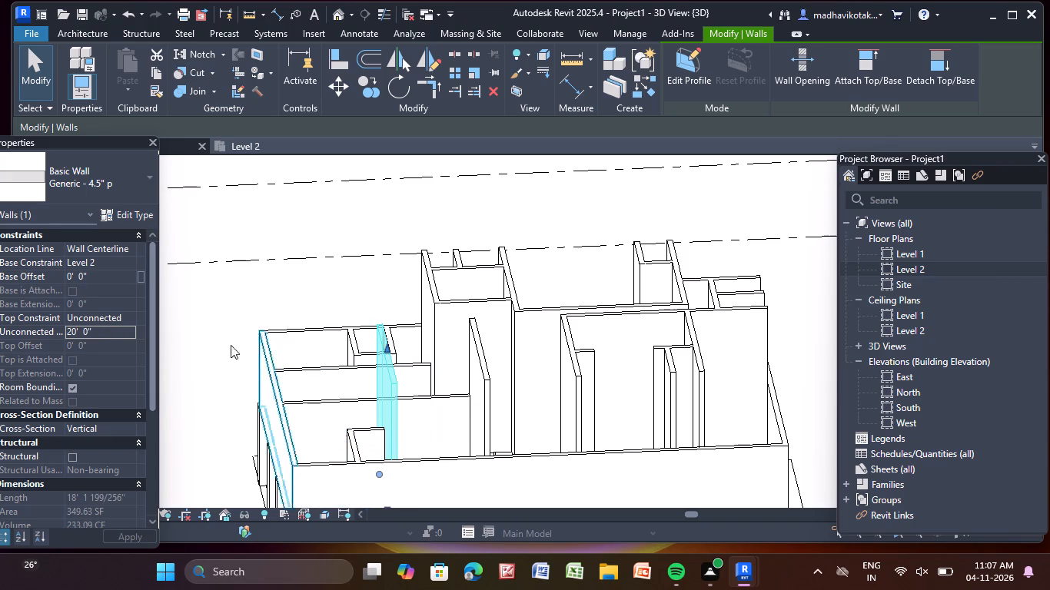
click(116, 329)
key(BackSpace)
text(10')
key(Return)
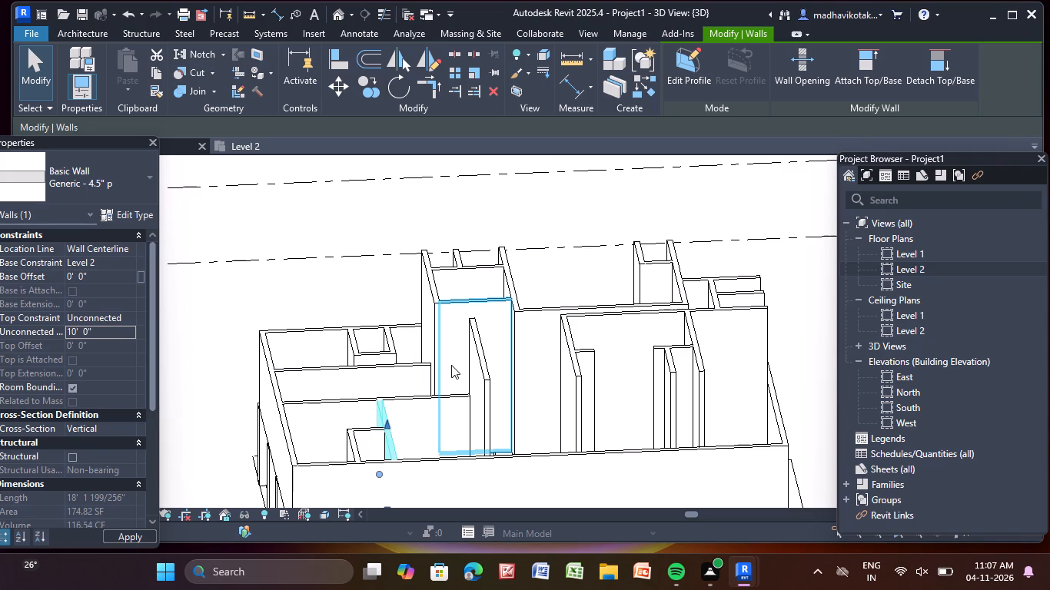
Set the unconnected height of the nearer 9'-4" cross partition, just beyond the 23'-3" partition, to 10'.
click(449, 359)
click(101, 328)
key(BackSpace)
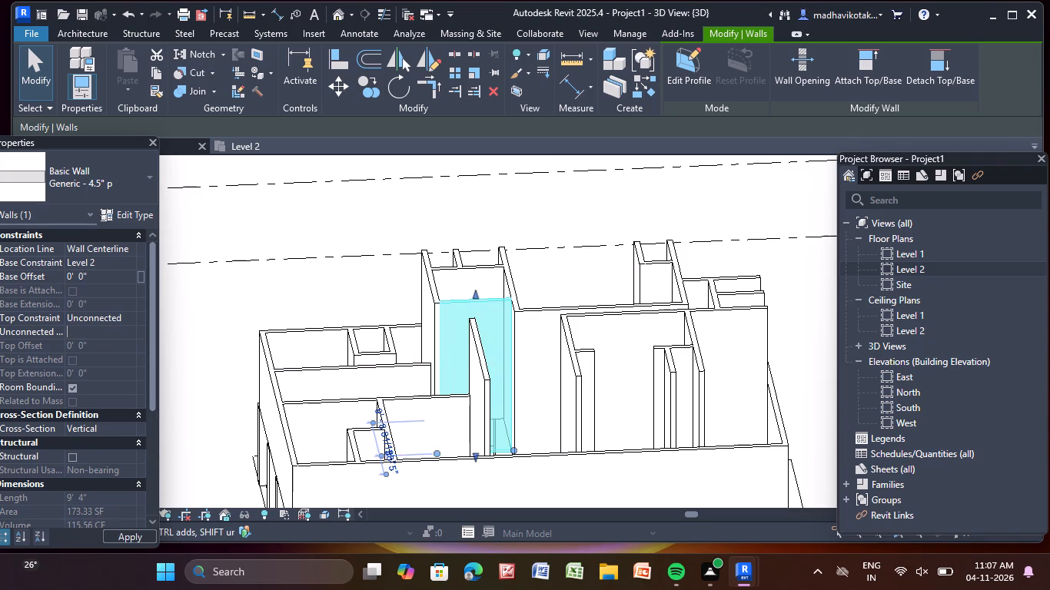
text(1-)
key(BackSpace)
text(0')
key(Return)
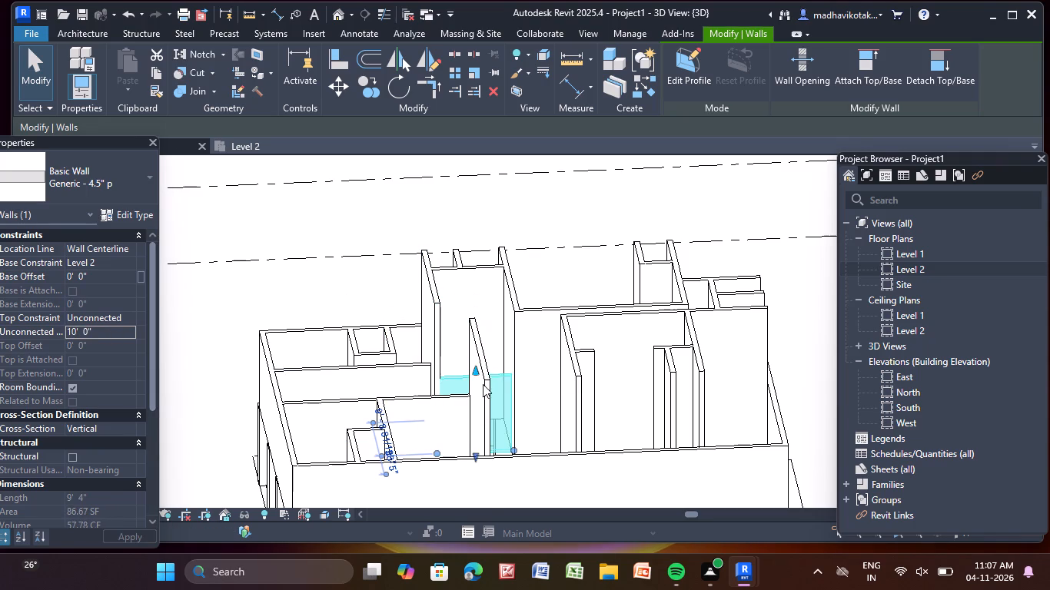
Set the unconnected height of the 18'-1" partition at the inner end of the 23'-3" partition to 10'.
click(483, 384)
click(130, 329)
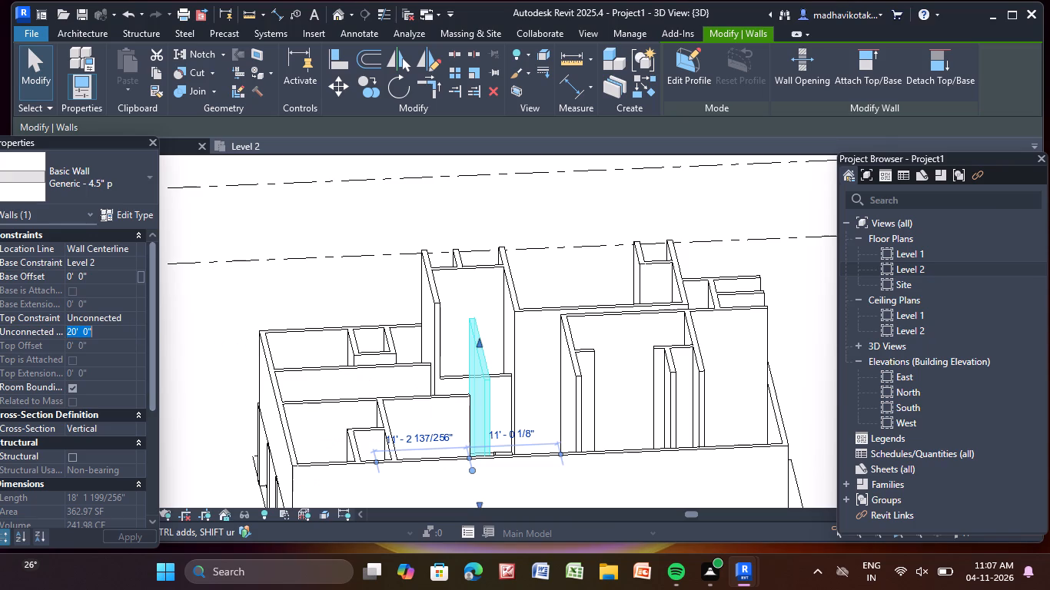
key(BackSpace)
text(10')
key(Return)
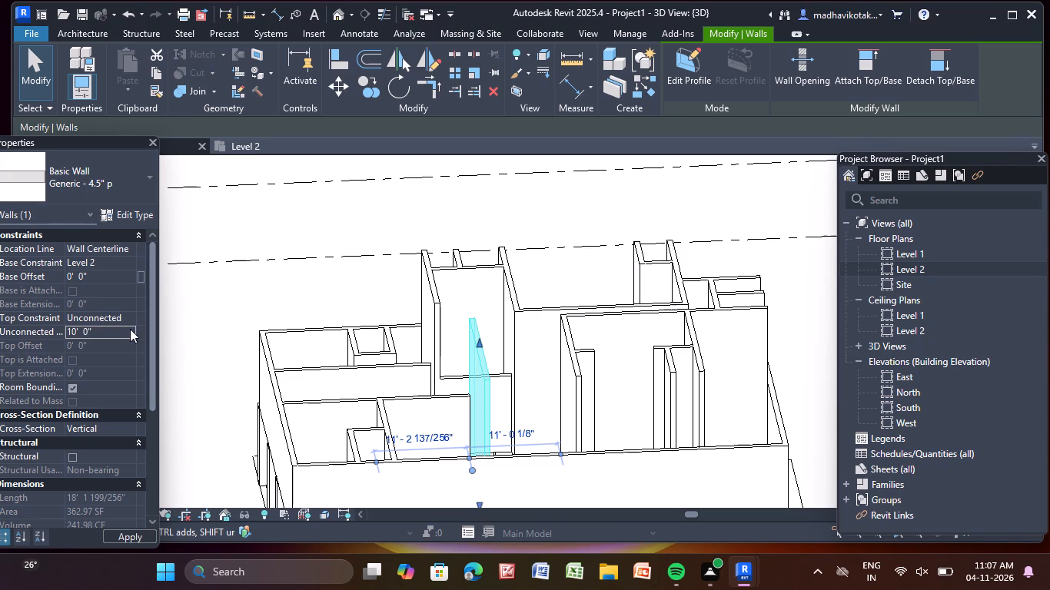
Set the unconnected height of the second, farther 9'-4" cross partition to 10'.
click(468, 319)
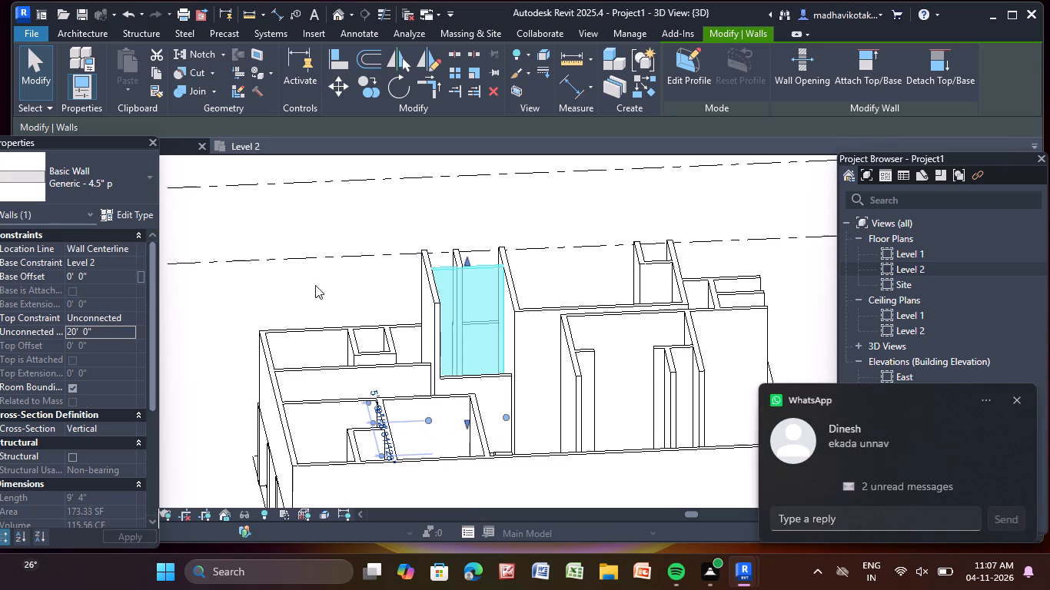
click(111, 330)
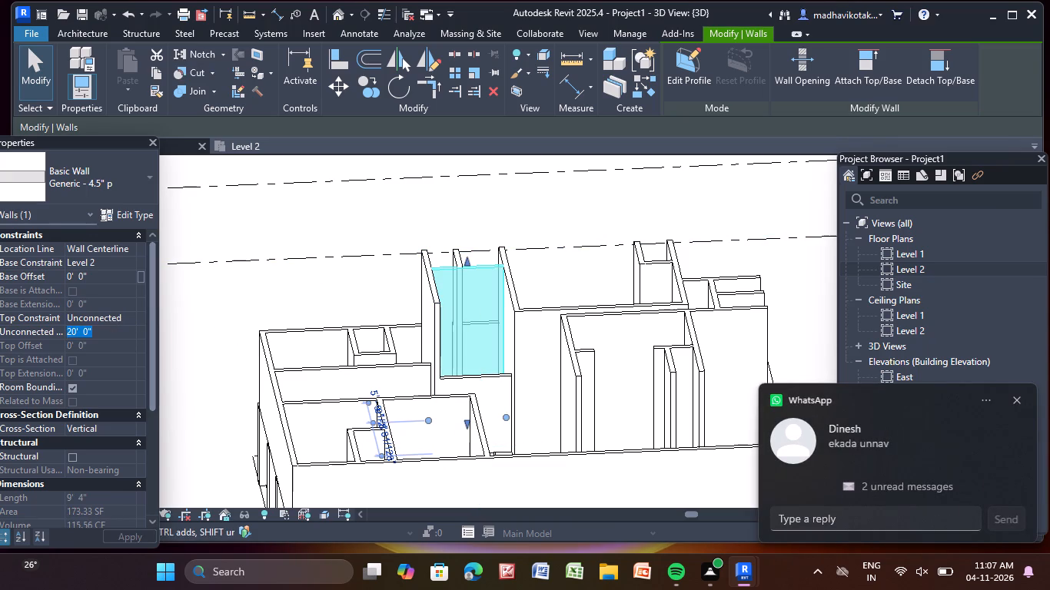
key(BackSpace)
text(10')
key(Return)
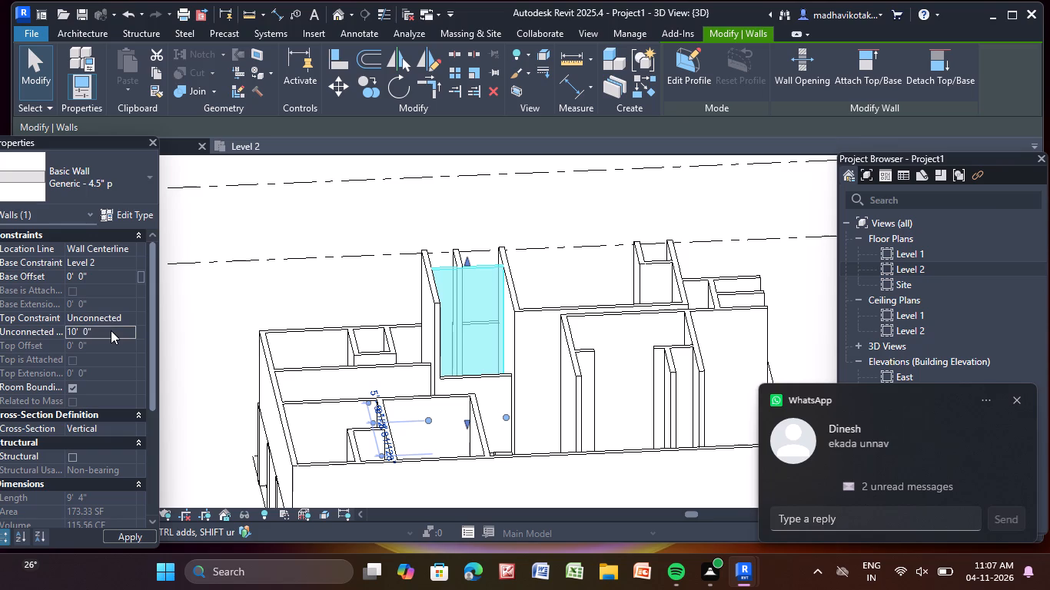
Set the unconnected height of the 15'-6" partition at the inner end of the 19'-6" partition to 10'.
click(425, 299)
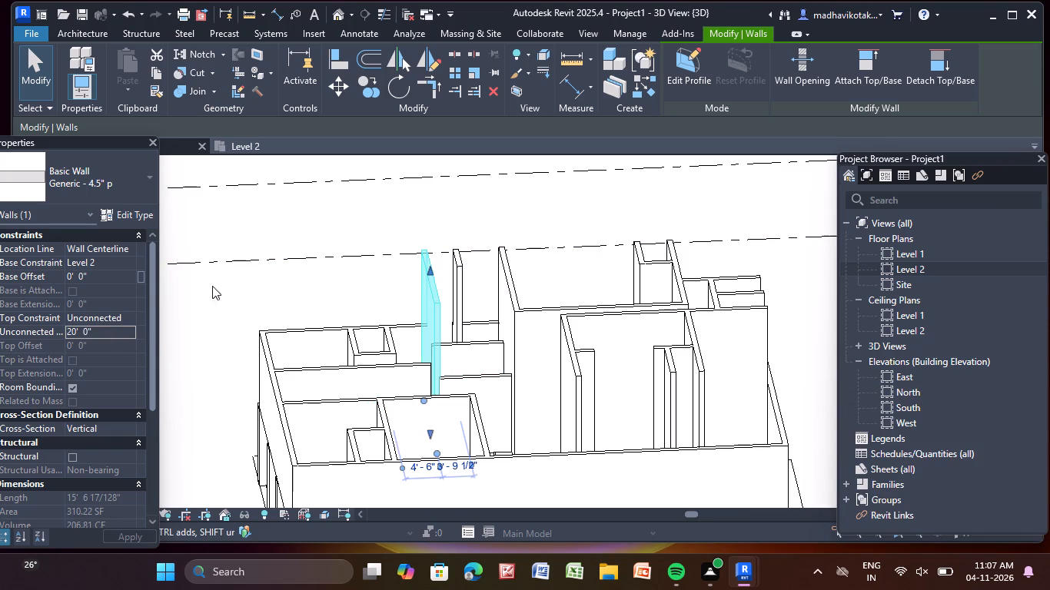
click(114, 334)
key(BackSpace)
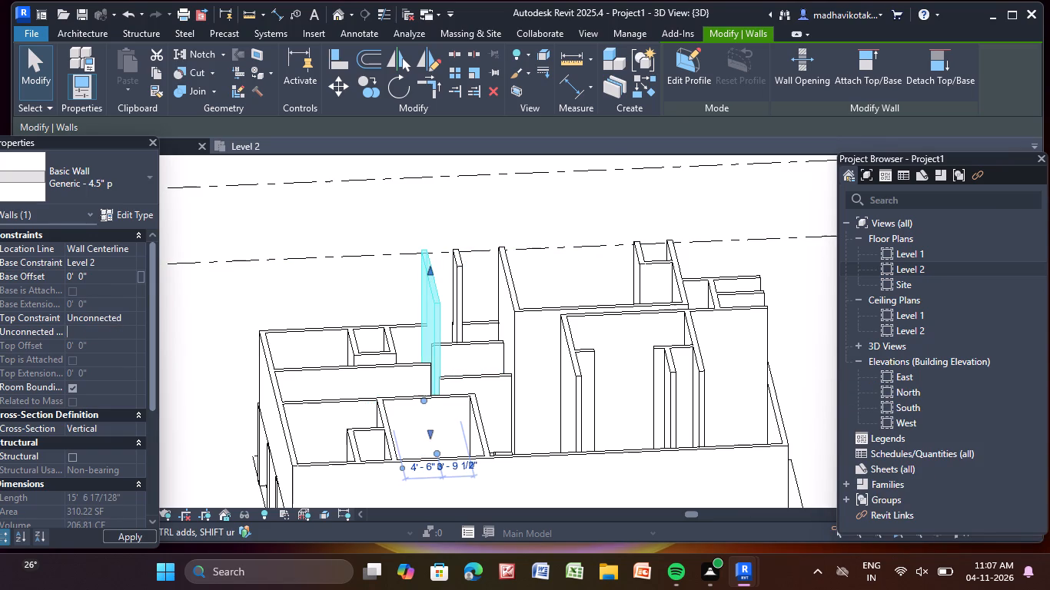
text(10')
key(Return)
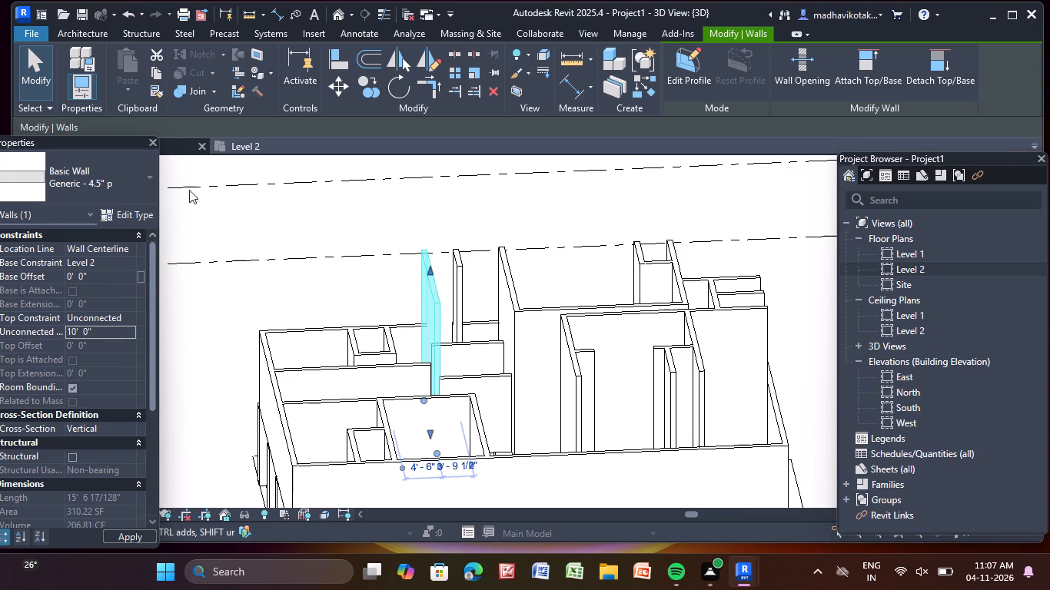
Set the unconnected height of the short 5'-9 1/2" partition behind the farther 9'-4" cross partition to 10'.
click(447, 316)
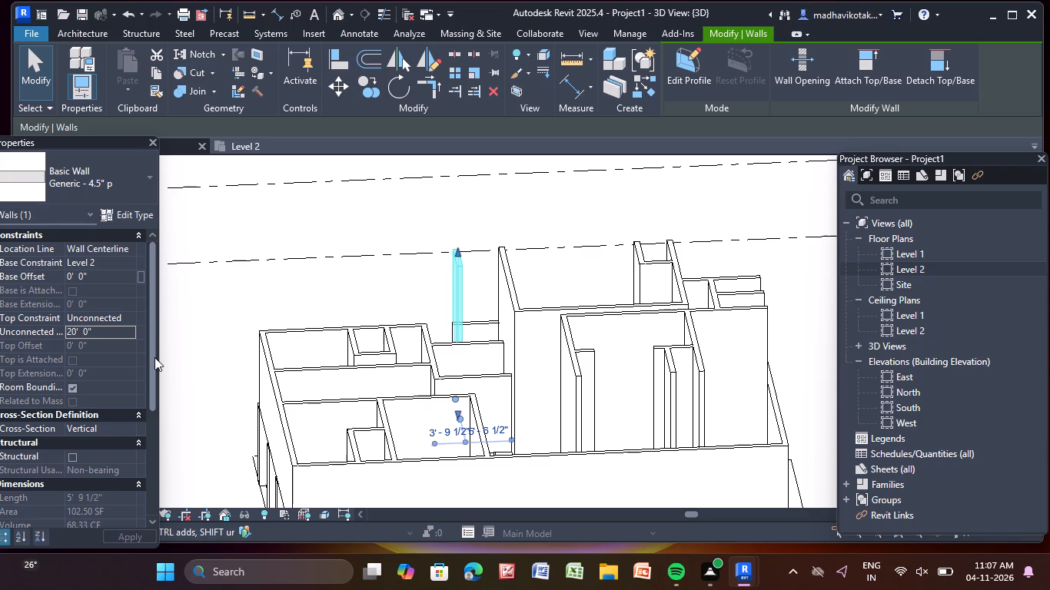
click(113, 330)
key(BackSpace)
text(10')
key(Return)
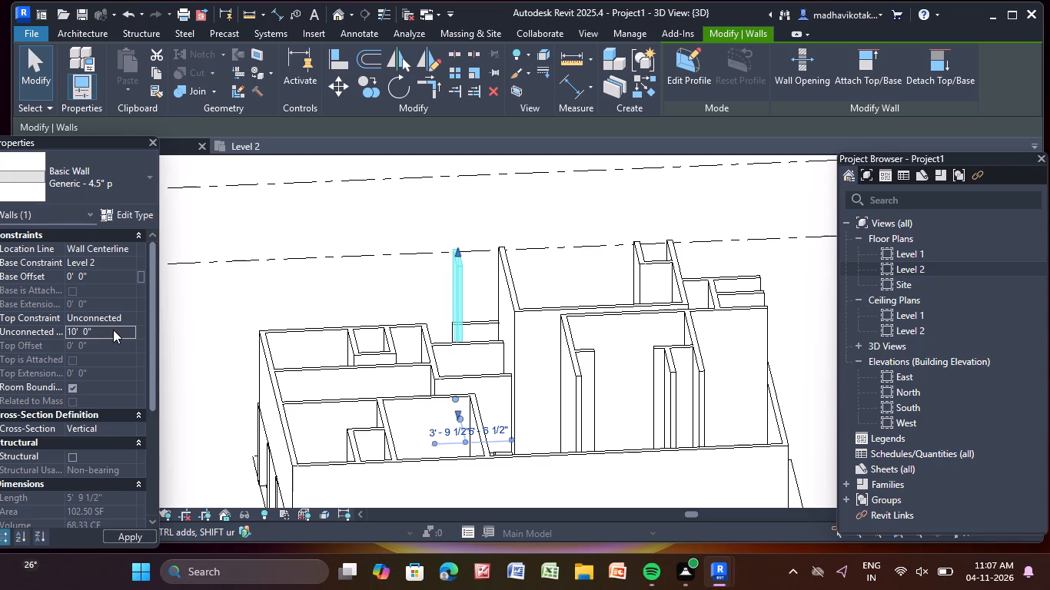
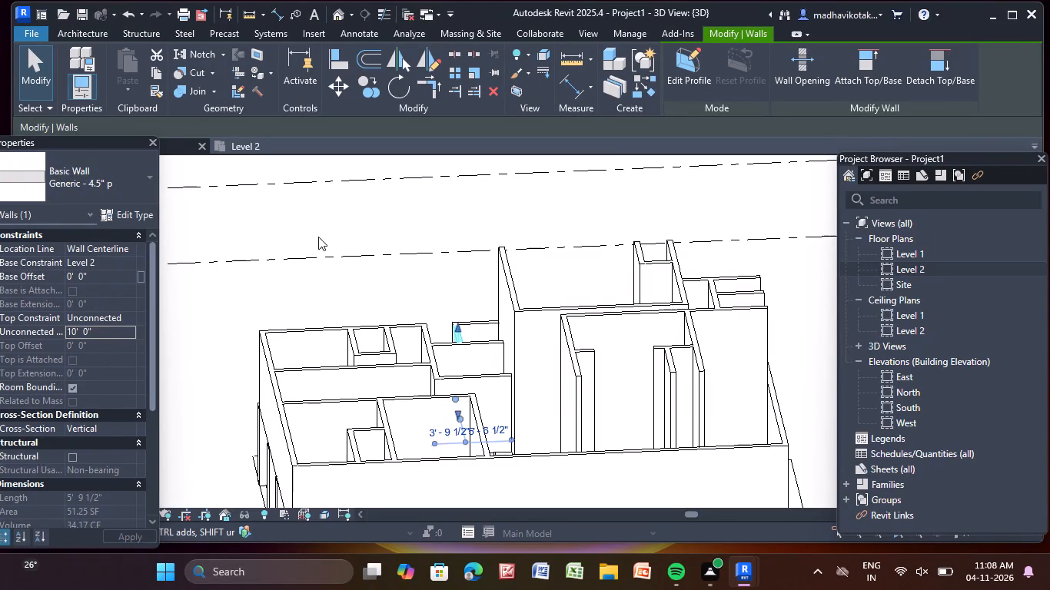
Set the unconnected height of the 18'-10" partition next to the lowered 9'-4" cross partitions to 10'.
click(344, 211)
click(514, 293)
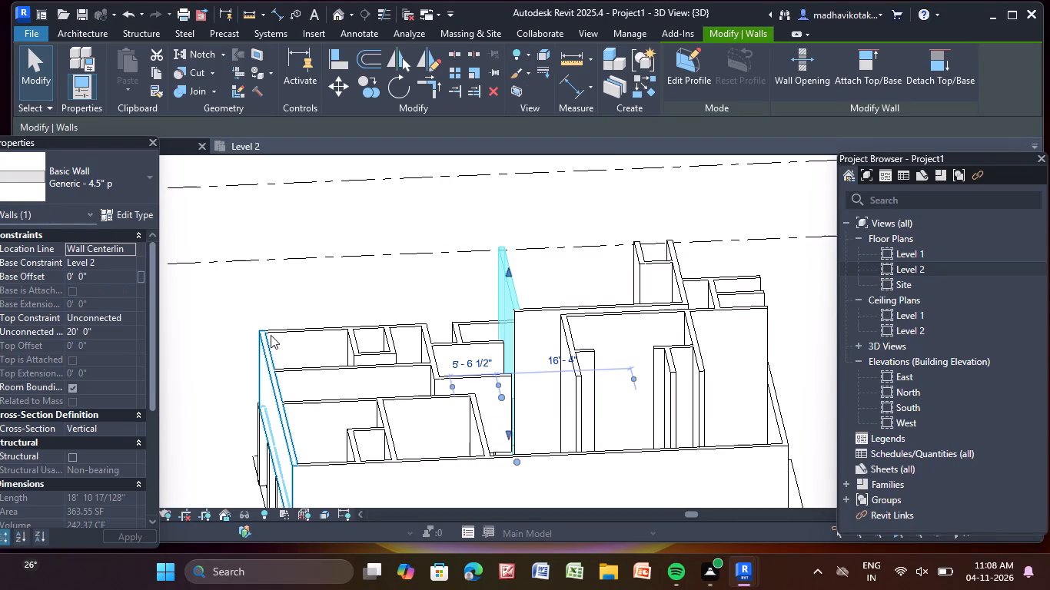
click(133, 327)
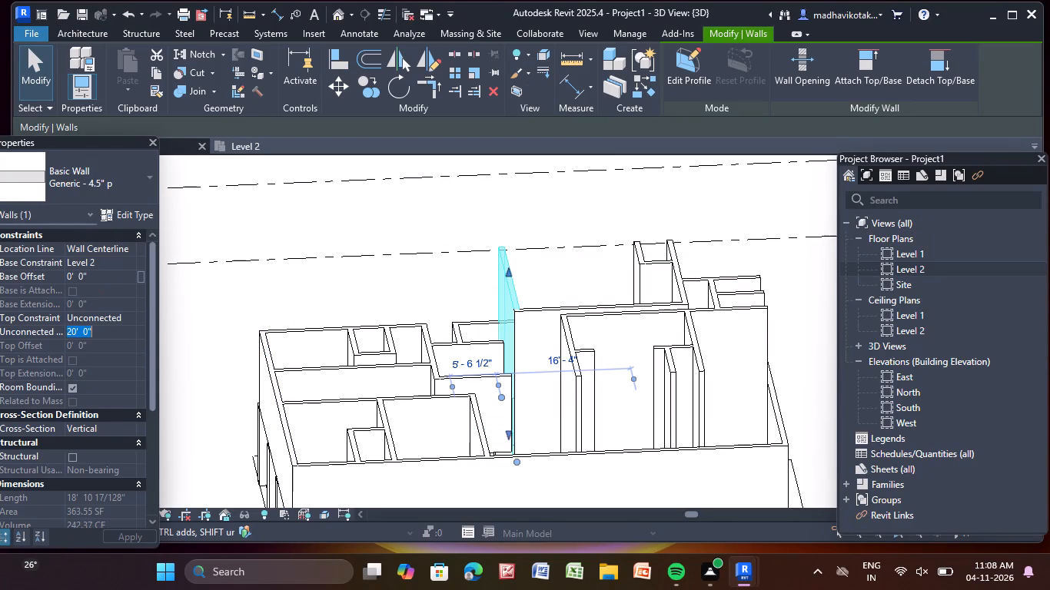
key(BackSpace)
text(10')
key(Return)
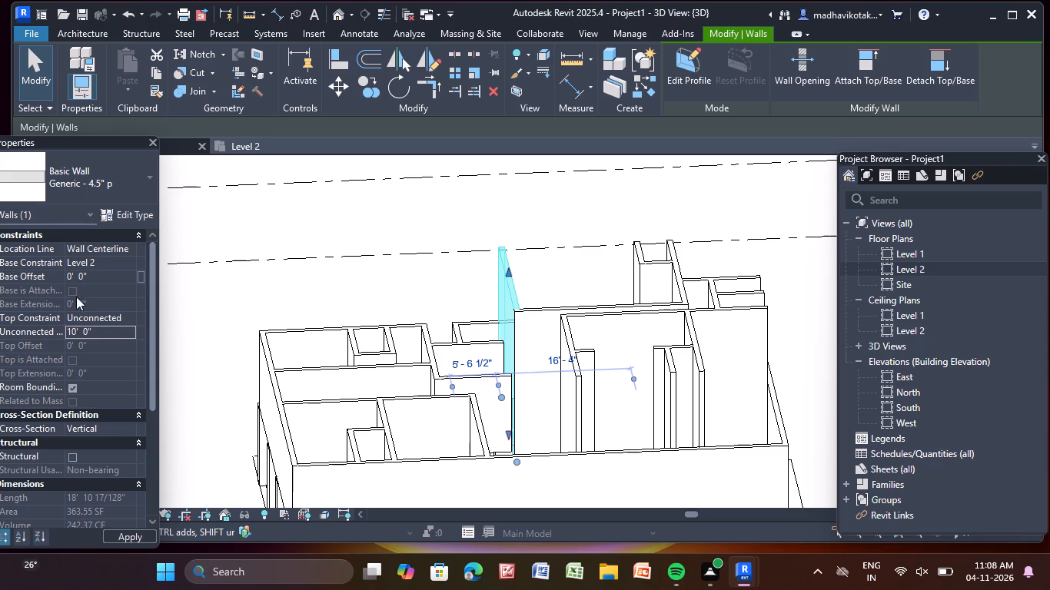
click(347, 275)
Set the unconnected height of the 20'-3" partition in the middle of the floor to 10'.
middle_drag(535, 355, 524, 337)
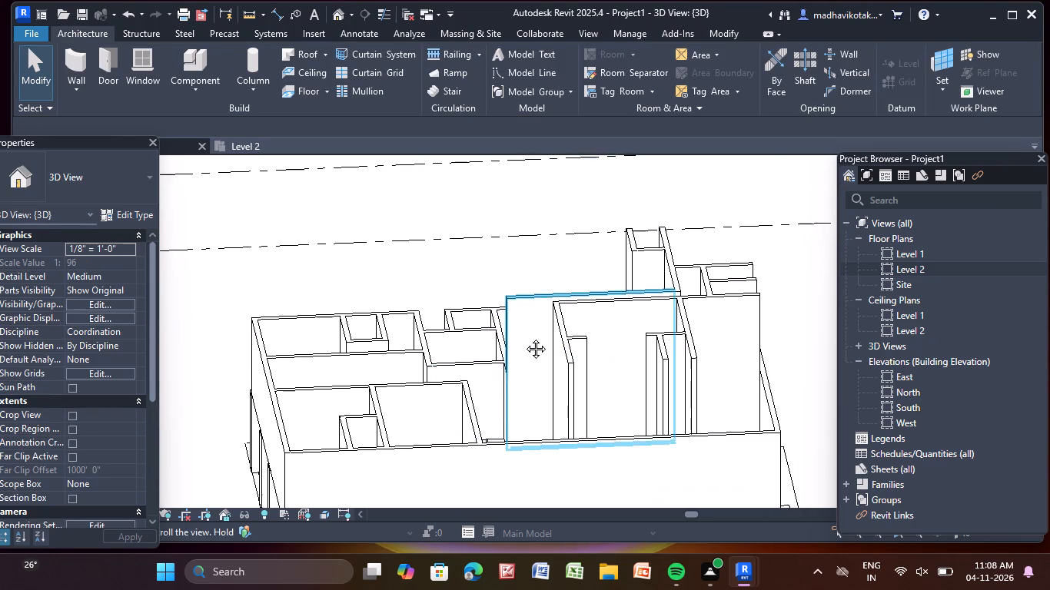
middle_drag(524, 337, 444, 283)
click(444, 284)
click(118, 336)
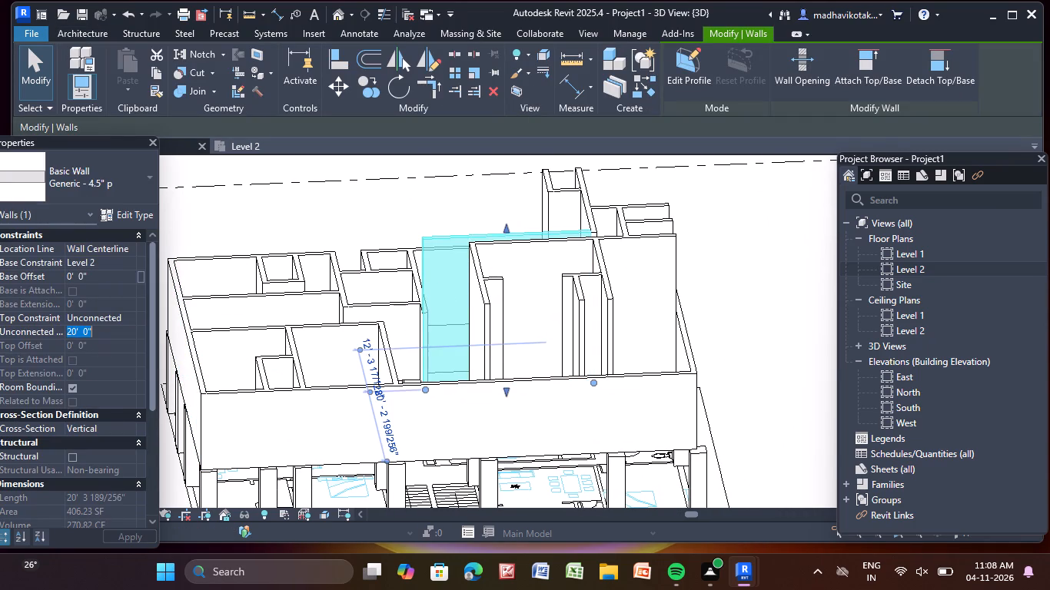
key(BackSpace)
text(10')
key(Return)
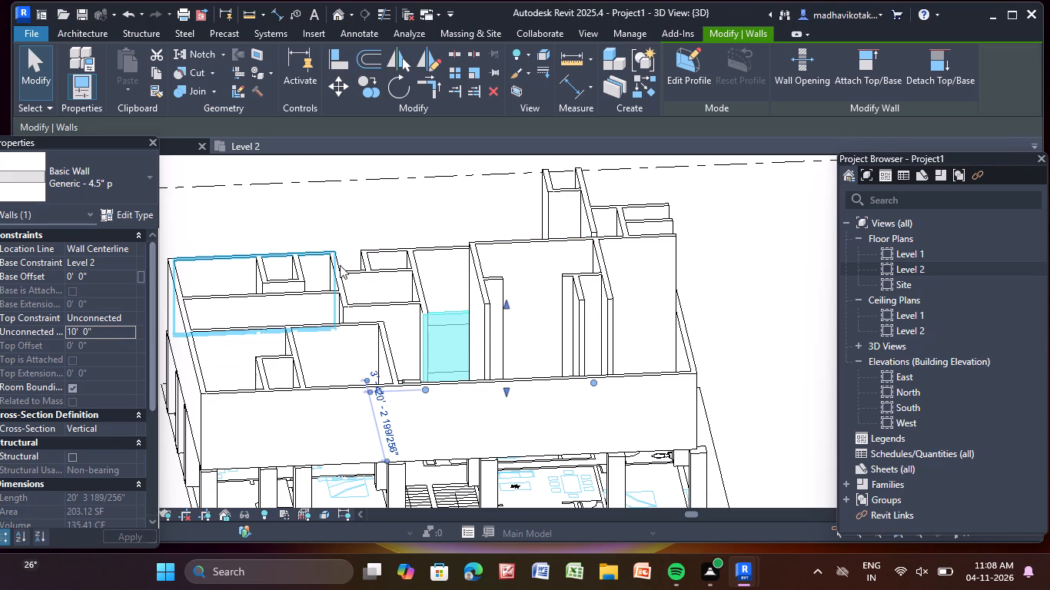
Set the unconnected height of the short 2'-7" stub partition in the front middle room to 10'.
click(493, 287)
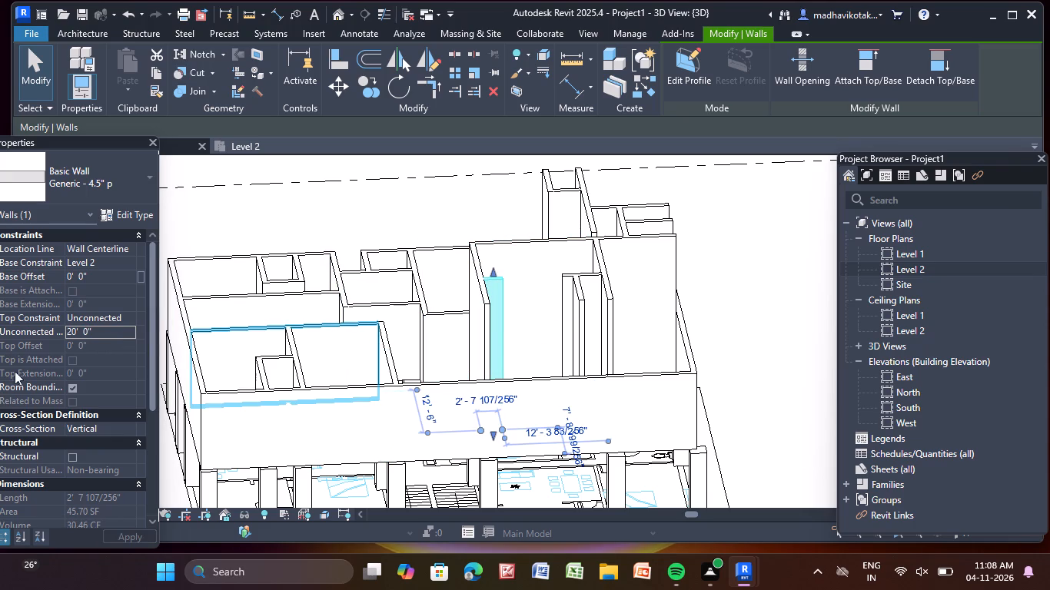
click(121, 335)
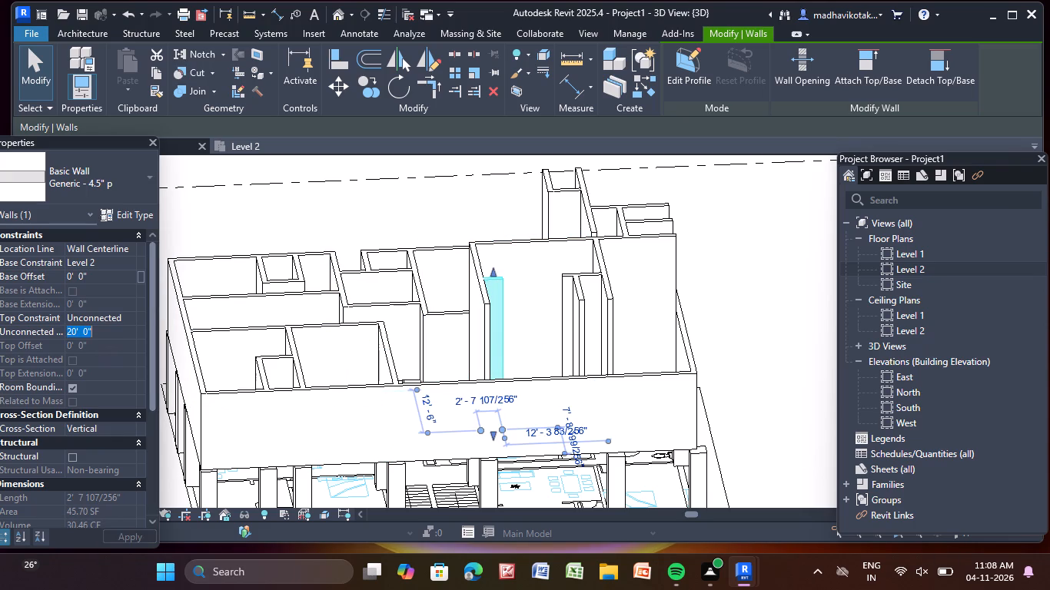
key(BackSpace)
text(10')
key(Return)
click(224, 214)
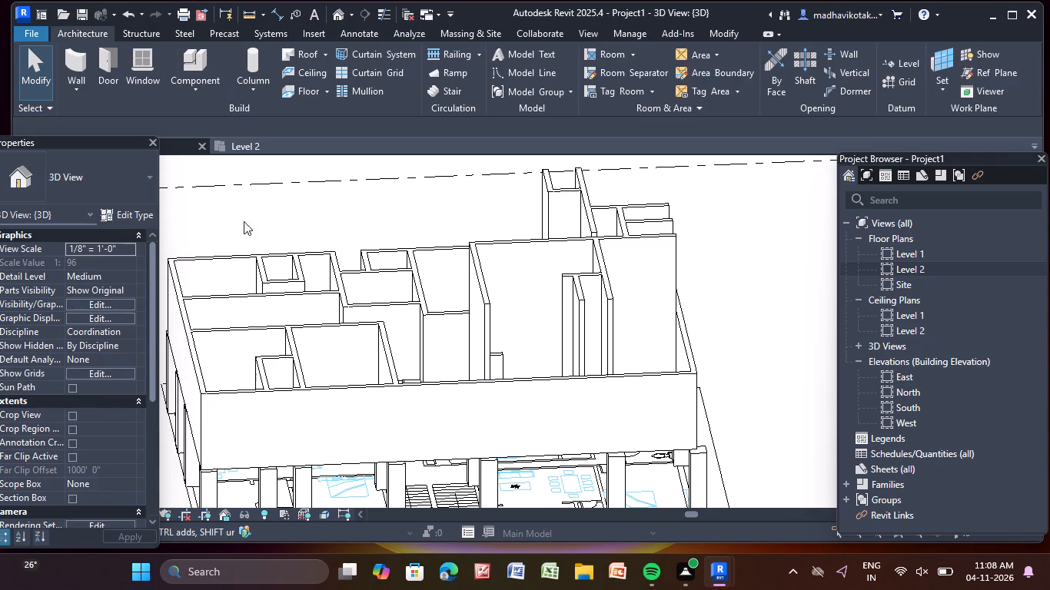
Set the unconnected height of the 24'-11" partition behind the front middle room to 10'.
click(519, 245)
click(111, 327)
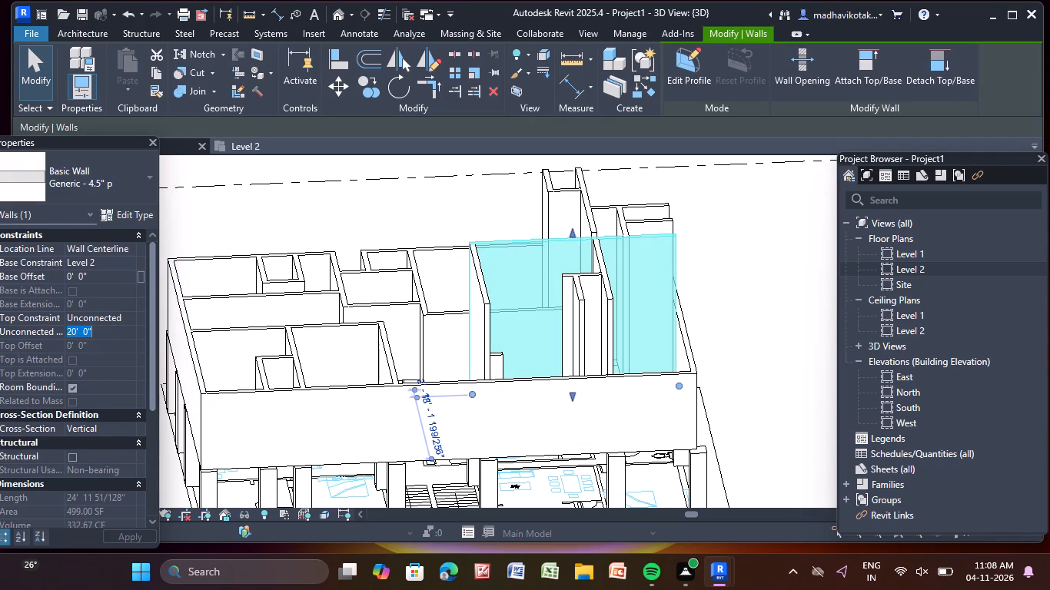
key(BackSpace)
text(10)
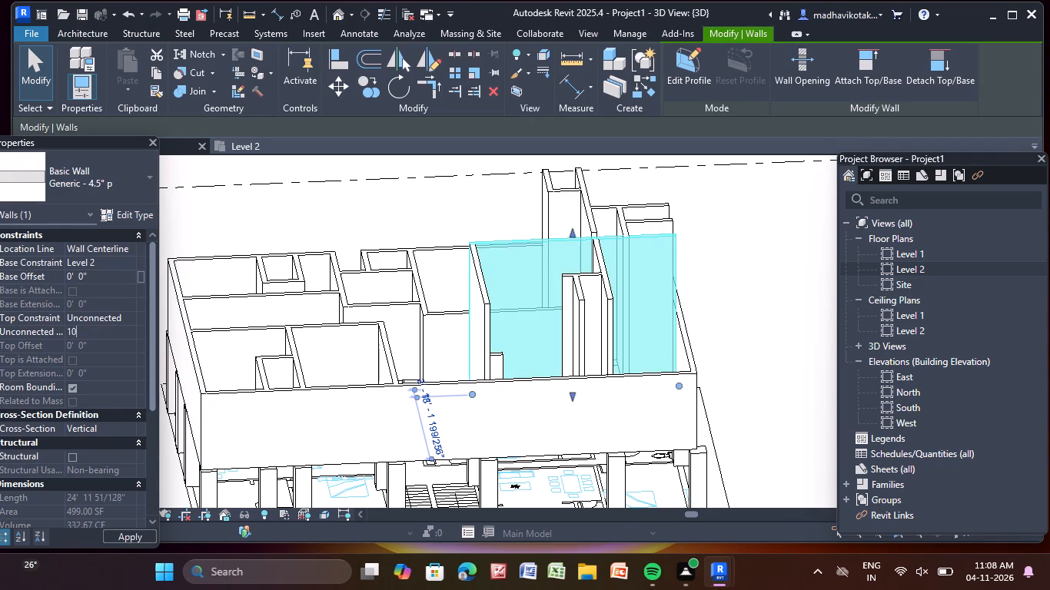
key(apostrophe)
key(Return)
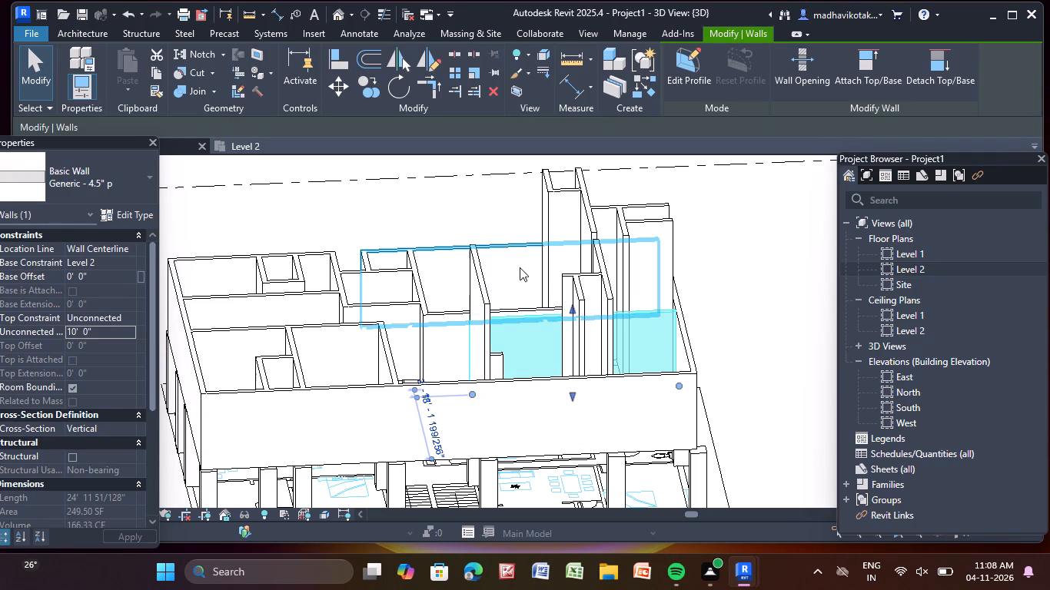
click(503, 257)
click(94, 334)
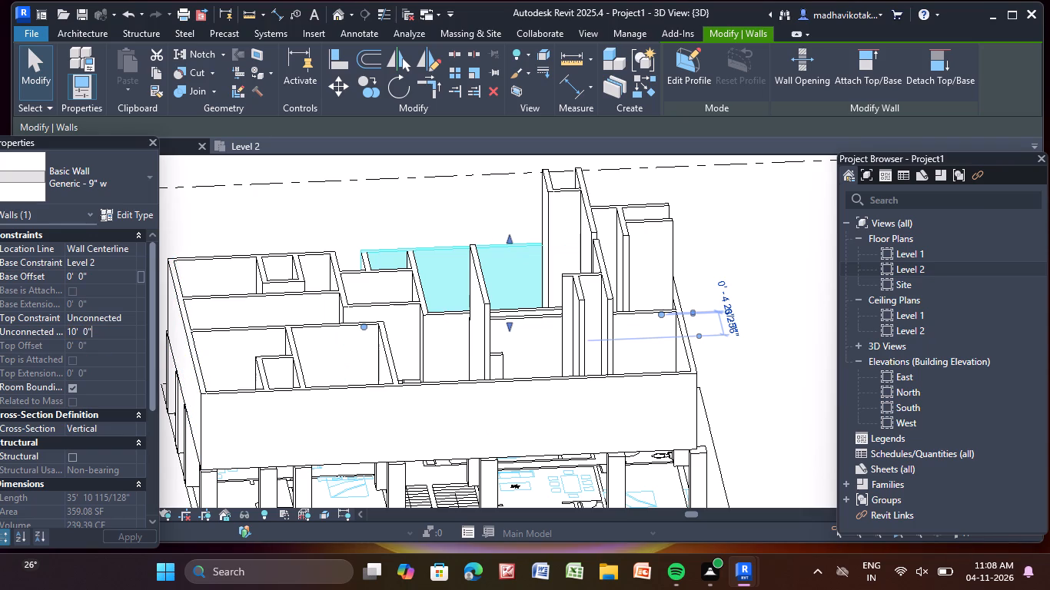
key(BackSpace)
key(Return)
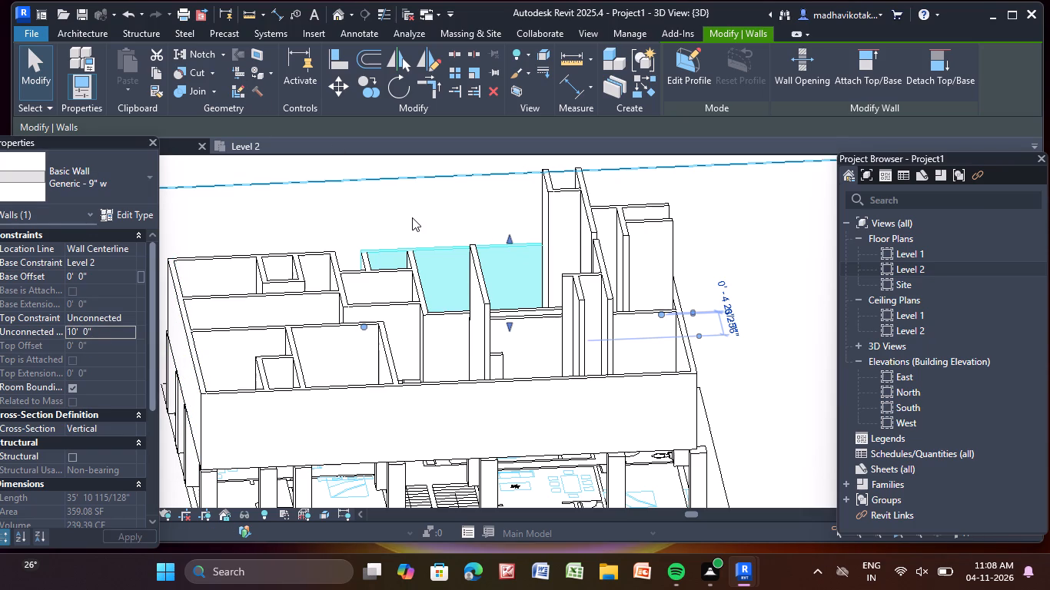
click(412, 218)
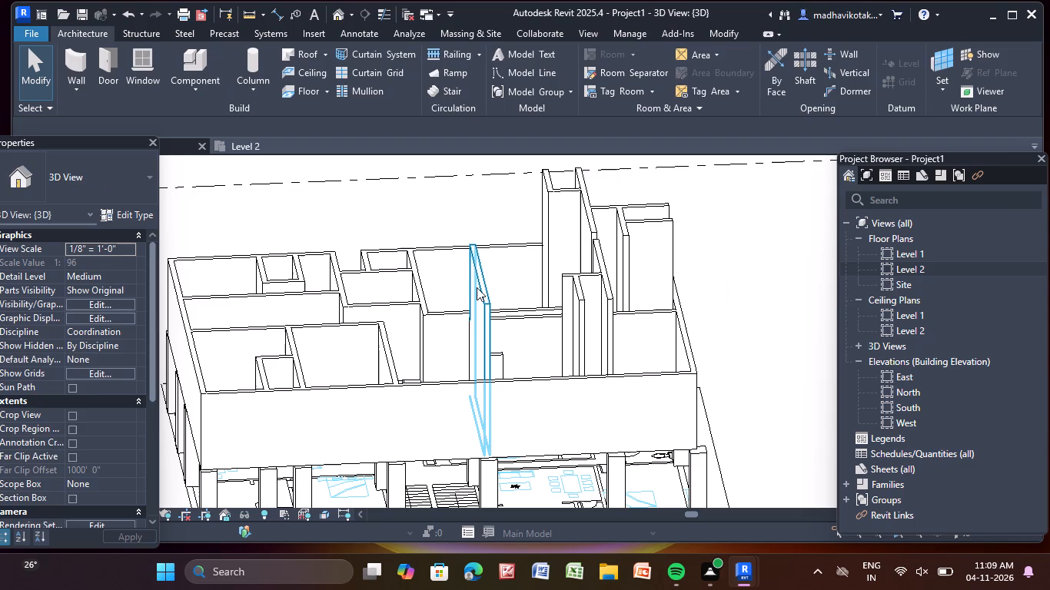
Set the unconnected height of the 18'-1" partition that meets the end of the 24'-11" partition to 10'.
click(477, 287)
click(103, 334)
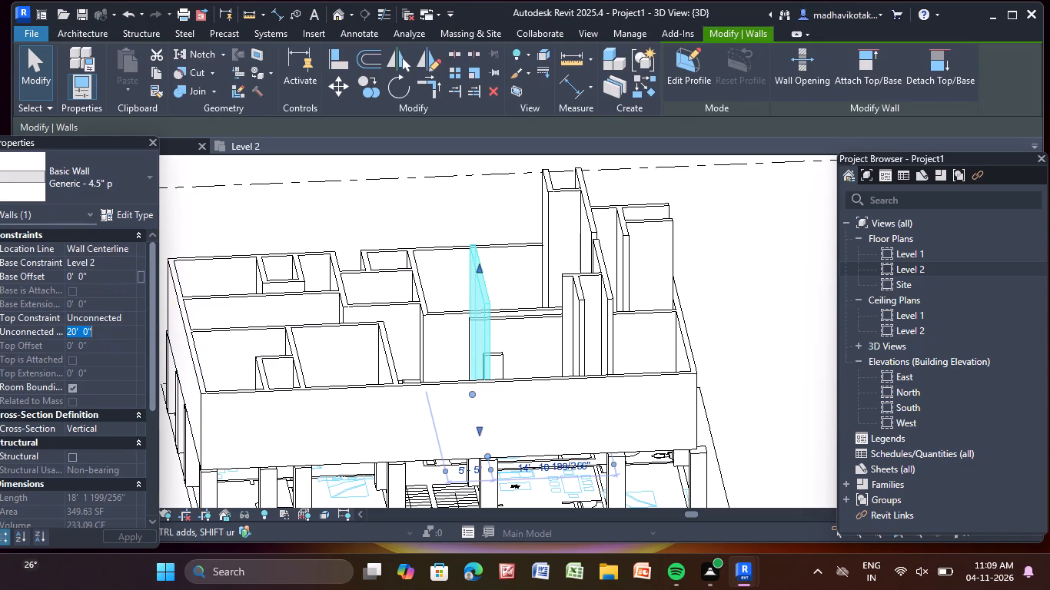
key(BackSpace)
text(10')
key(Return)
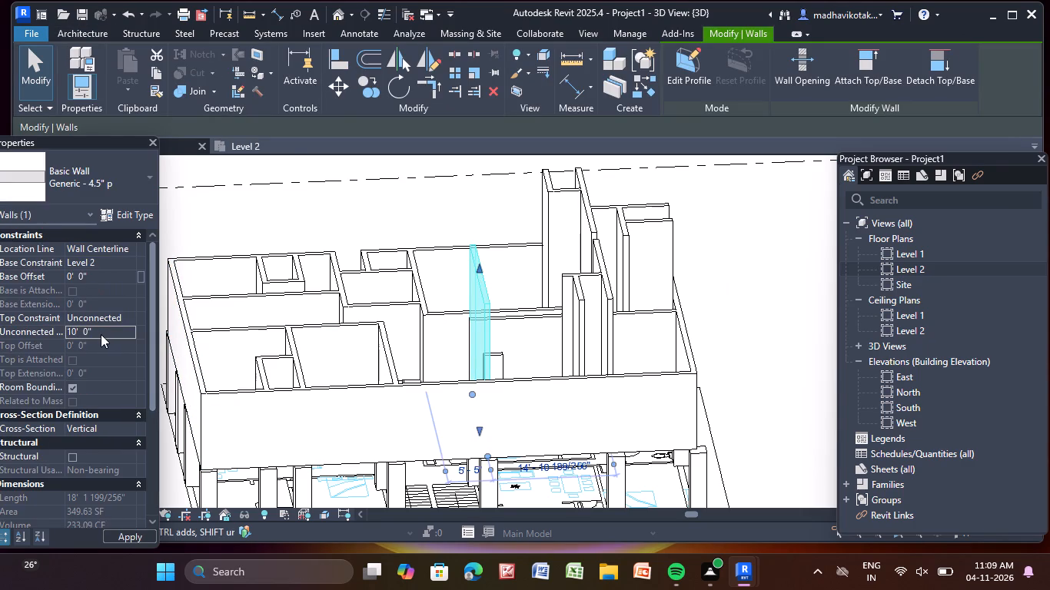
Set the unconnected height of the short 3'-11" cross partition near the rear exterior wall to 10'.
click(573, 218)
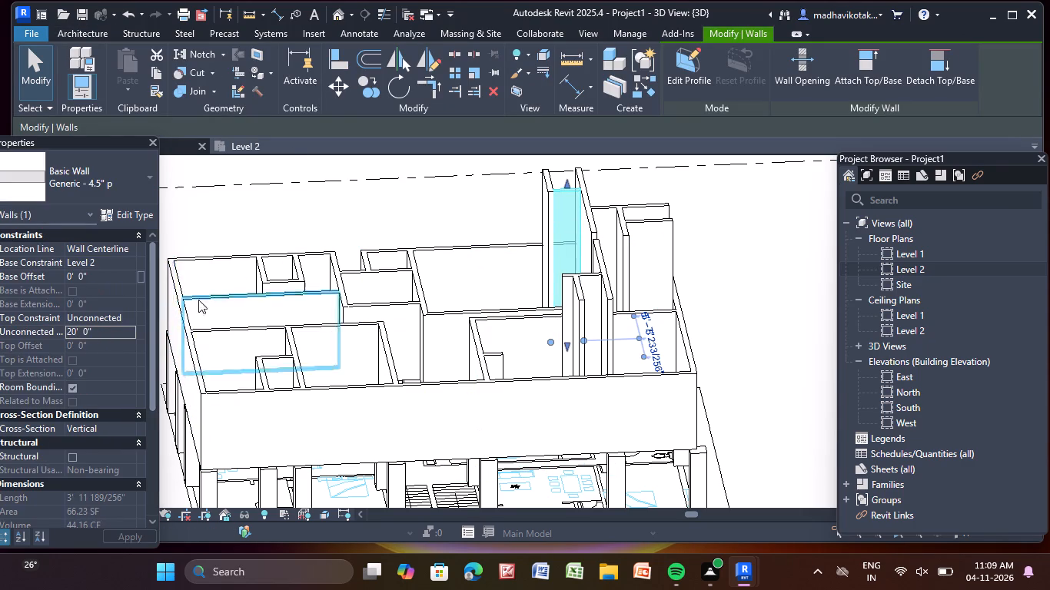
click(123, 332)
key(BackSpace)
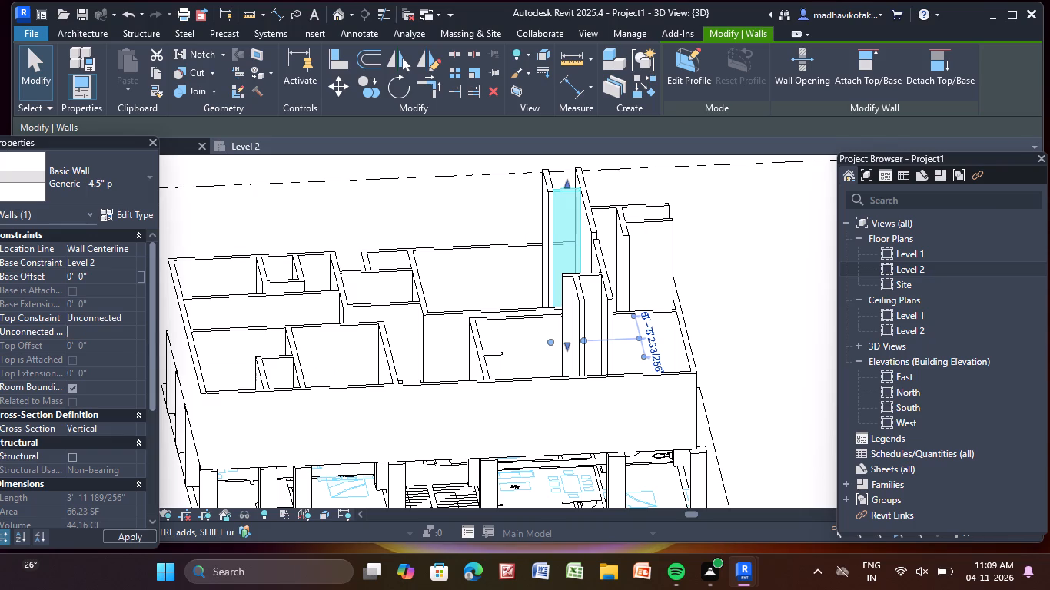
text(10')
key(Return)
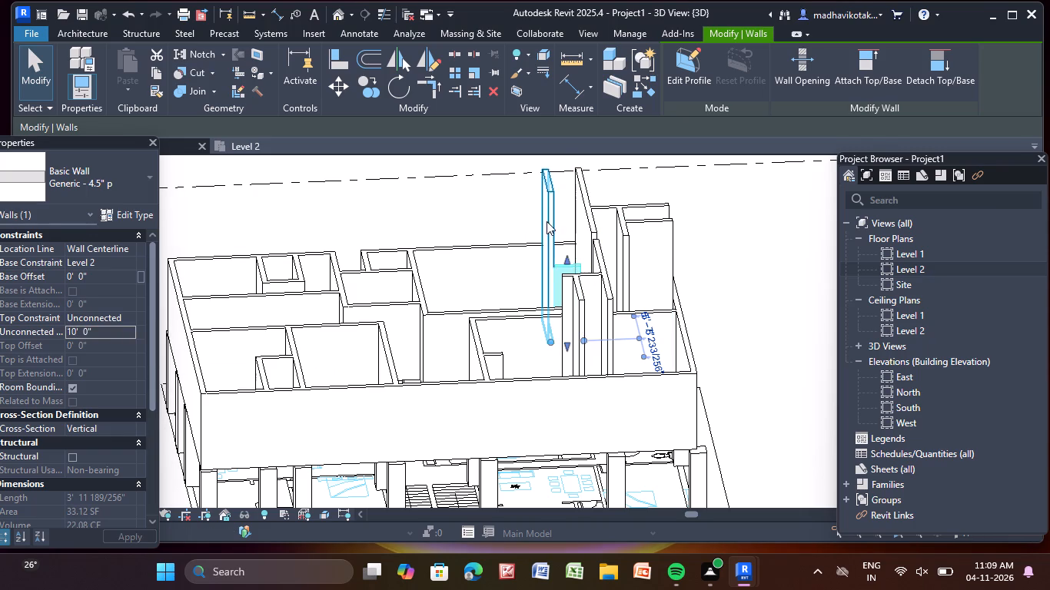
Set the unconnected height of the 6'-7" partition joining the 3'-11" cross partition to the rear wall to 10'.
click(543, 218)
click(105, 337)
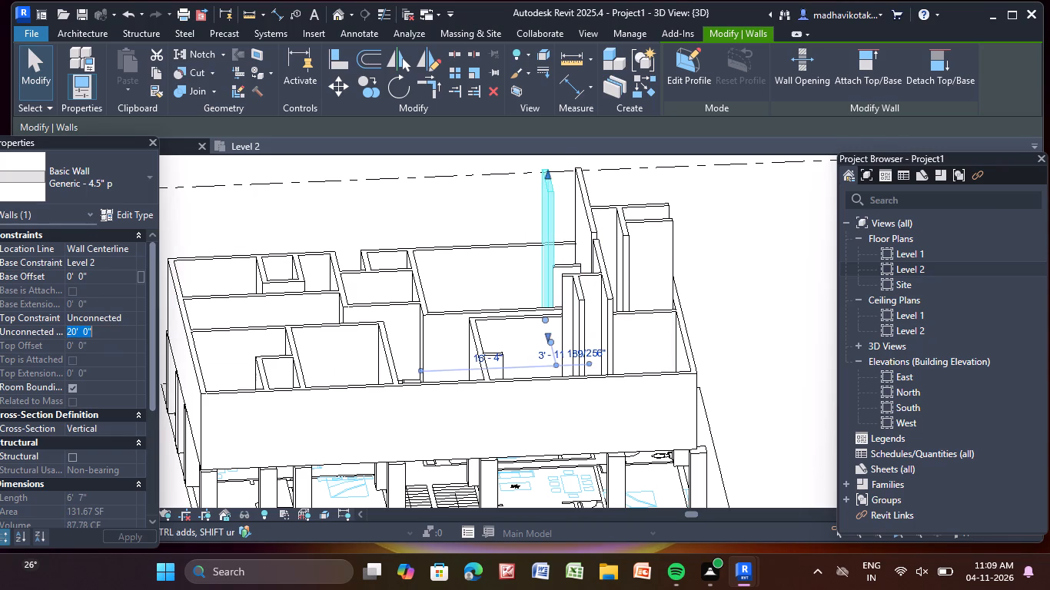
key(BackSpace)
key(1)
text(0')
key(Return)
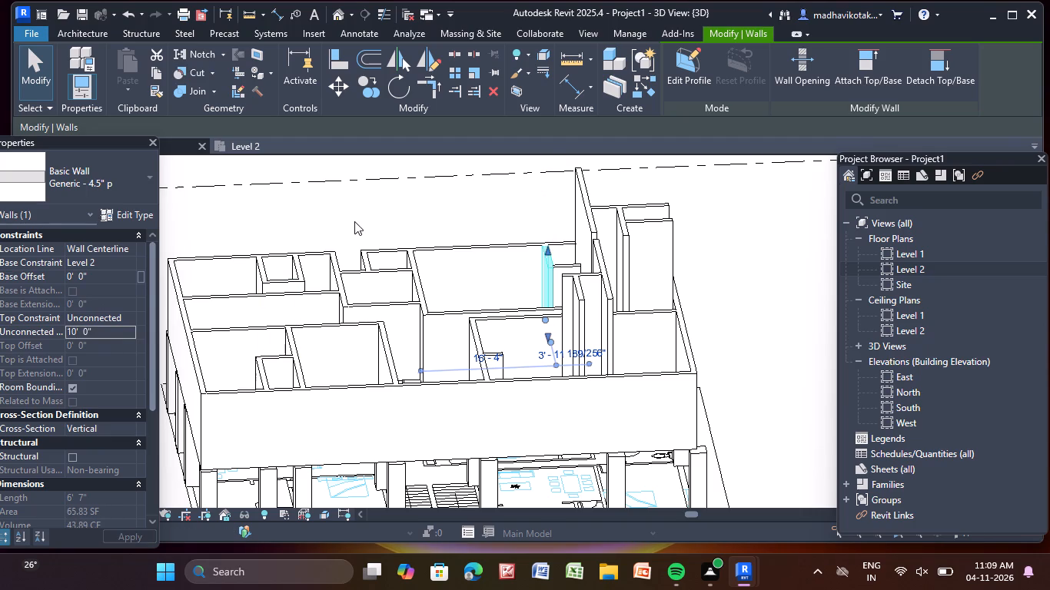
click(369, 222)
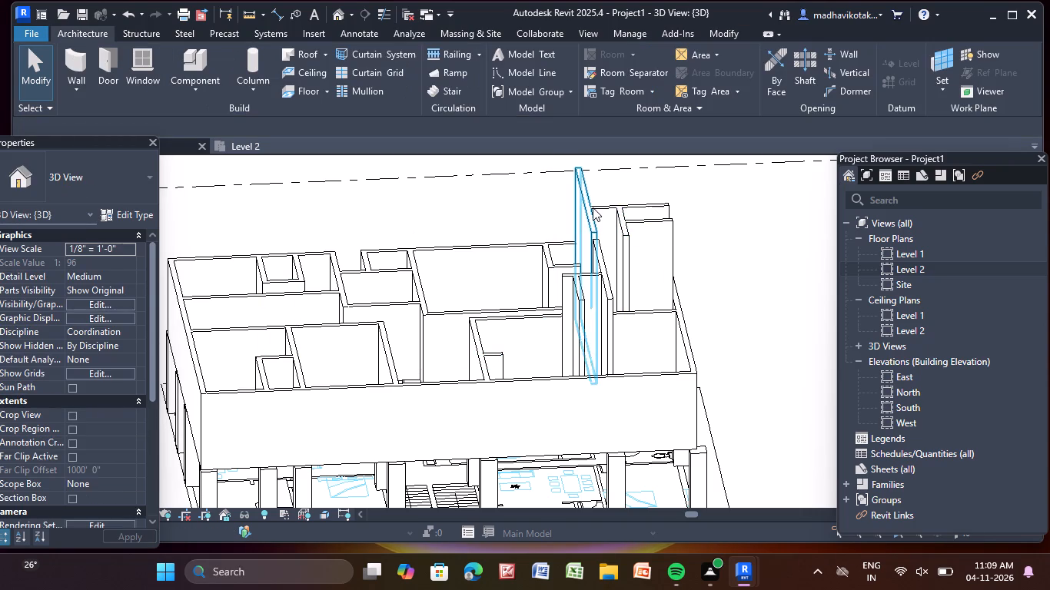
Set the unconnected height of the 6'-3" cross partition behind the 24'-11" partition to 10'.
click(642, 234)
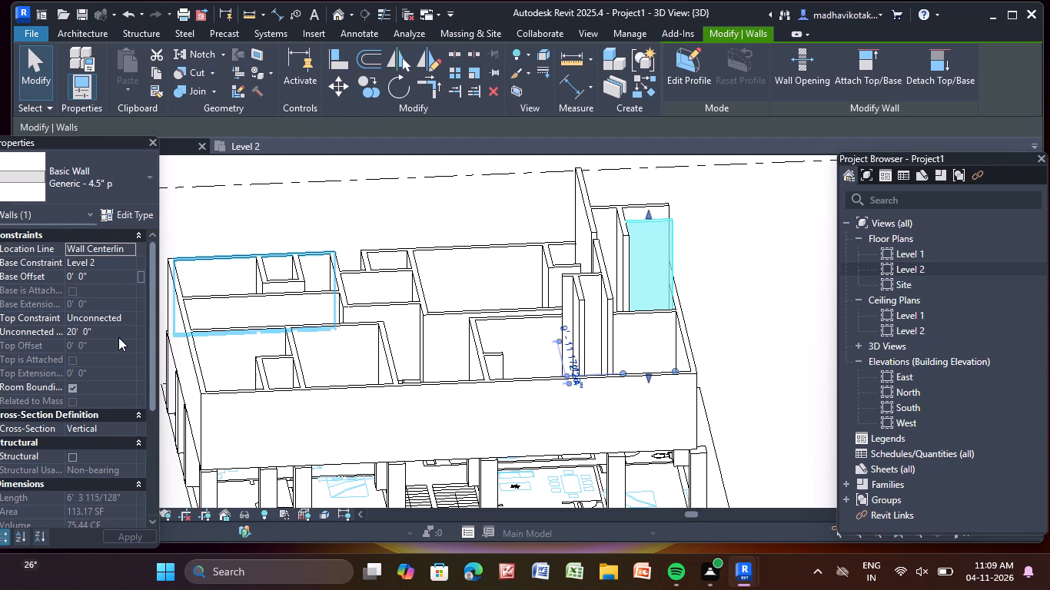
click(120, 336)
key(BackSpace)
text(10')
key(Return)
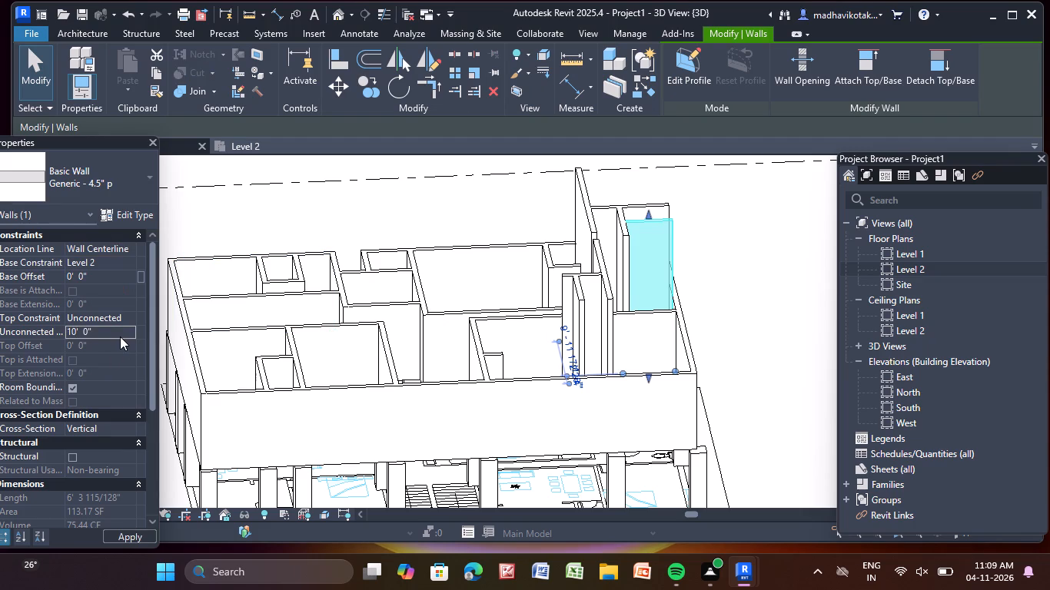
Set the unconnected height of the 10'-0" cross partition behind the 6'-3" partition to 10'.
click(656, 222)
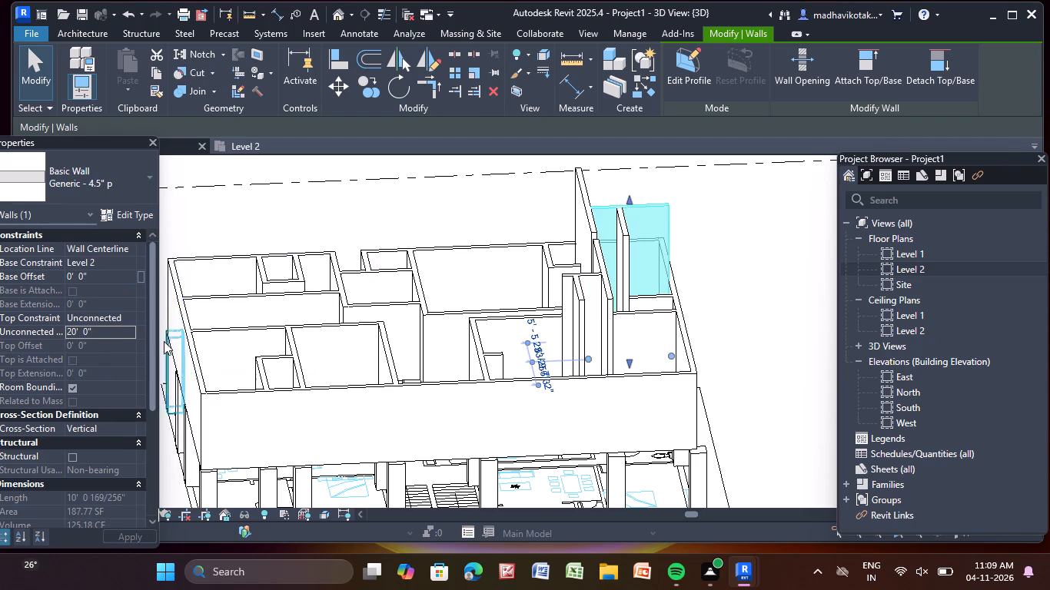
click(117, 332)
key(BackSpace)
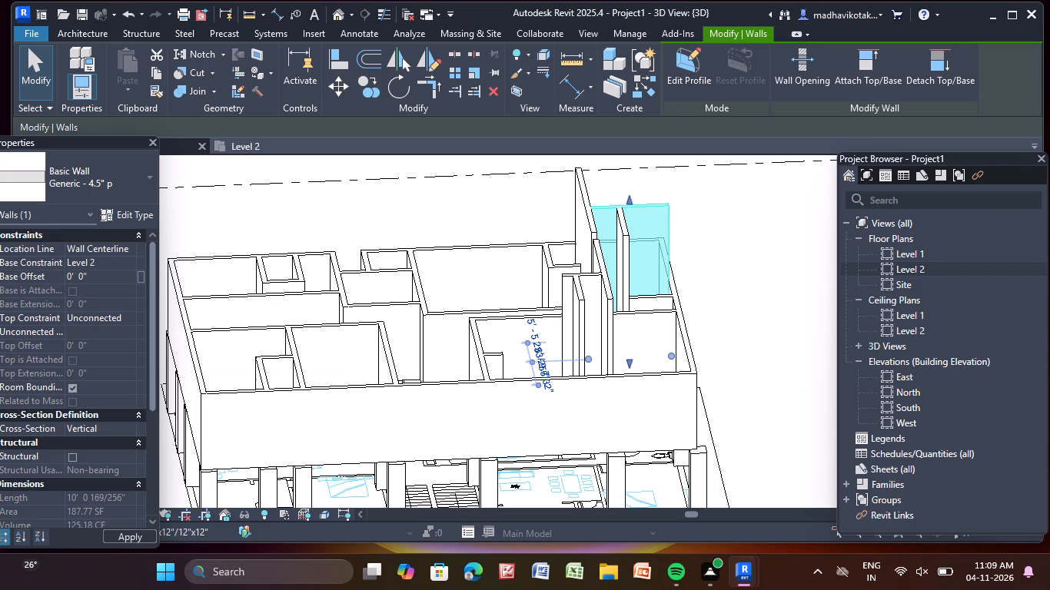
text(10')
key(Return)
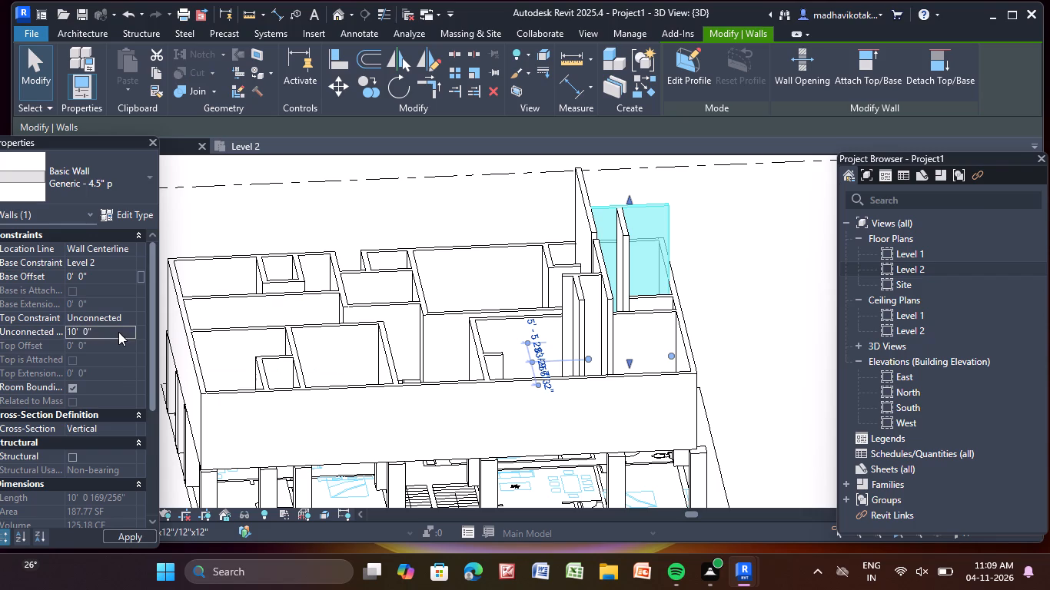
Set the unconnected height of the 18'-10" partition between the 3'-11" and 10'-0" cross partitions to 10'.
click(595, 196)
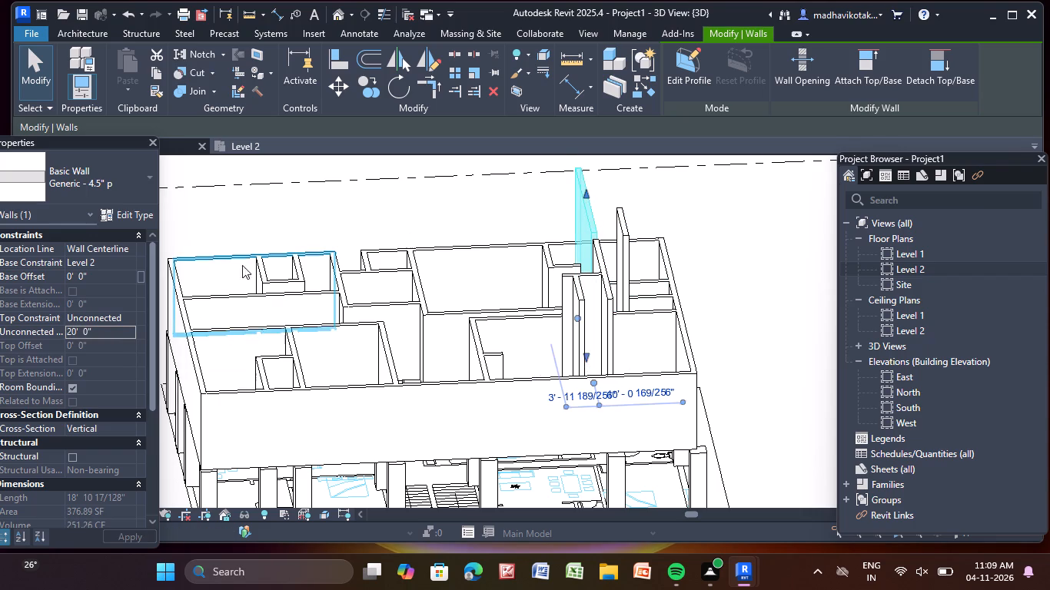
click(117, 326)
key(BackSpace)
text(10')
key(Return)
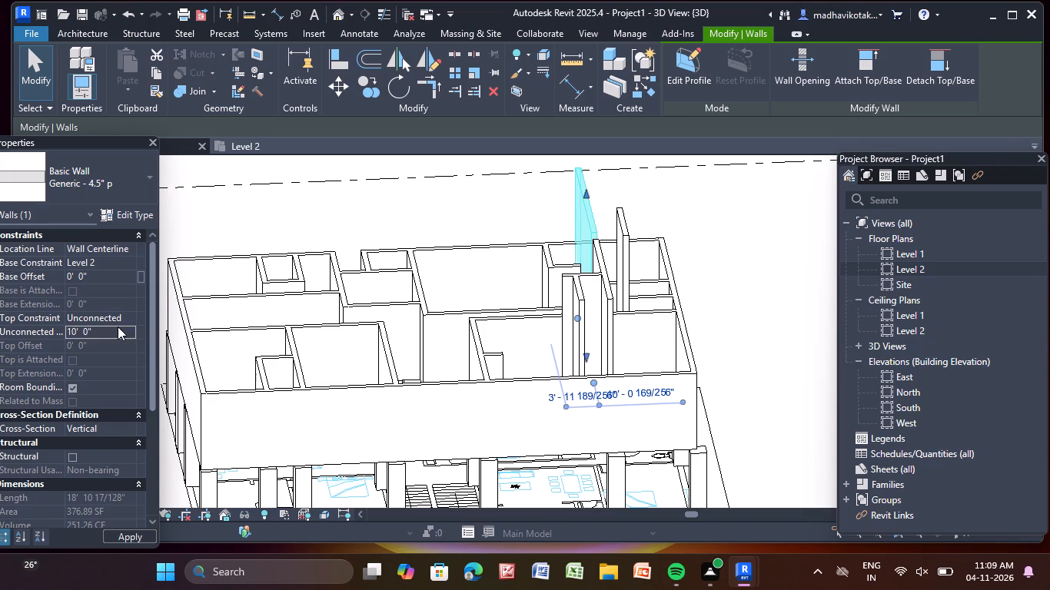
Set the unconnected height of the 5'-0" cross partition in front of the 24'-11" partition to 10'.
scroll(135, 321, up, 1)
click(597, 317)
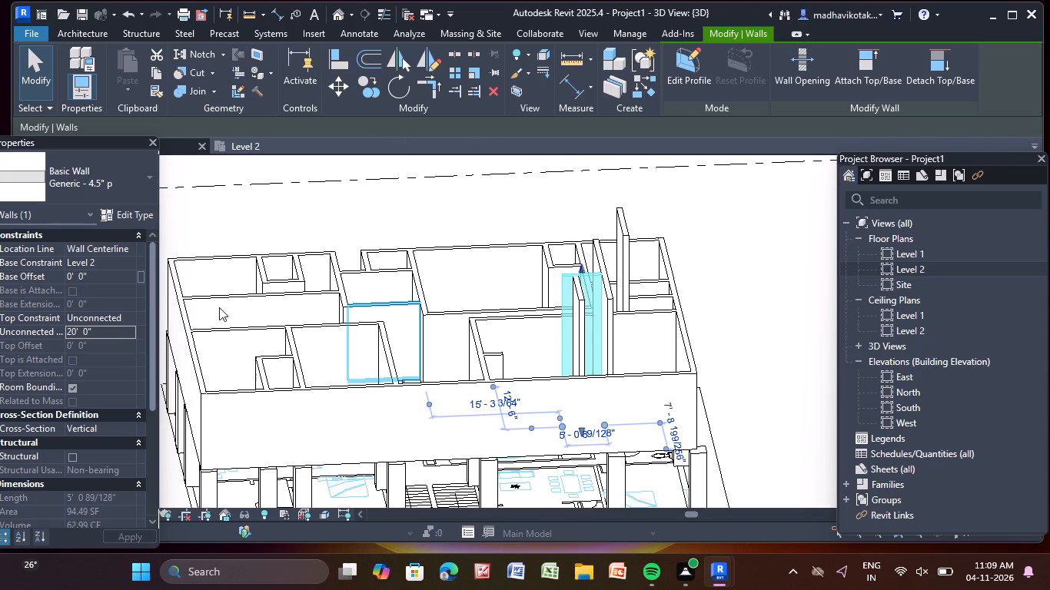
click(121, 332)
key(BackSpace)
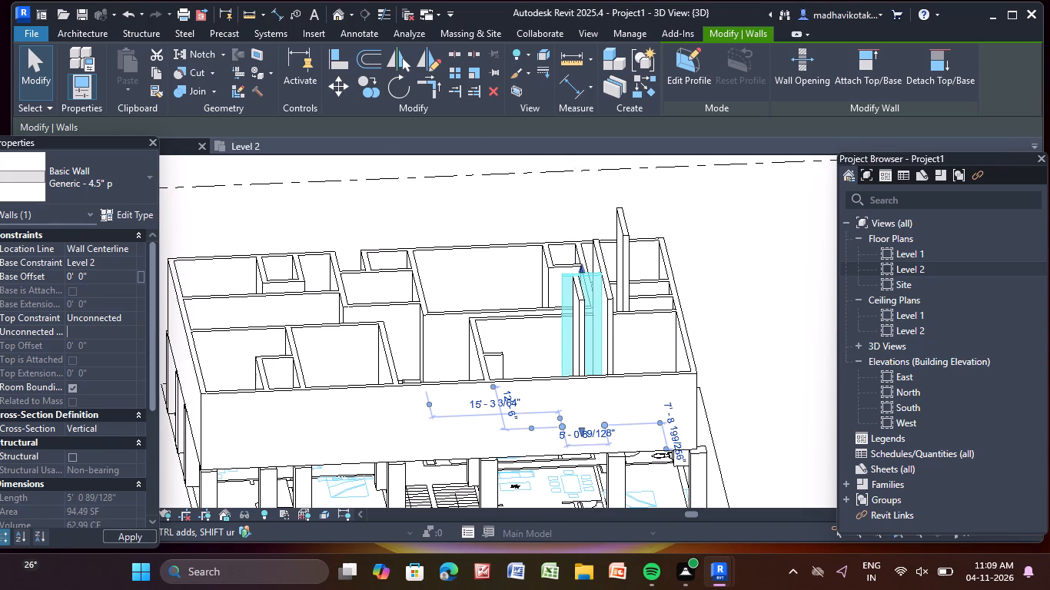
text(10')
key(Return)
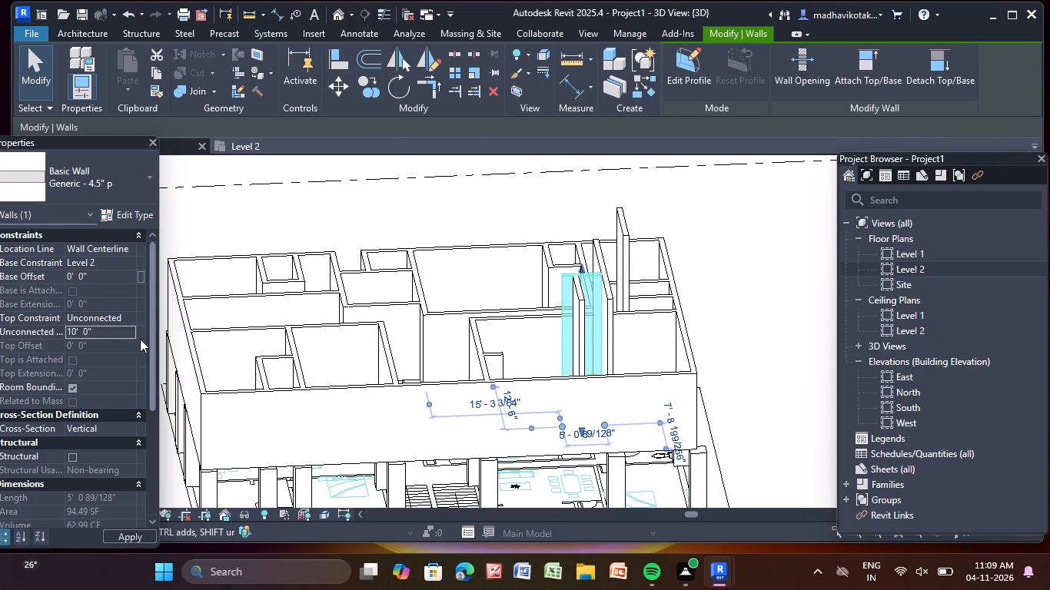
Set the unconnected height of the 7'-8" cross partition in front of the 24'-11" partition to 10'.
scroll(500, 366, up, 3)
click(498, 366)
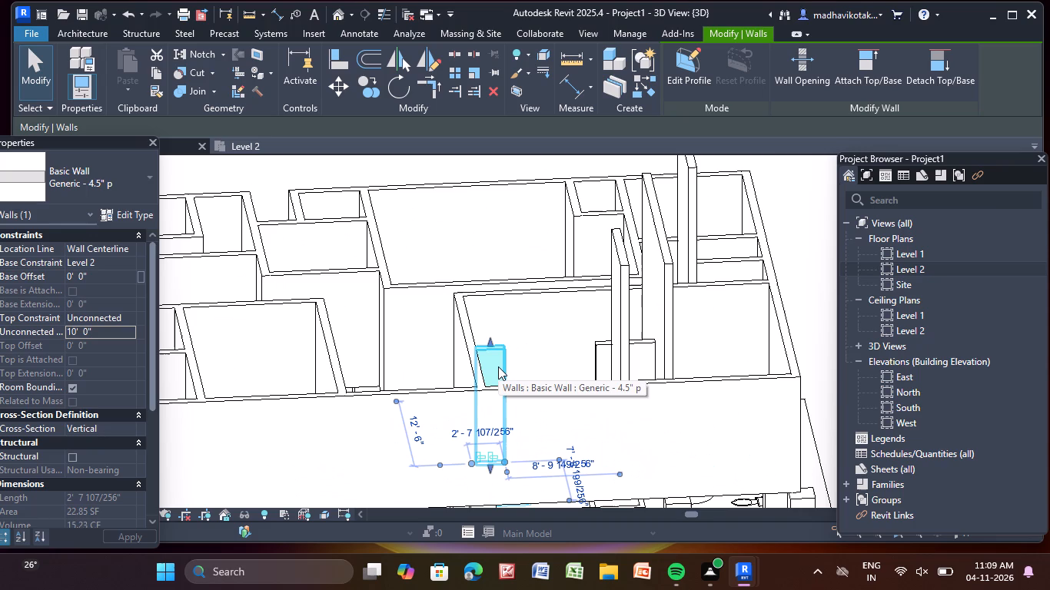
key(Escape)
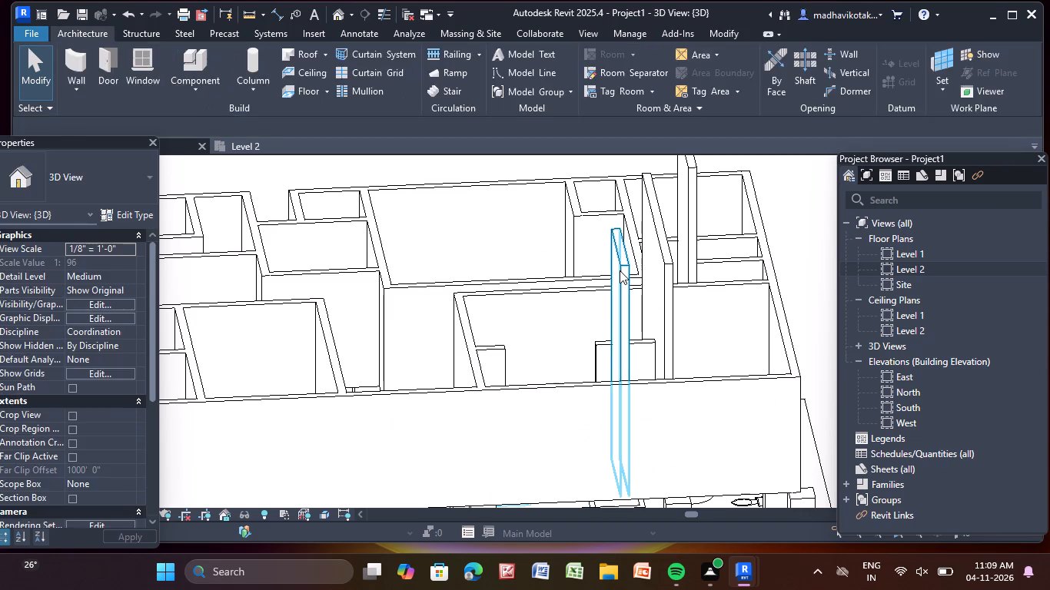
click(620, 270)
click(133, 338)
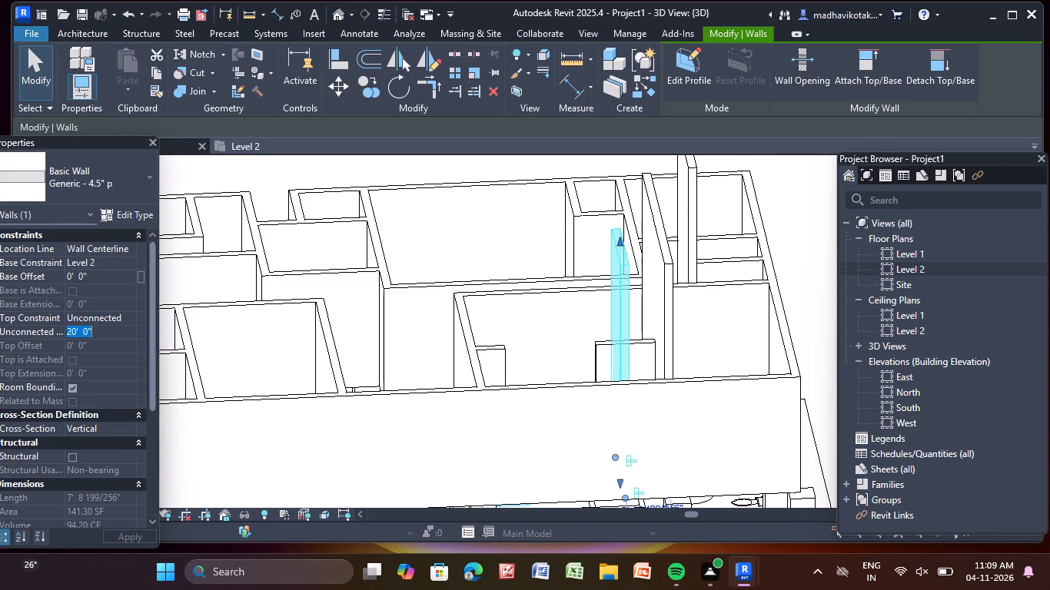
key(BackSpace)
text(10')
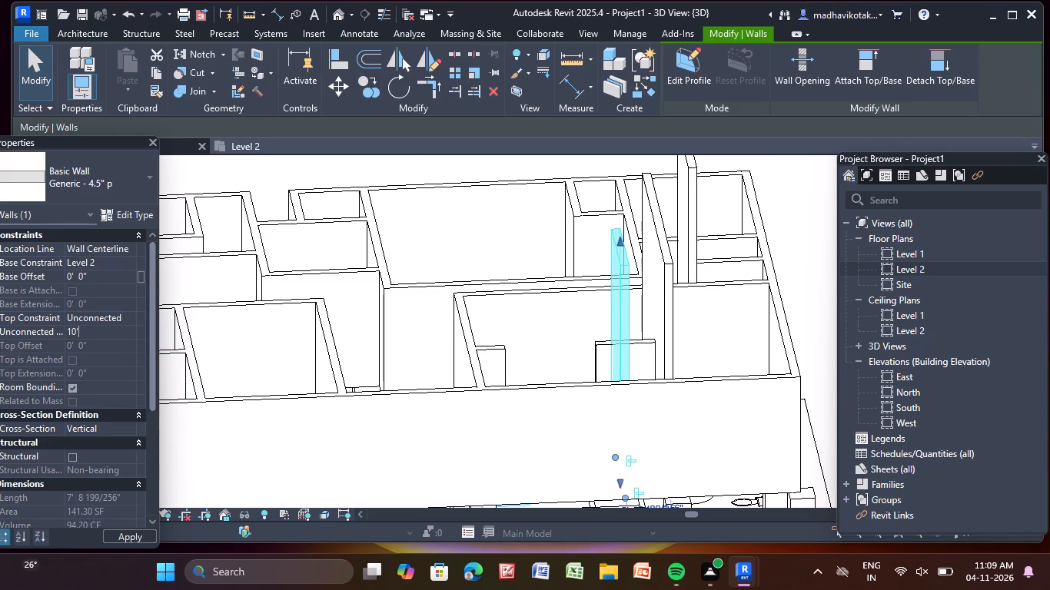
key(Return)
Set the unconnected height of the 8'-10" cross partition behind the 24'-11" partition to 10'.
middle_drag(397, 333, 98, 378)
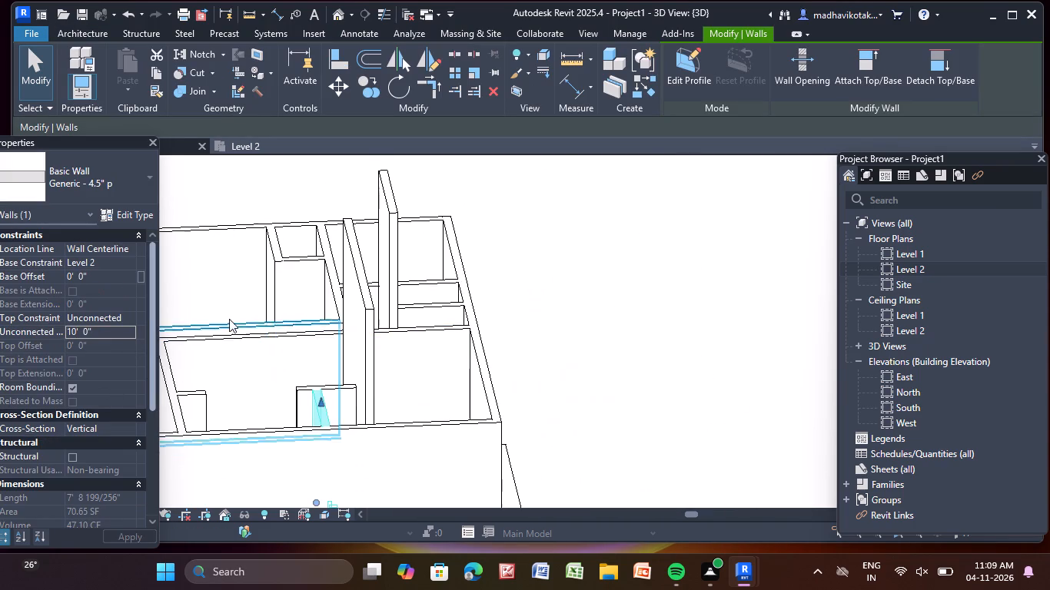
click(395, 215)
middle_drag(302, 331, 449, 334)
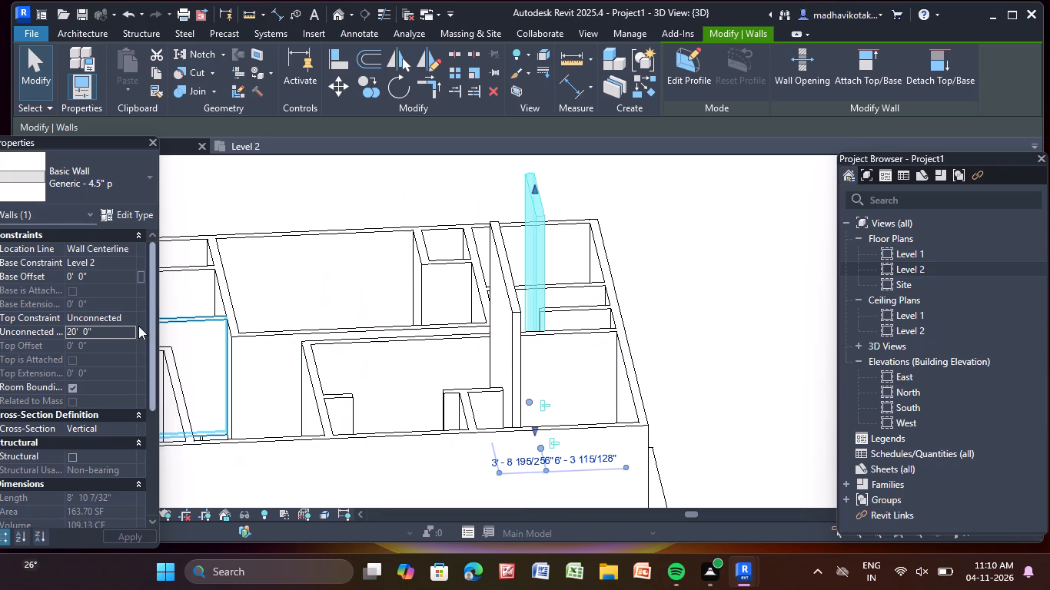
click(115, 330)
key(BackSpace)
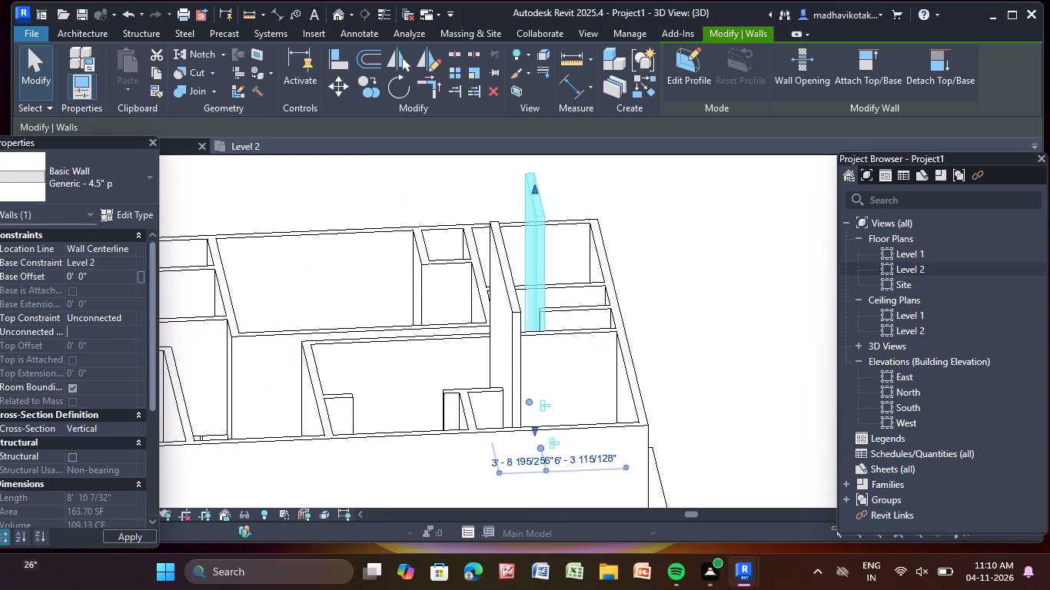
text(10')
key(Return)
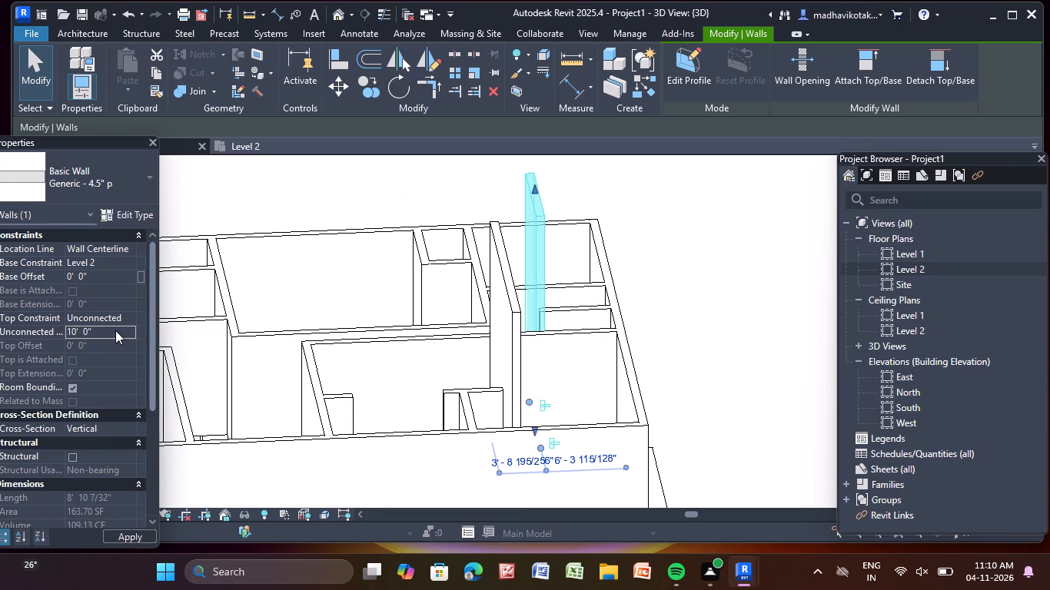
Set the unconnected height of the 18'-1" partition crossing in front of the small rear rooms to 10'.
click(502, 281)
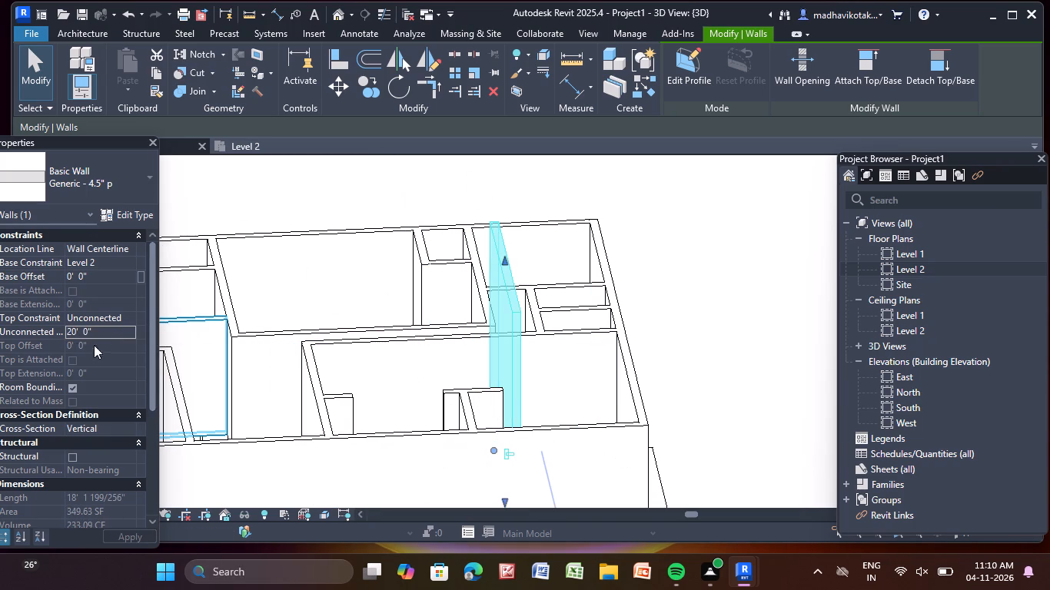
click(110, 330)
key(BackSpace)
text(10')
key(Return)
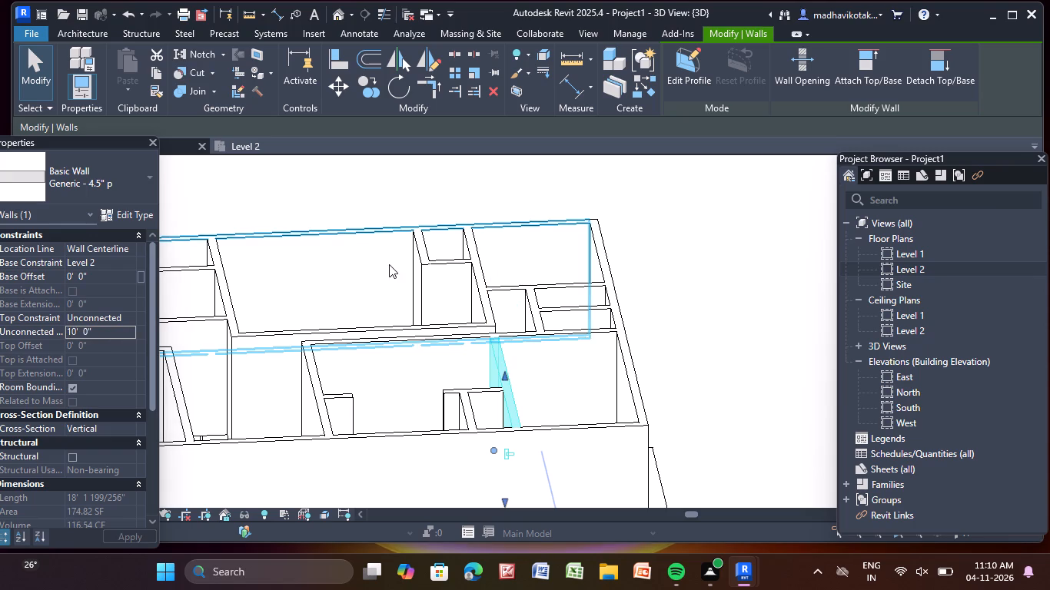
Check the unconnected heights of the 3'-11", 6'-7" and 24'-11" partitions on Level 2.
click(439, 272)
key(1)
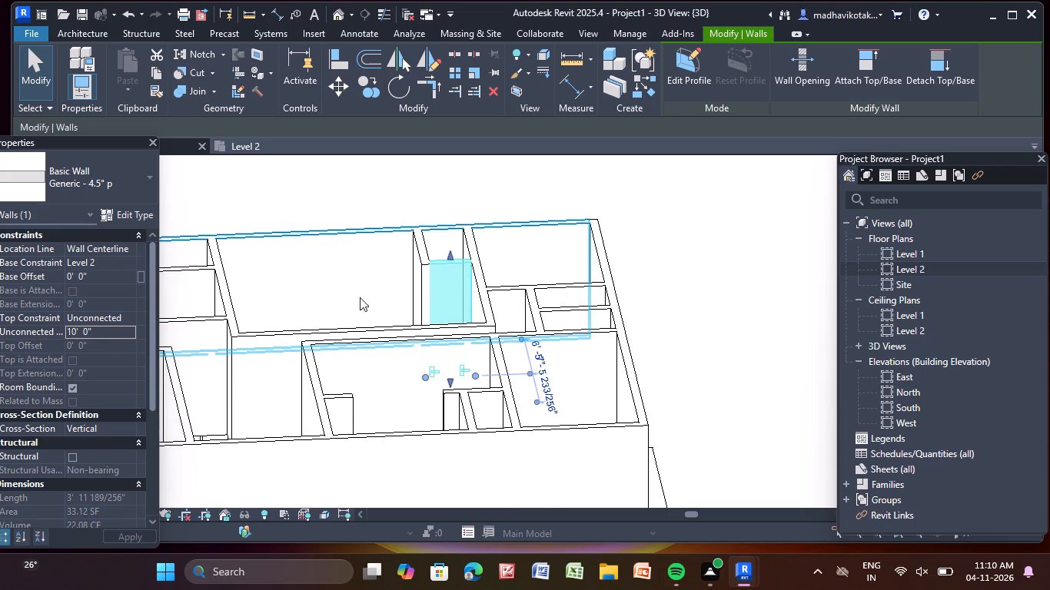
click(420, 253)
key(1)
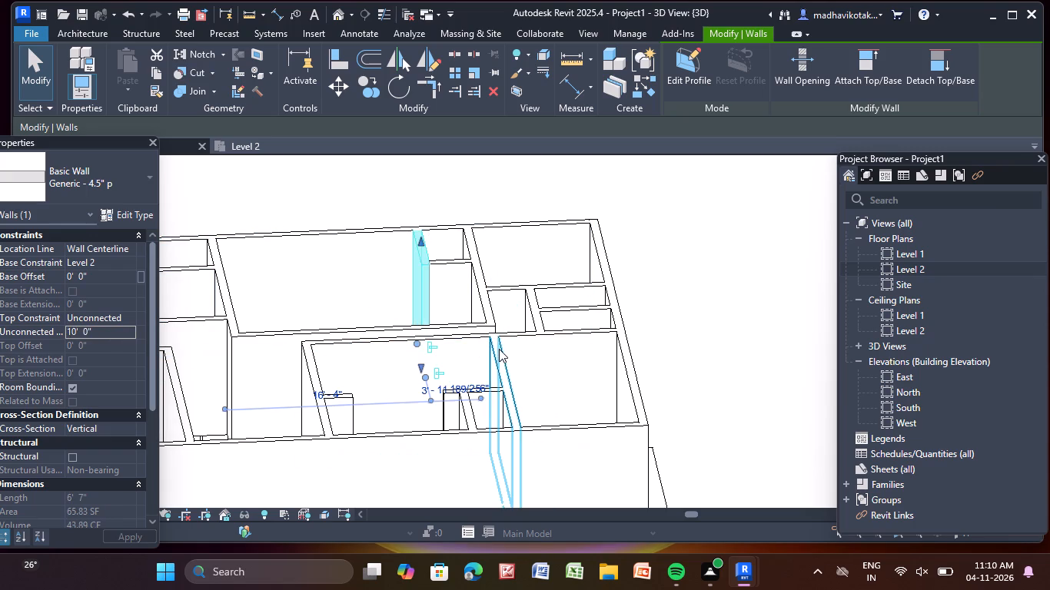
click(499, 349)
key(1)
click(549, 356)
key(1)
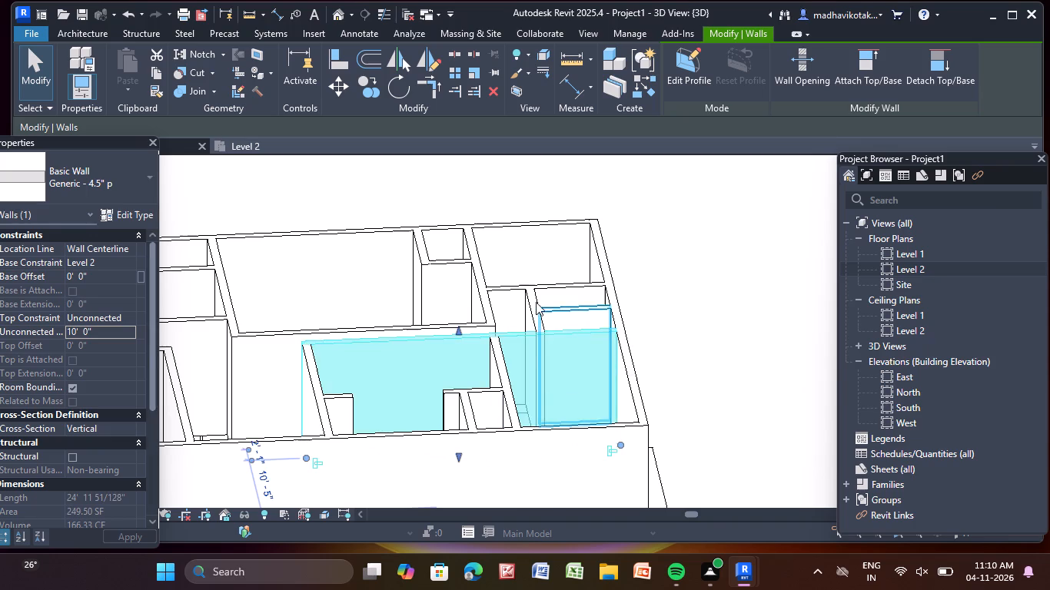
scroll(536, 302, down, 11)
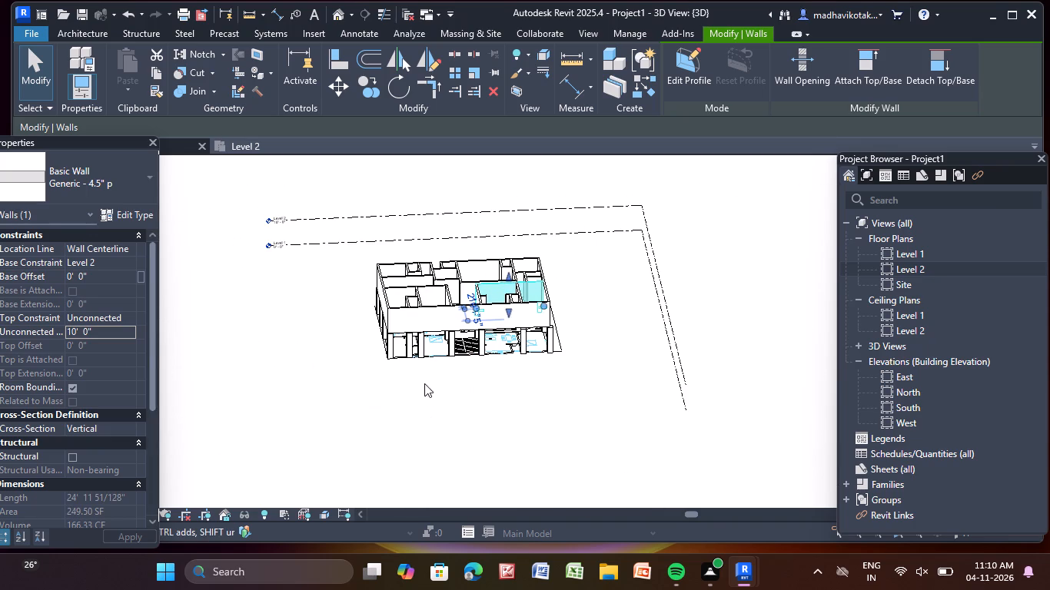
key(Escape)
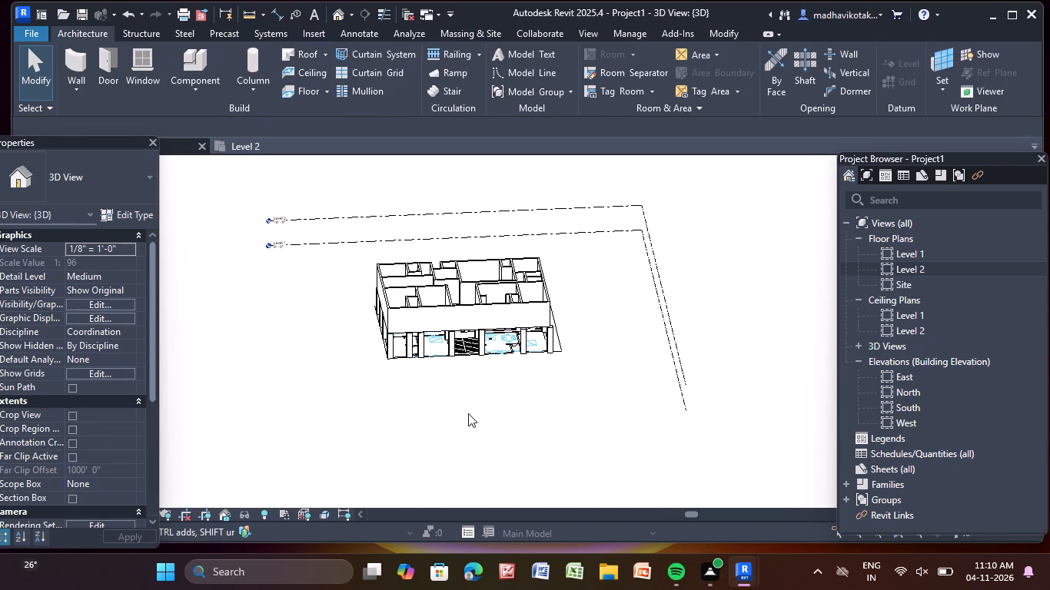
Close the Properties palette and change the 3D view's visual style to Shaded.
middle_drag(468, 413, 454, 313)
scroll(433, 298, up, 4)
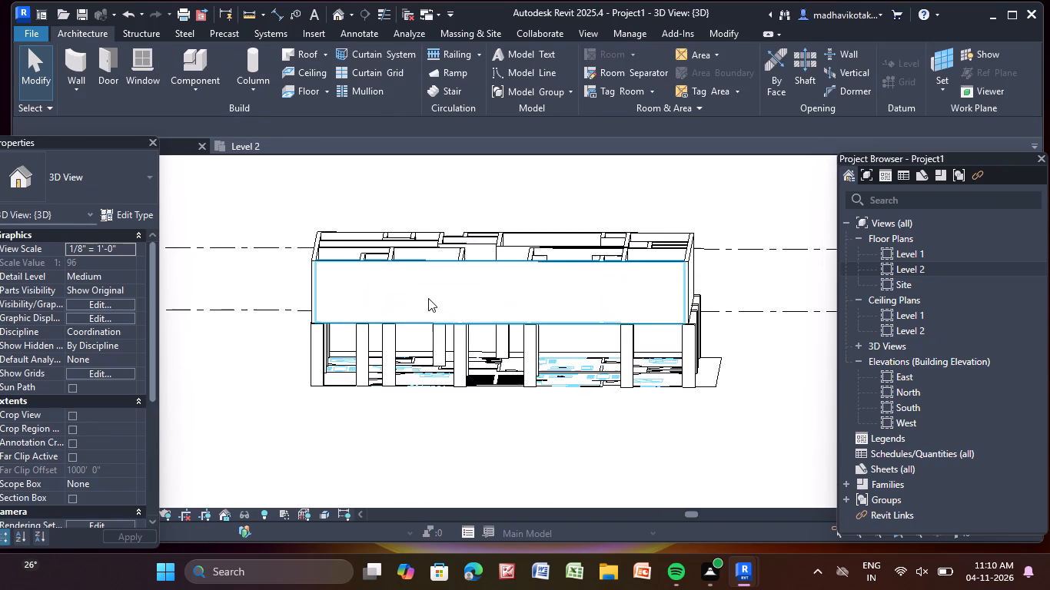
scroll(428, 298, up, 4)
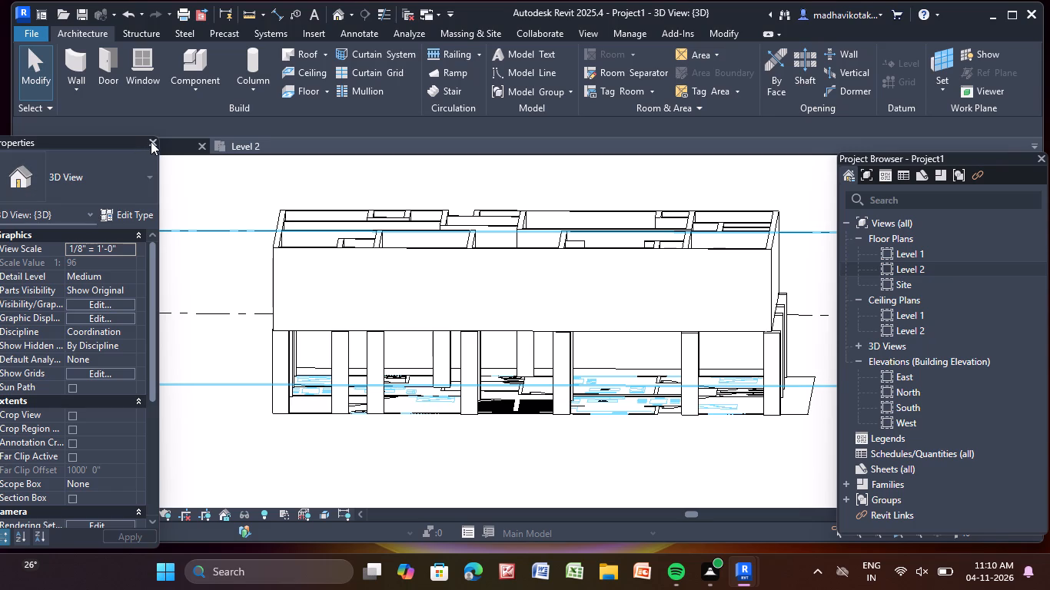
click(151, 141)
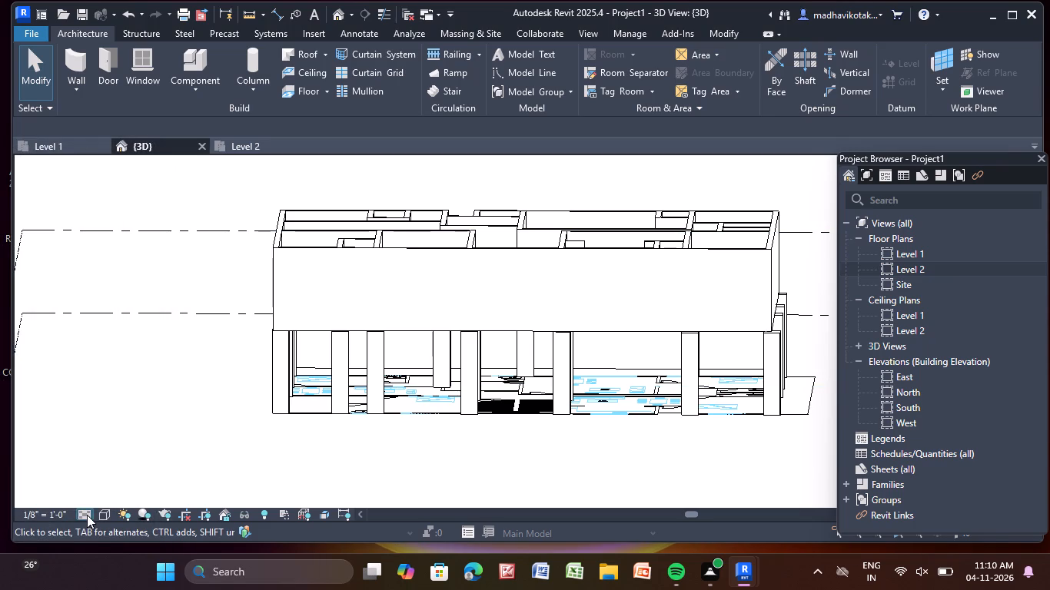
click(105, 521)
click(101, 509)
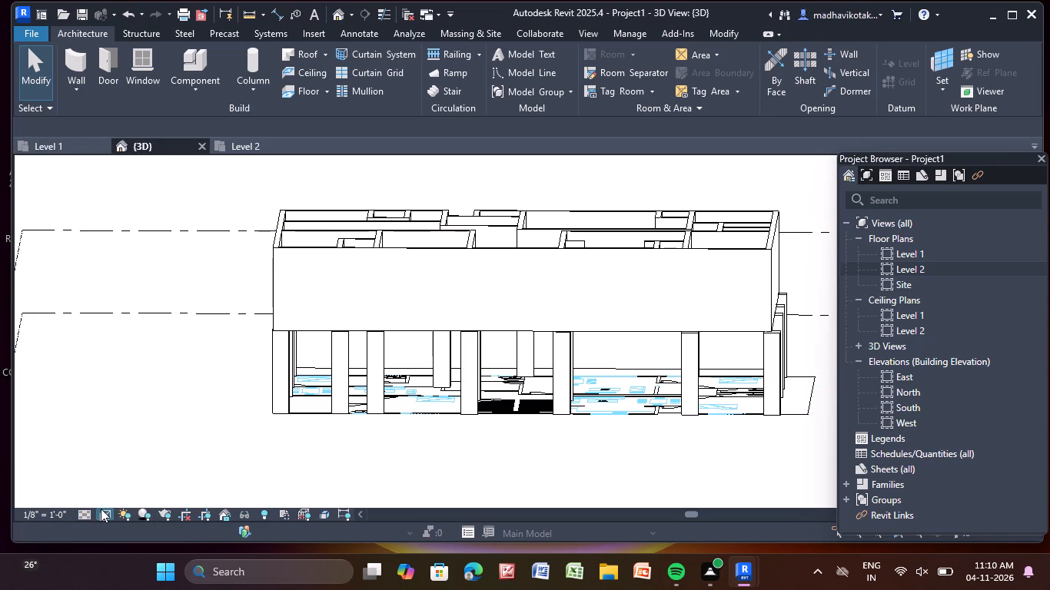
double_click(135, 454)
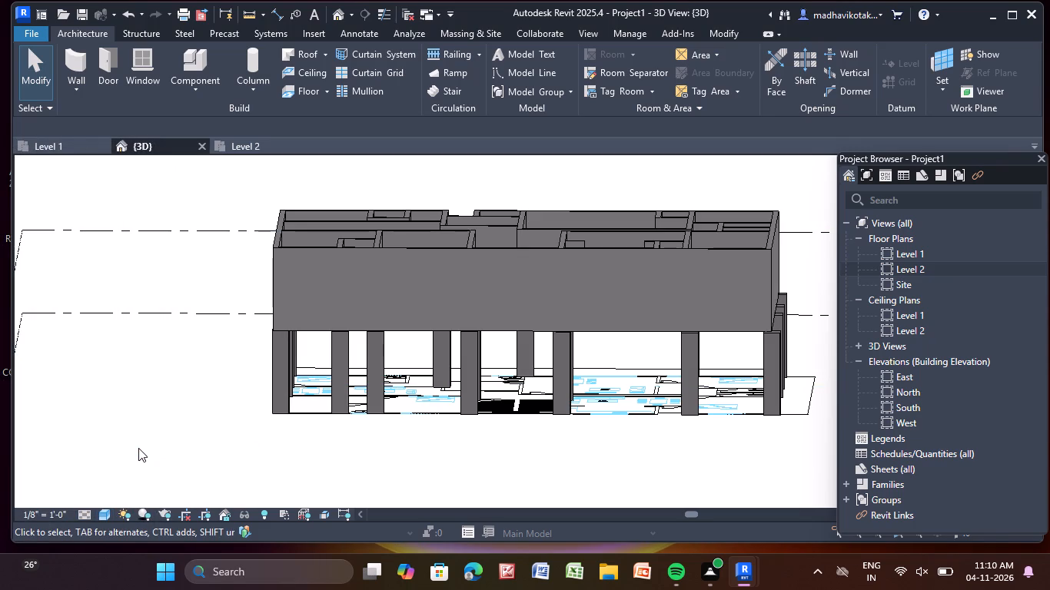
Reopen the Properties palette.
right_click(125, 433)
click(189, 423)
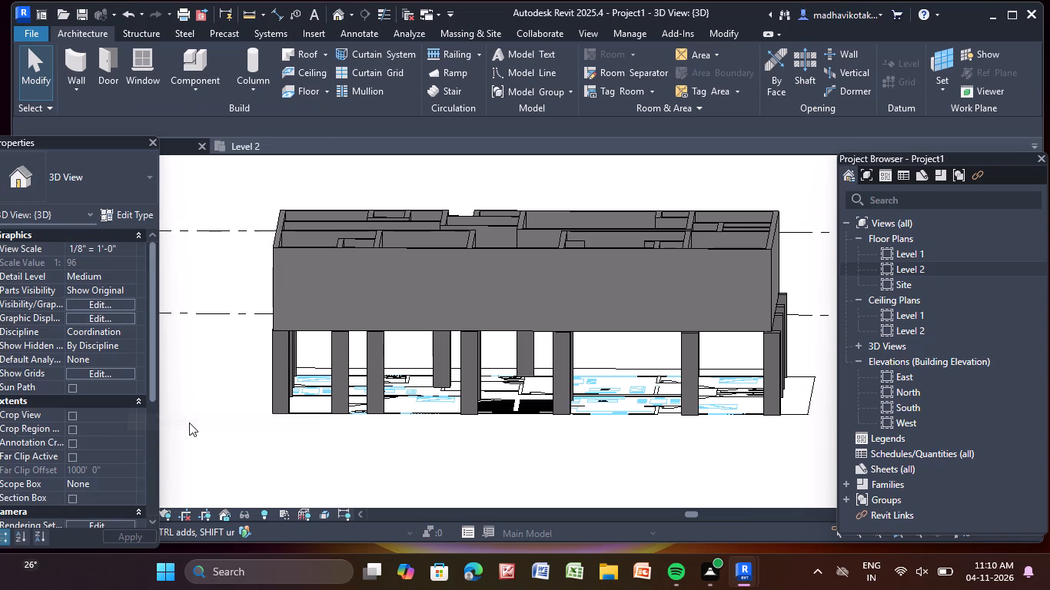
Inspect the corner column's top where it meets the Level 2 exterior walls.
middle_drag(644, 446, 388, 472)
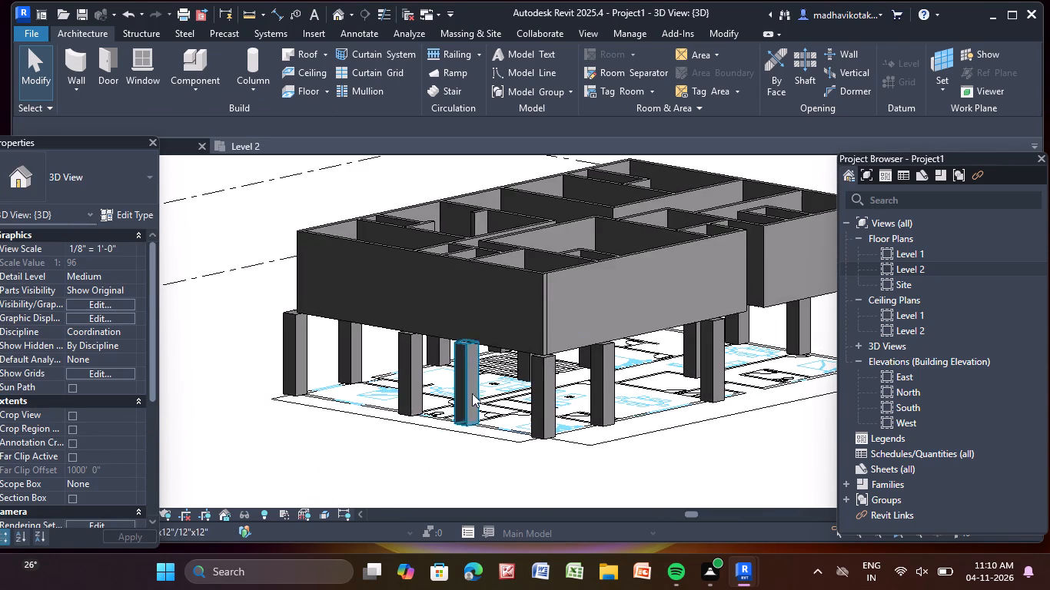
scroll(564, 359, up, 11)
scroll(505, 406, up, 4)
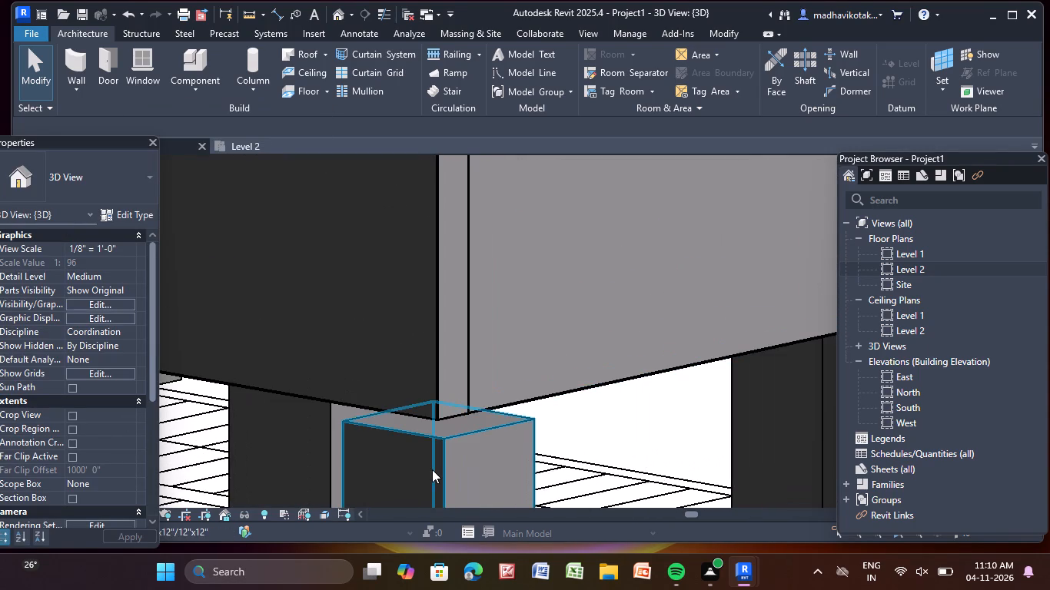
middle_drag(432, 469, 414, 450)
scroll(418, 429, down, 5)
middle_drag(418, 429, 573, 419)
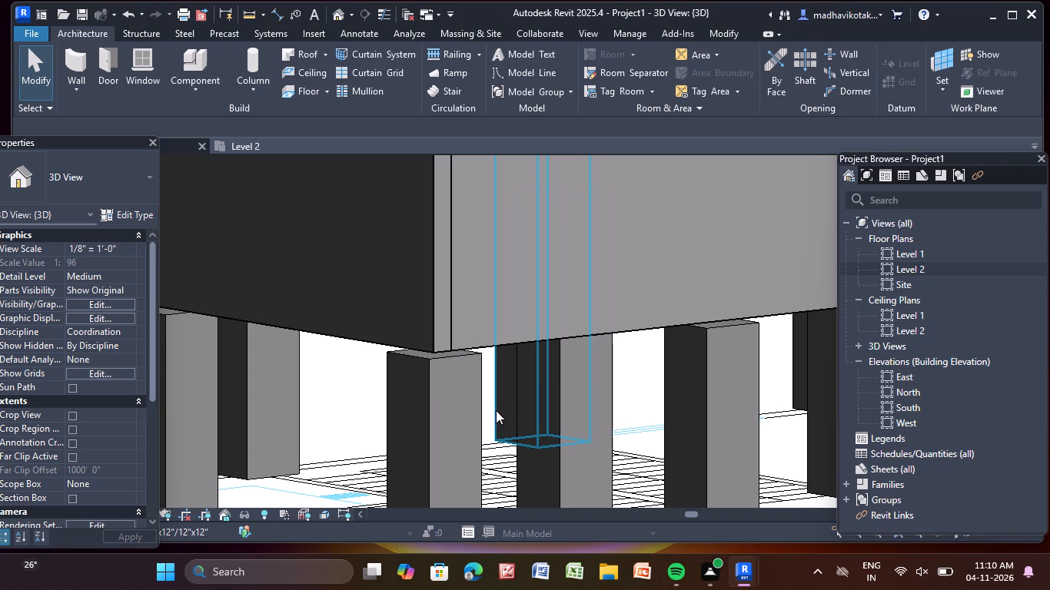
scroll(459, 405, down, 4)
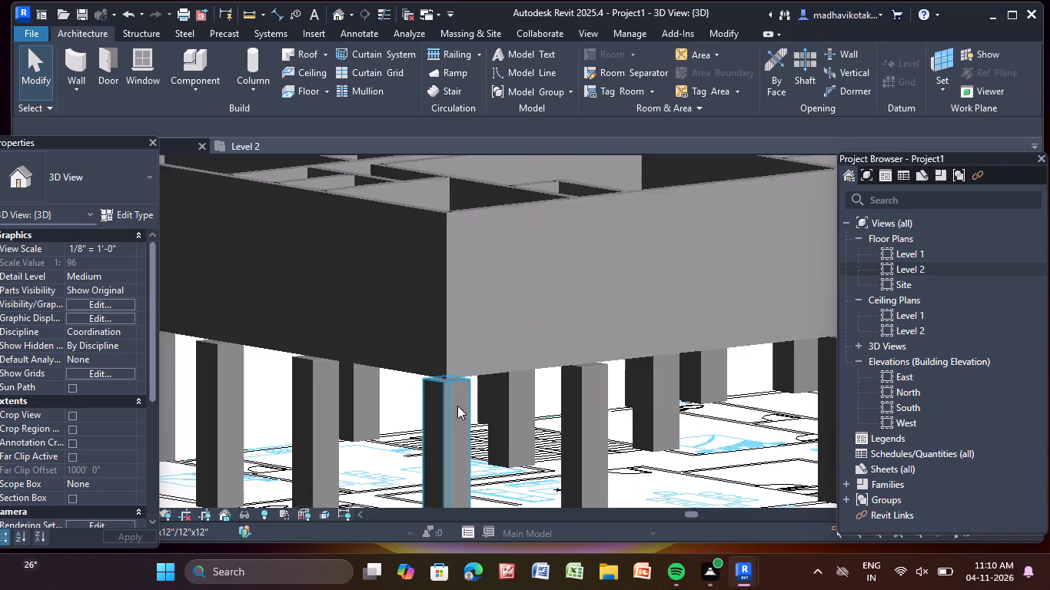
scroll(457, 406, down, 2)
Examine the junctions between the column tops and the underside of the long Level 2 exterior wall.
shift+middle_drag(521, 462, 454, 399)
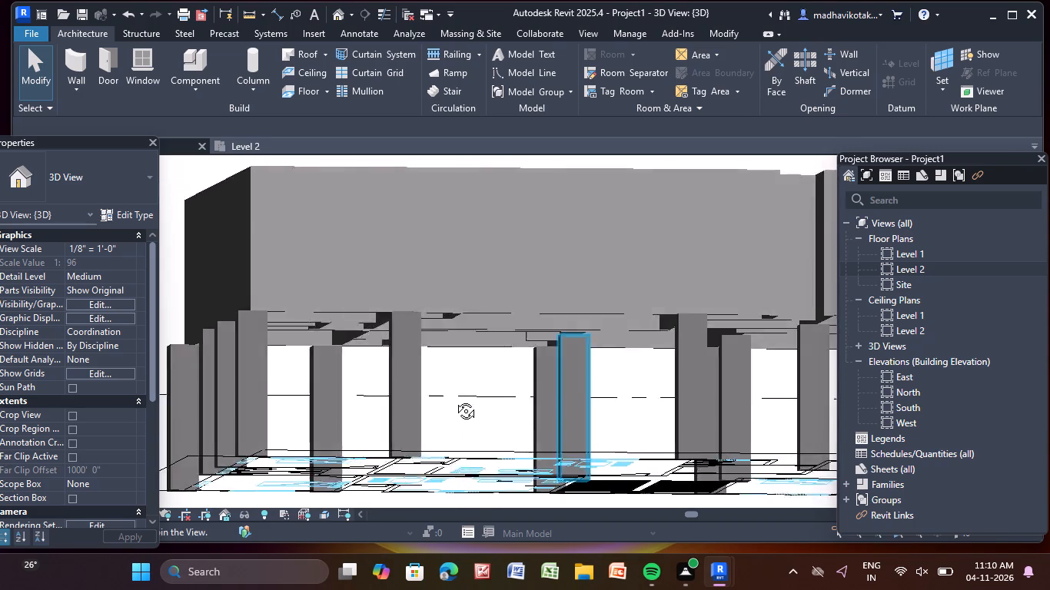
shift+middle_drag(454, 399, 412, 436)
scroll(296, 322, up, 11)
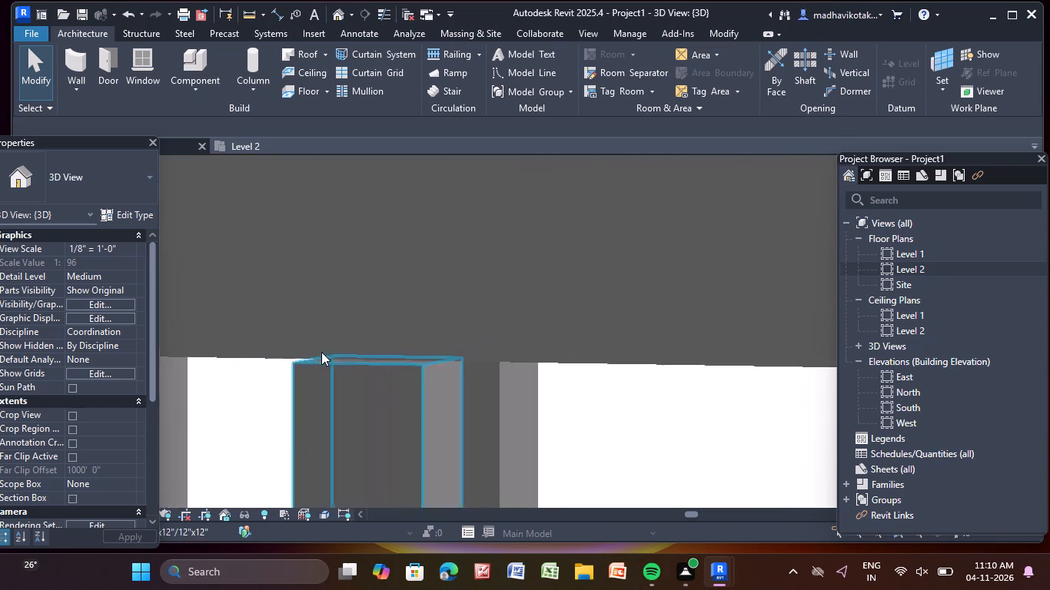
scroll(321, 352, up, 15)
shift+scroll(436, 360, down, 1)
shift+middle_drag(436, 360, 438, 313)
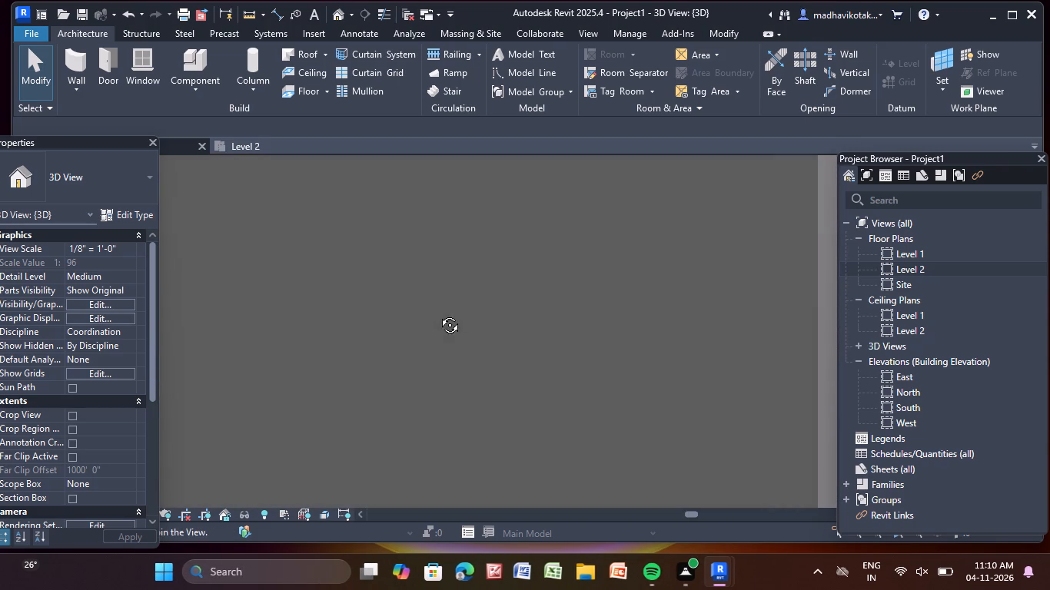
shift+middle_drag(438, 313, 426, 356)
shift+scroll(430, 337, down, 11)
shift+middle_drag(530, 416, 523, 412)
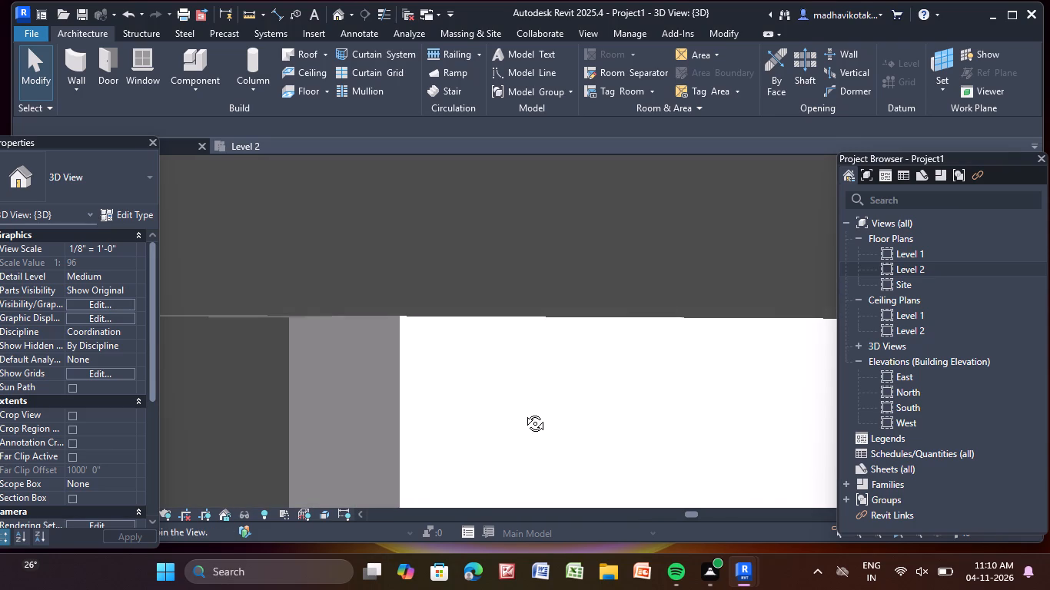
shift+middle_drag(523, 412, 531, 439)
scroll(529, 432, down, 7)
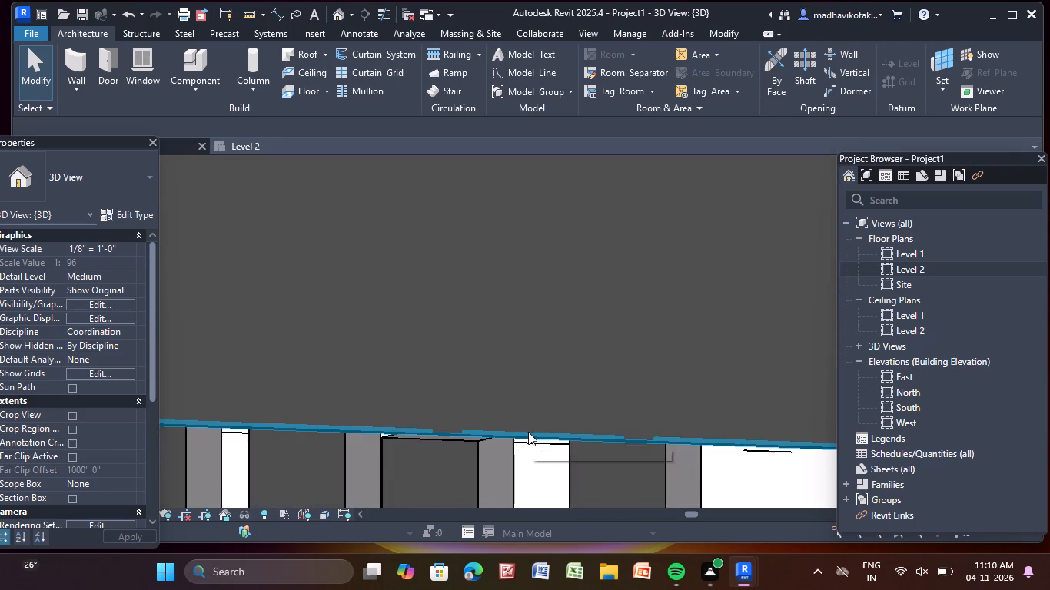
scroll(528, 432, down, 10)
Review the shaded building from several sides, checking the columns and the Level 2 walls.
middle_drag(517, 427, 274, 330)
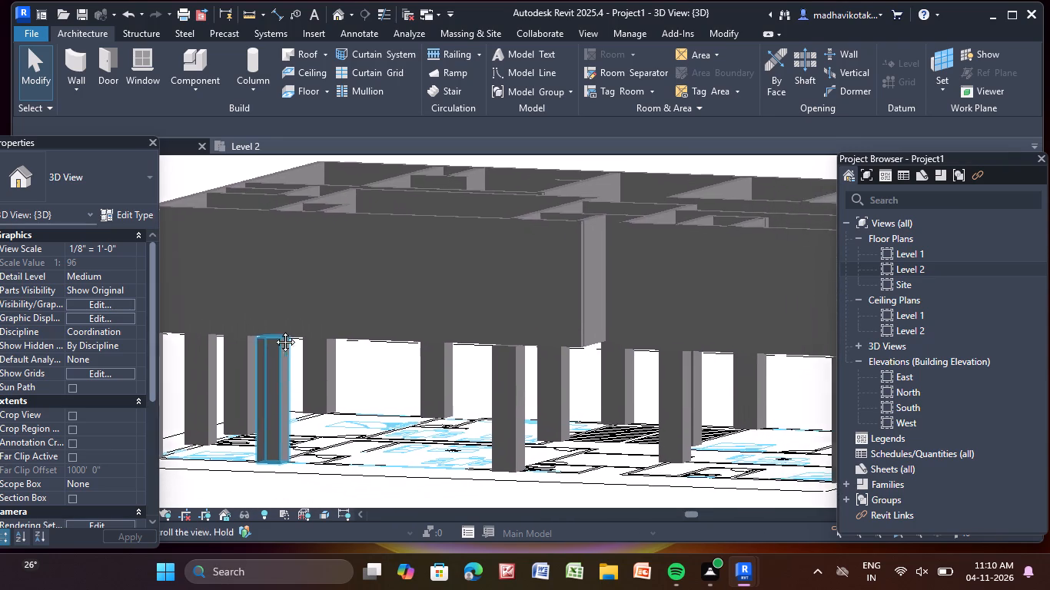
middle_drag(274, 330, 271, 330)
middle_drag(306, 402, 385, 399)
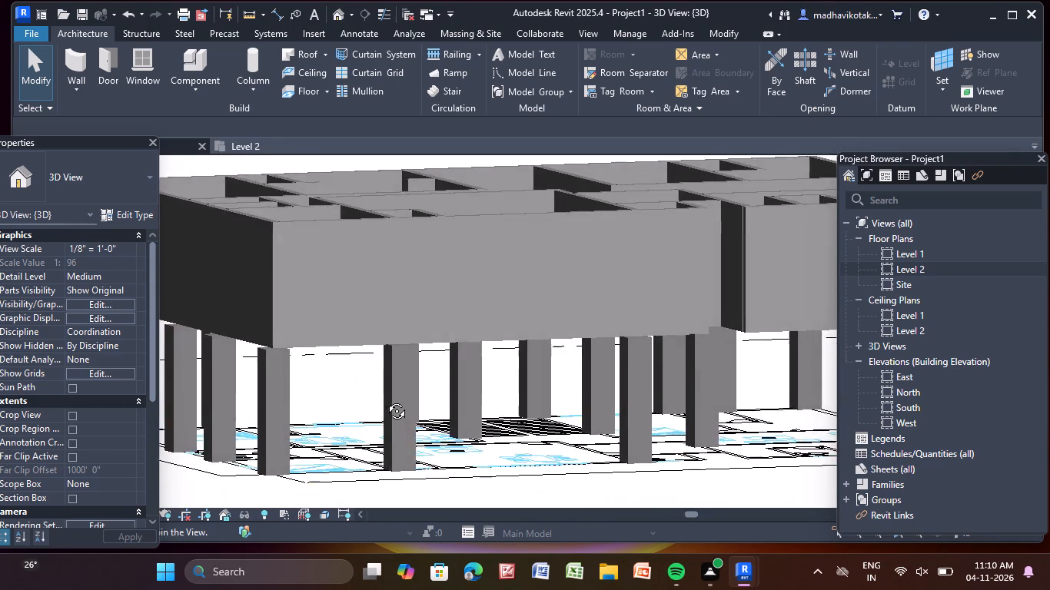
middle_drag(385, 399, 316, 389)
scroll(313, 389, down, 4)
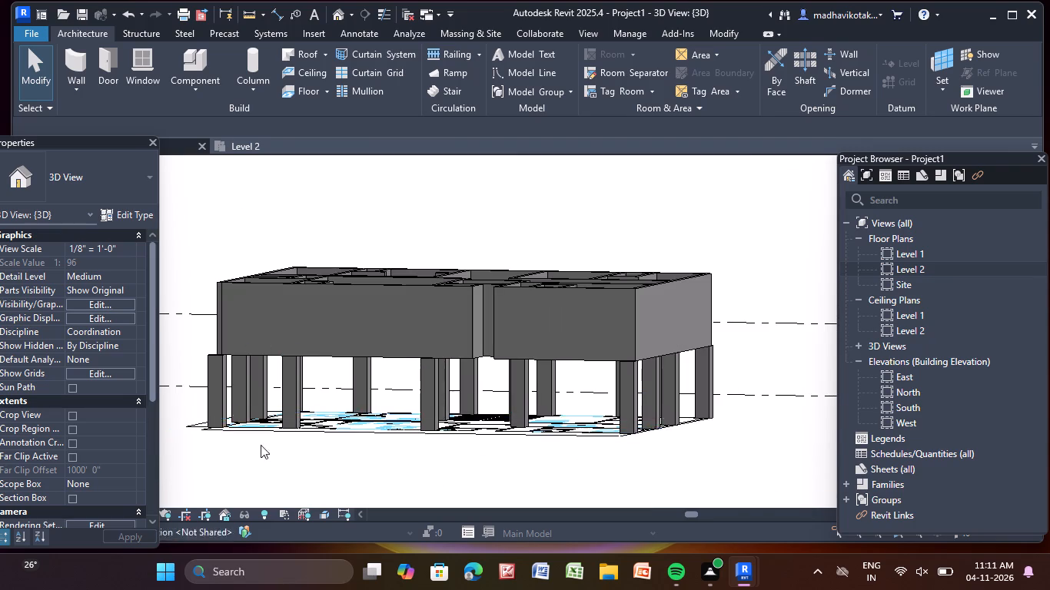
middle_drag(261, 445, 496, 480)
middle_drag(462, 468, 614, 459)
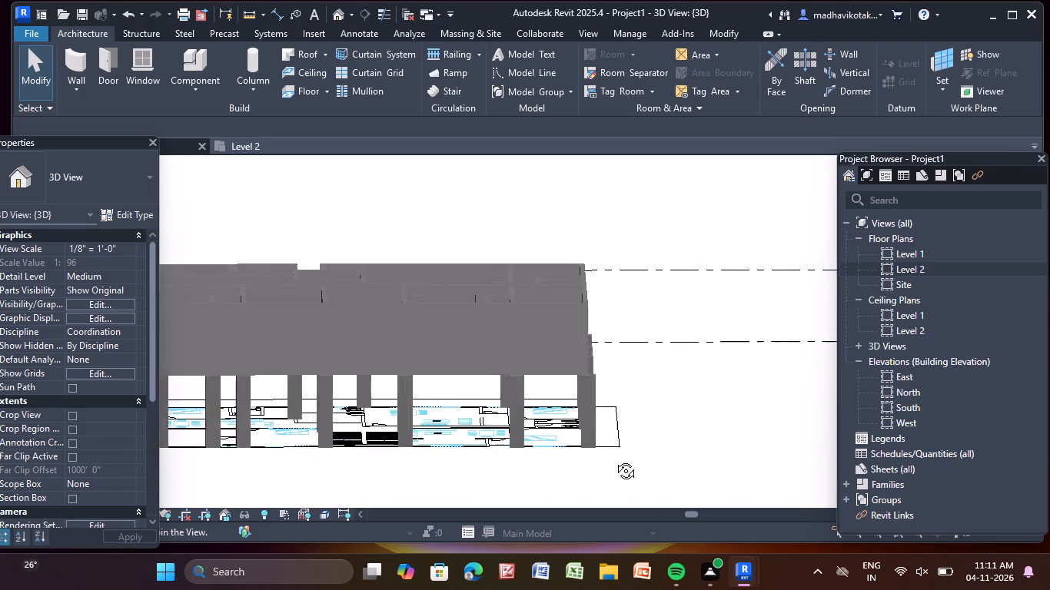
middle_drag(614, 459, 581, 454)
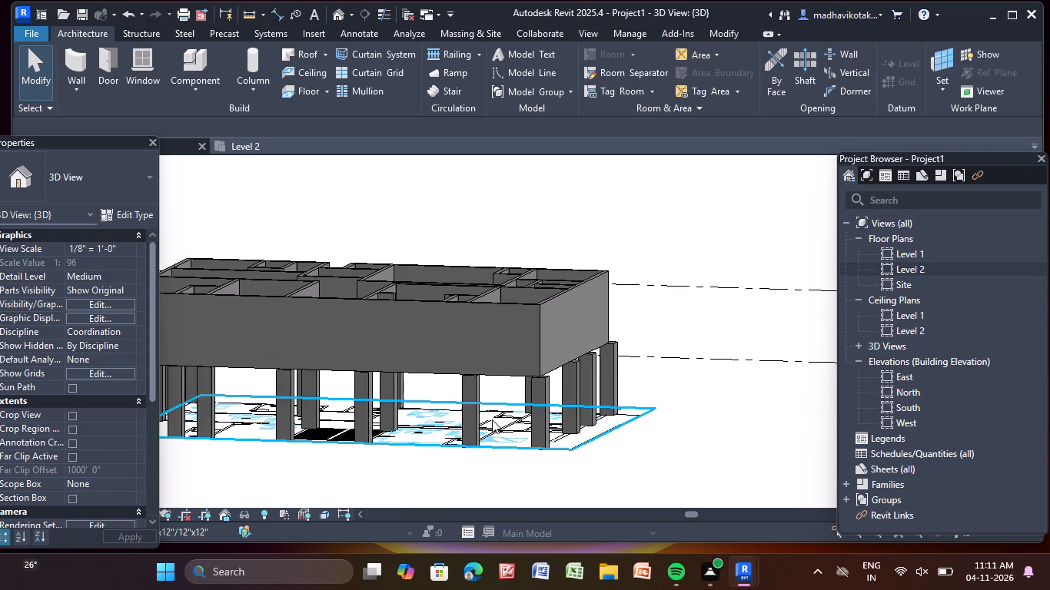
Review the shaded building from several sides and inspect the rectangular corner column beneath the Level 2 exterior walls.
scroll(479, 404, up, 5)
scroll(601, 380, up, 4)
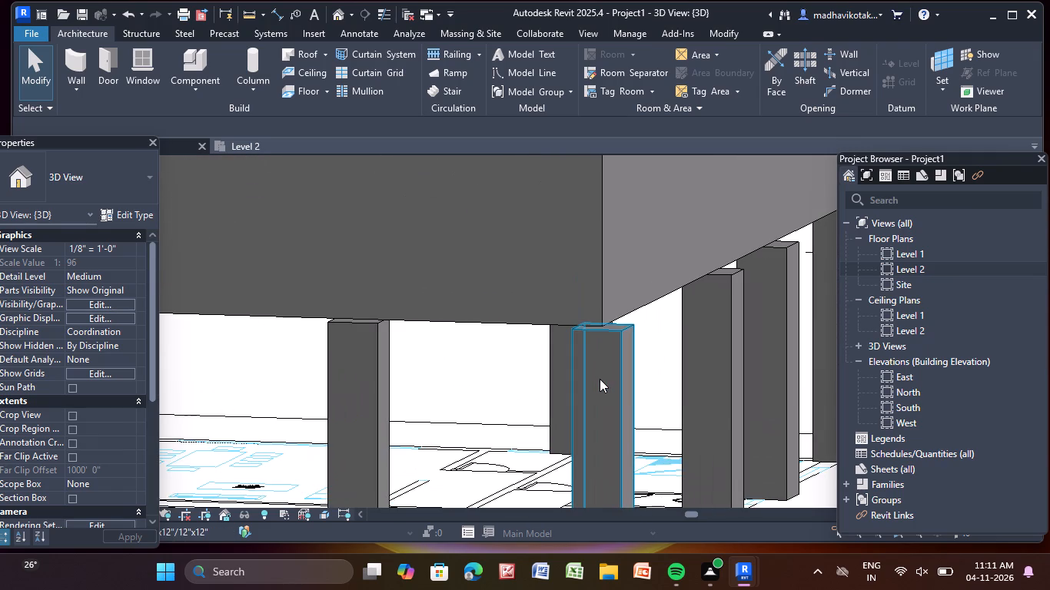
scroll(600, 379, down, 5)
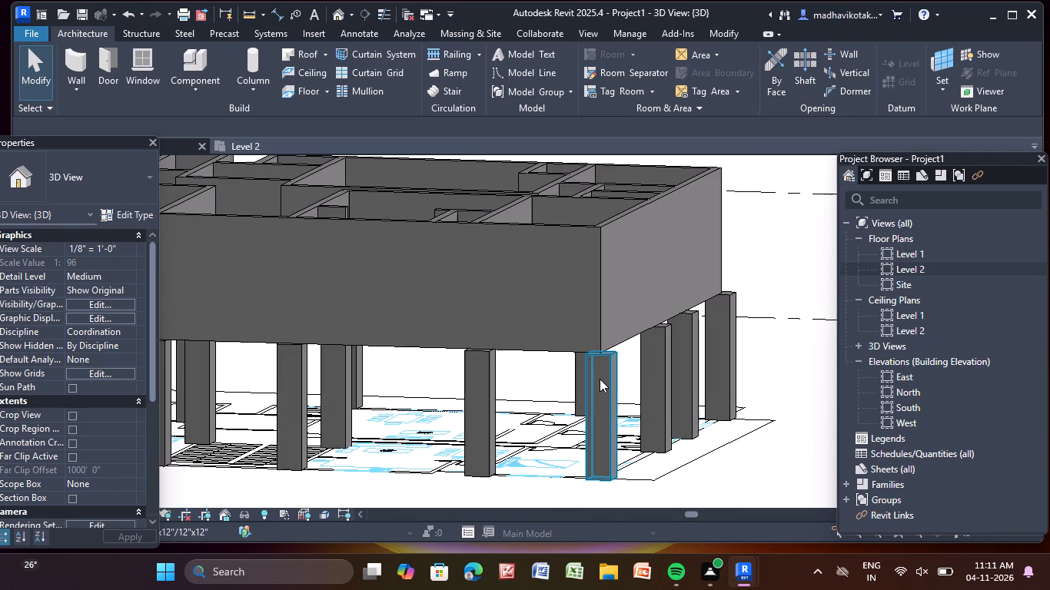
scroll(600, 379, down, 6)
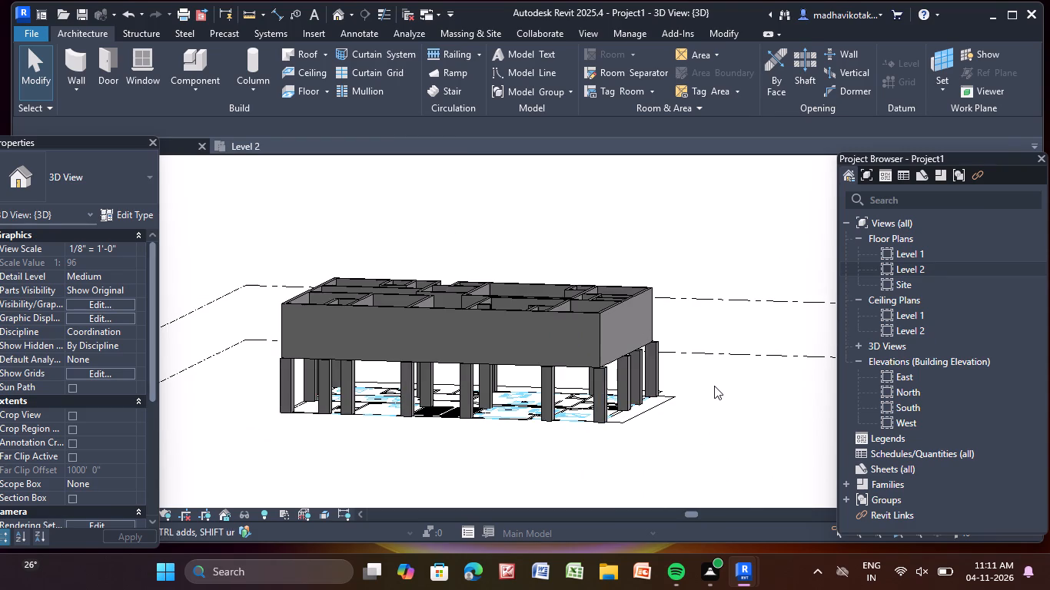
middle_drag(713, 386, 458, 432)
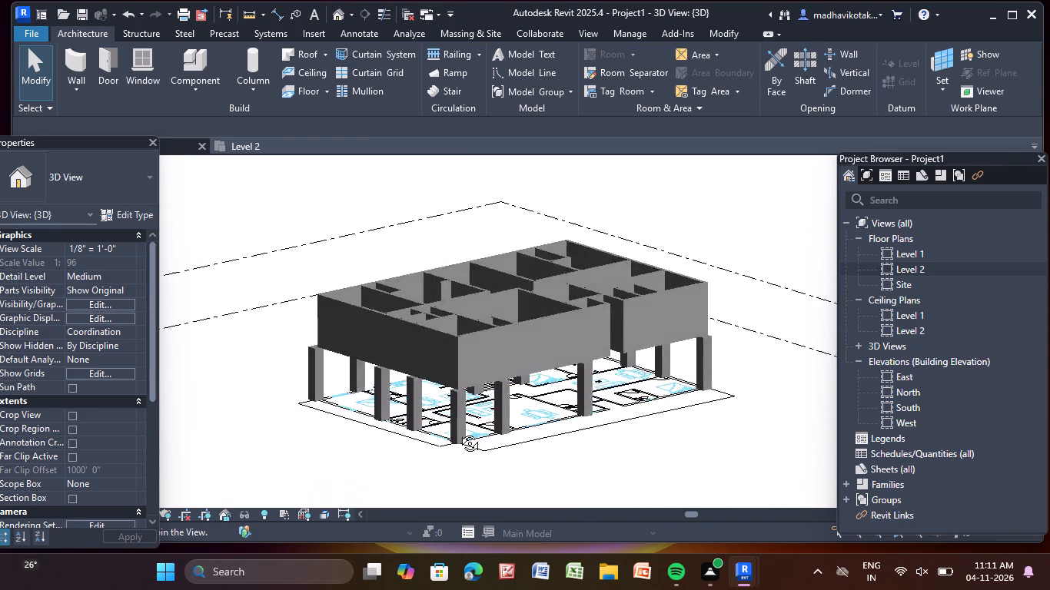
middle_drag(458, 432, 0, 427)
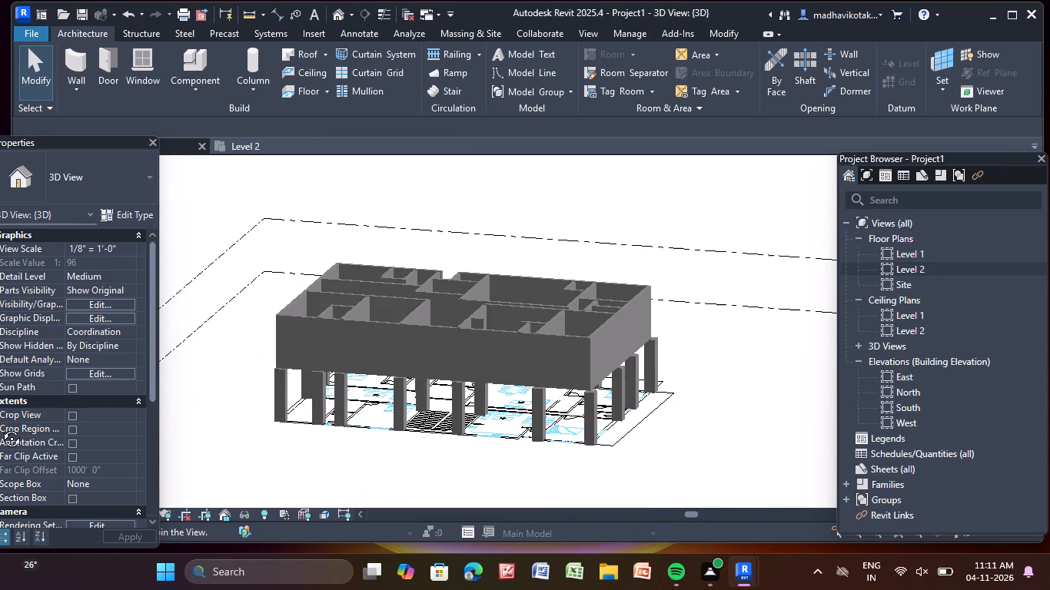
middle_drag(0, 427, 541, 415)
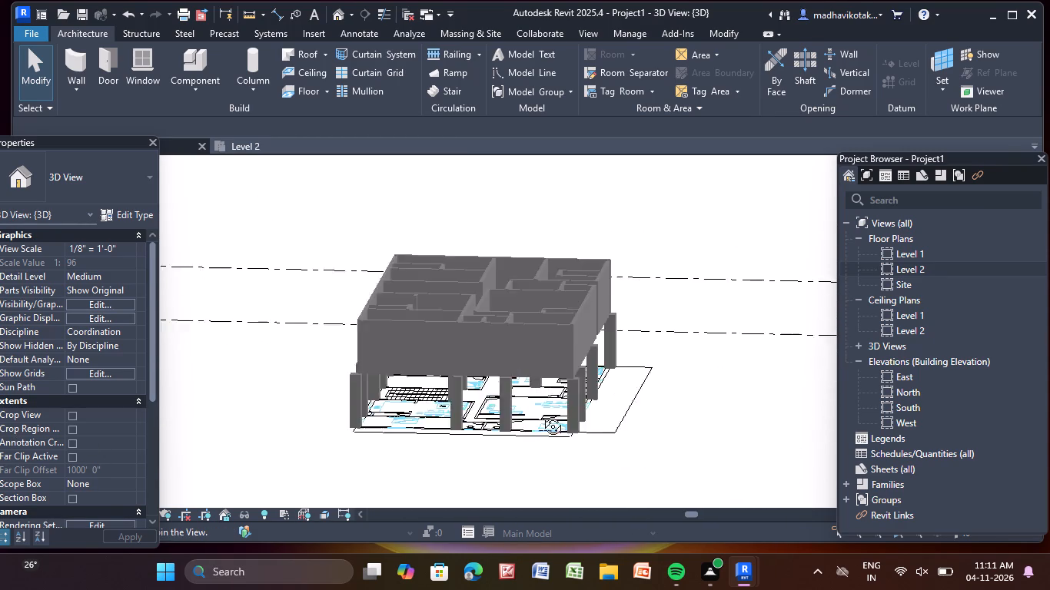
middle_drag(541, 415, 540, 409)
scroll(550, 429, up, 10)
click(567, 410)
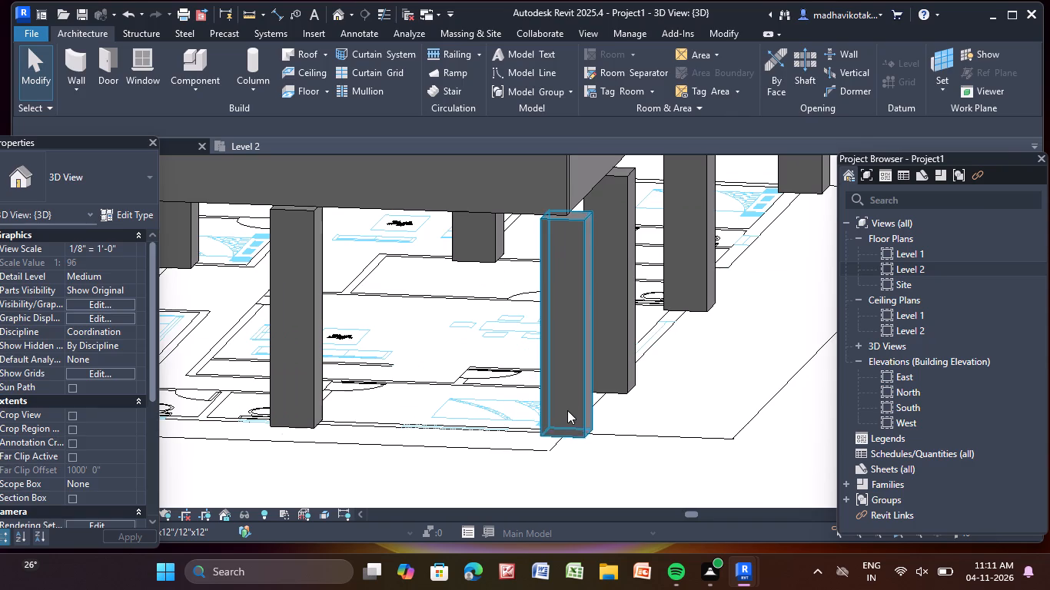
shift+middle_drag(564, 410, 483, 413)
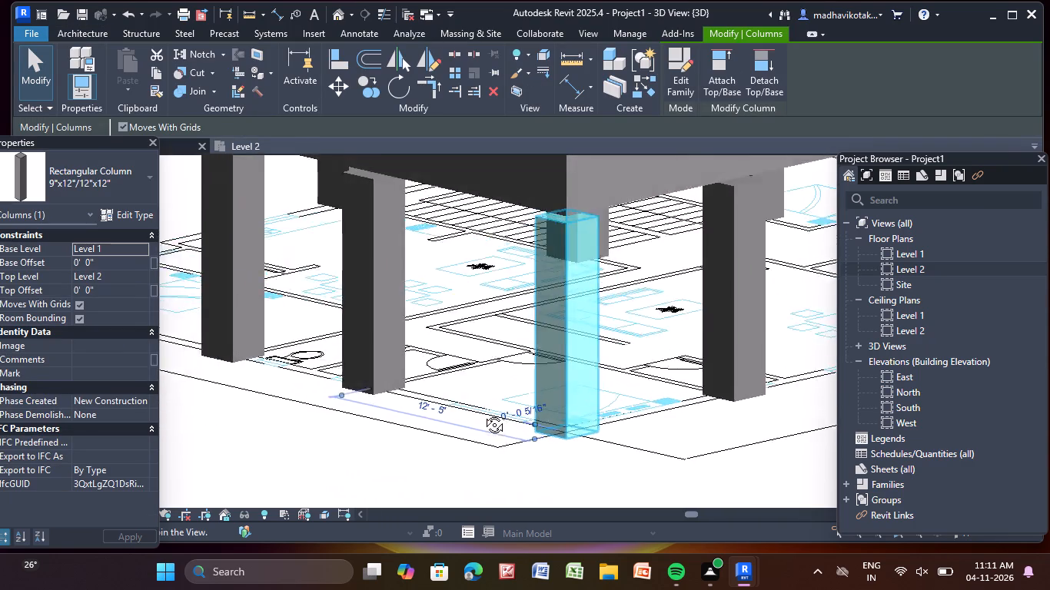
shift+middle_drag(483, 413, 494, 363)
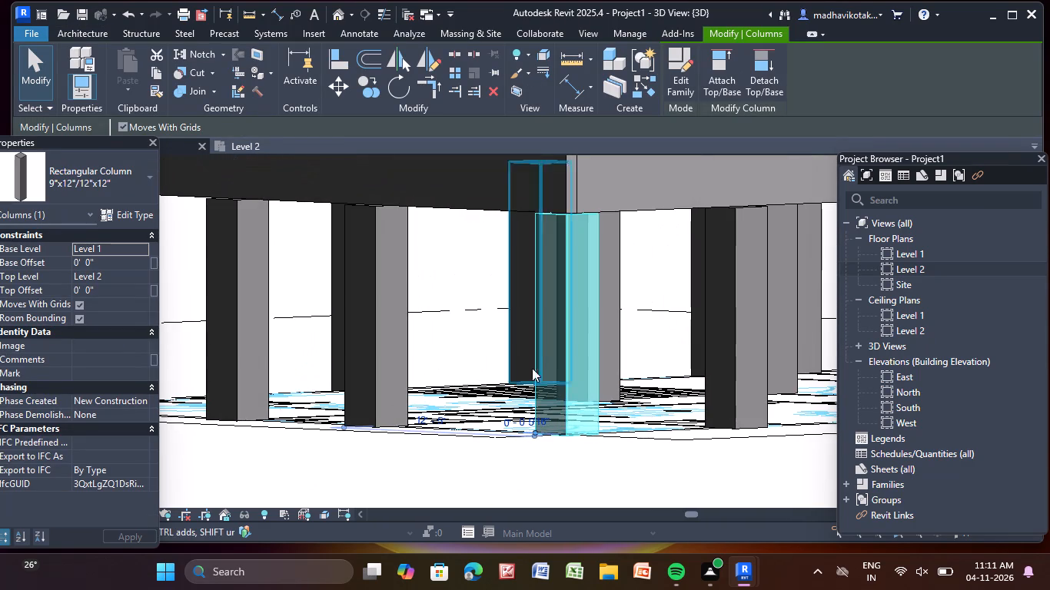
key(Escape)
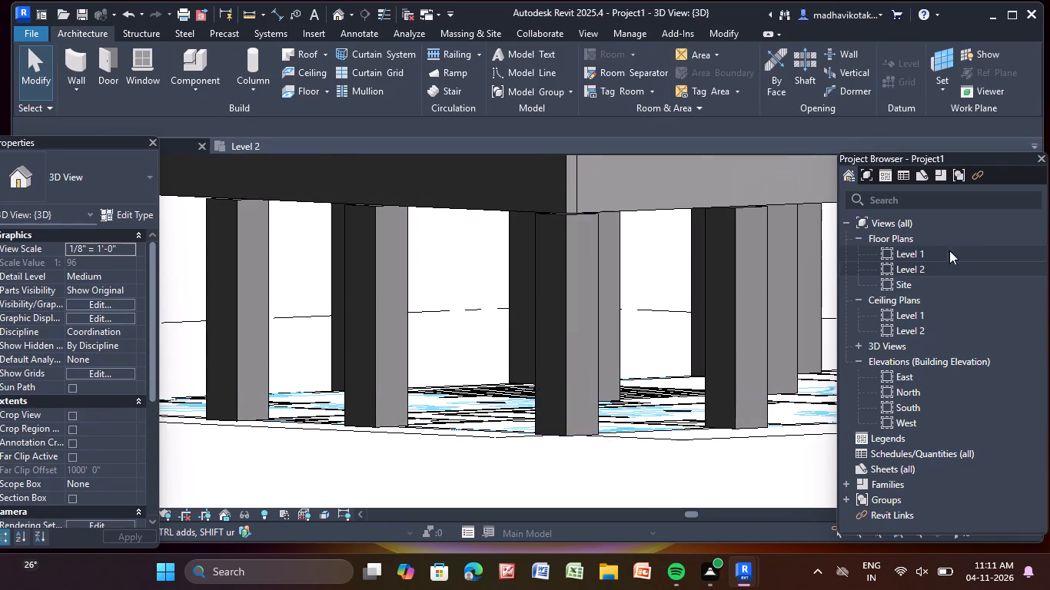
Open the Level 1 floor plan at the staircase area between its surrounding columns.
double_click(955, 249)
scroll(214, 415, down, 2)
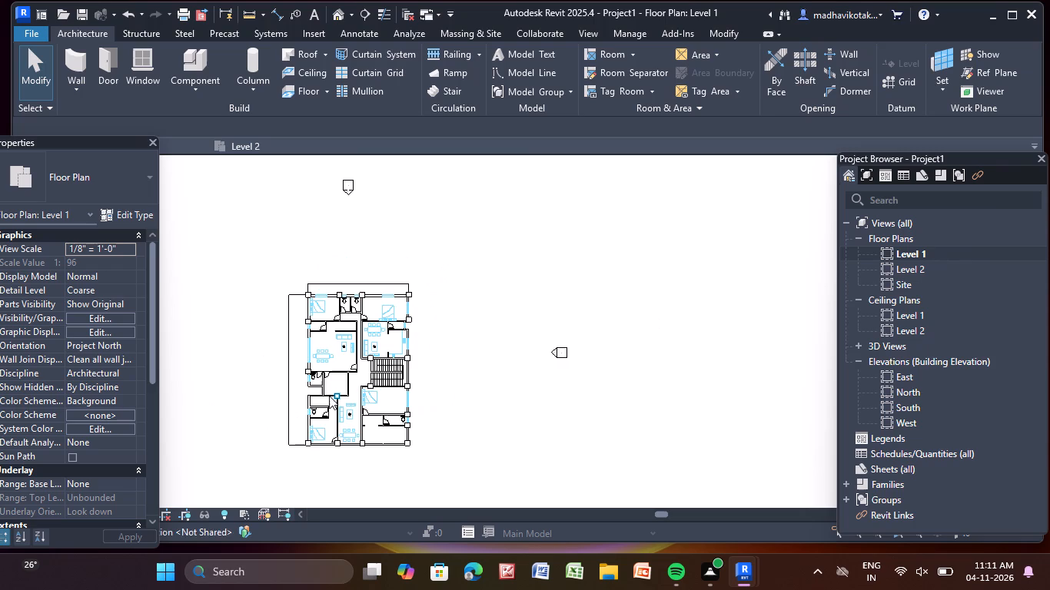
scroll(329, 393, up, 10)
middle_drag(408, 303, 416, 228)
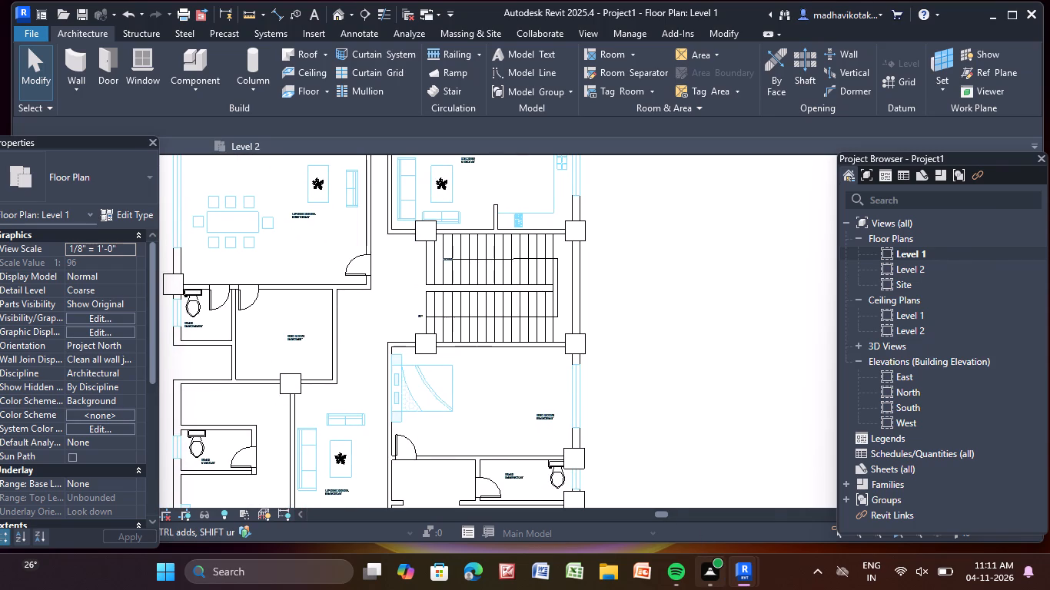
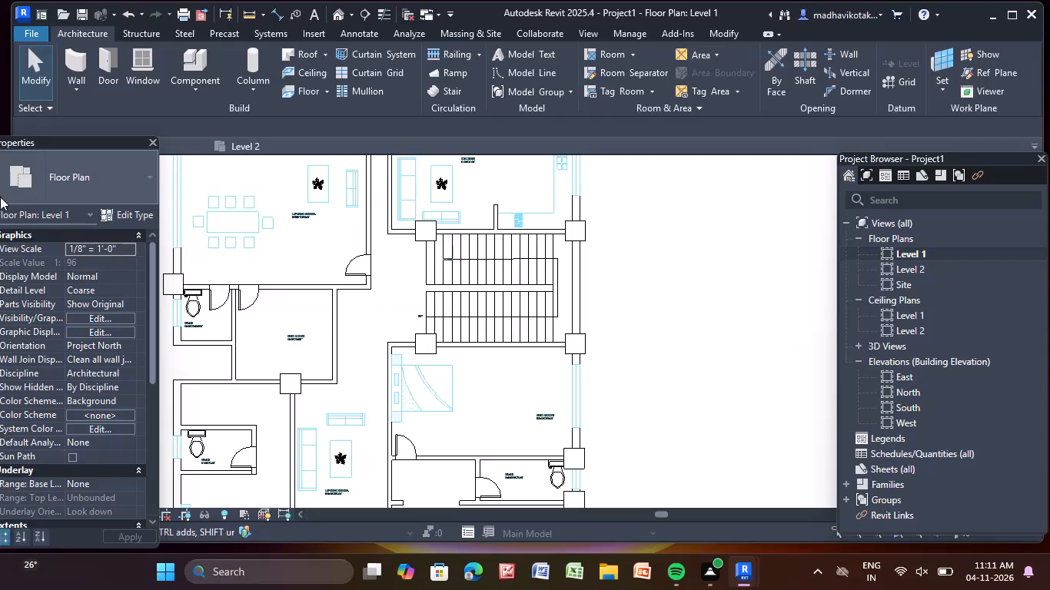
Start a sketched stair run and draw a boundary line about 14'-5" along the staircase's upper wall face, between the two upper columns.
click(454, 92)
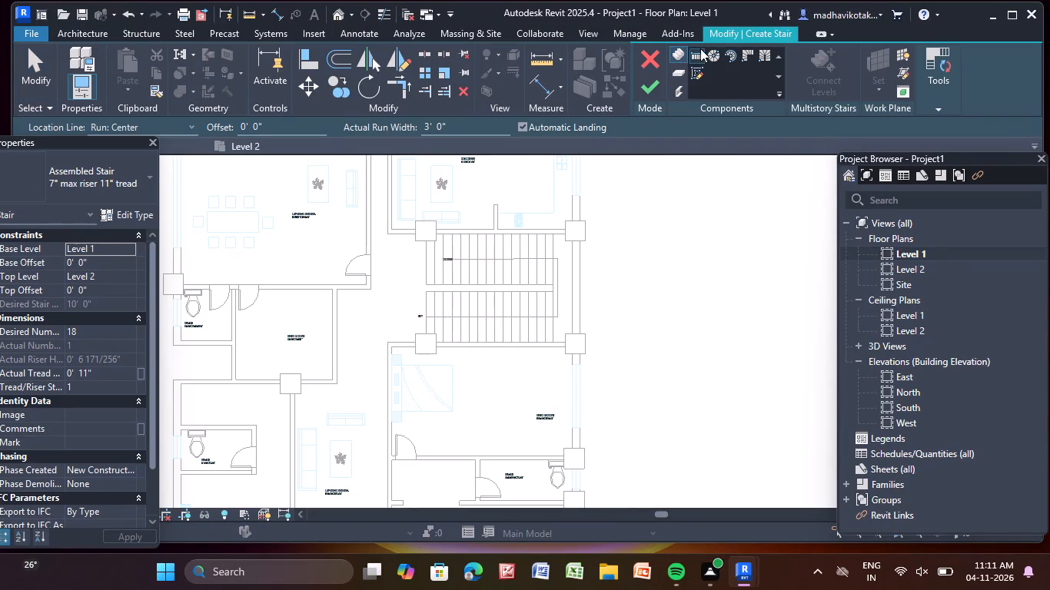
click(697, 68)
click(715, 50)
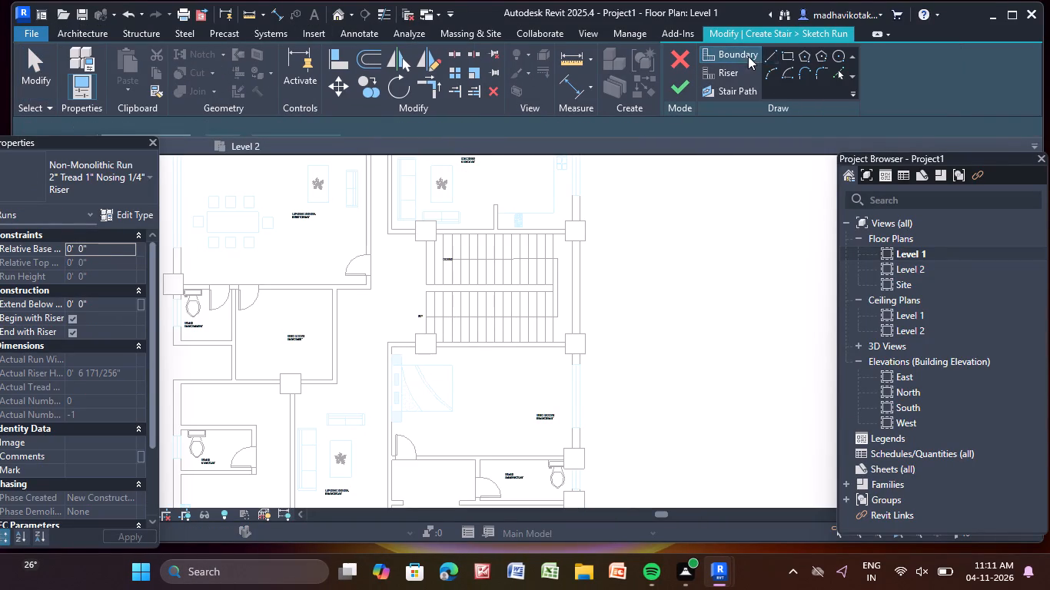
click(769, 55)
scroll(419, 230, up, 5)
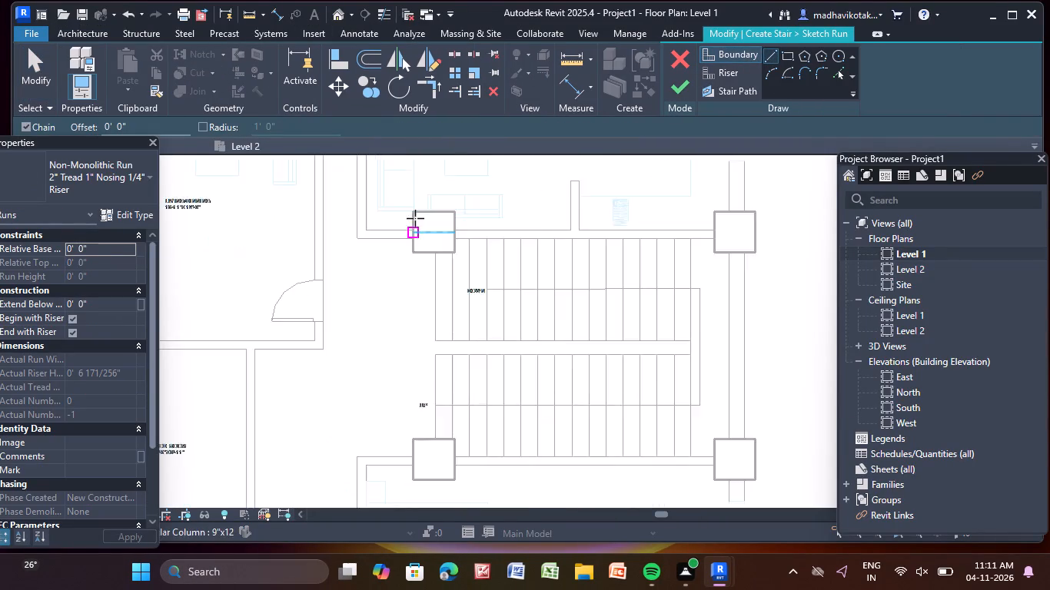
scroll(430, 223, up, 4)
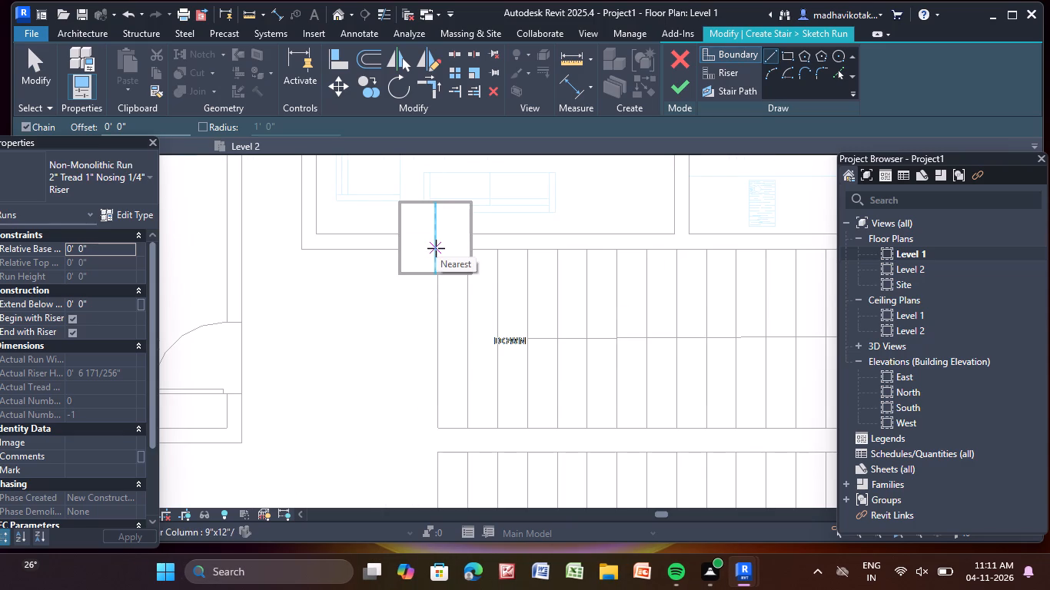
click(436, 248)
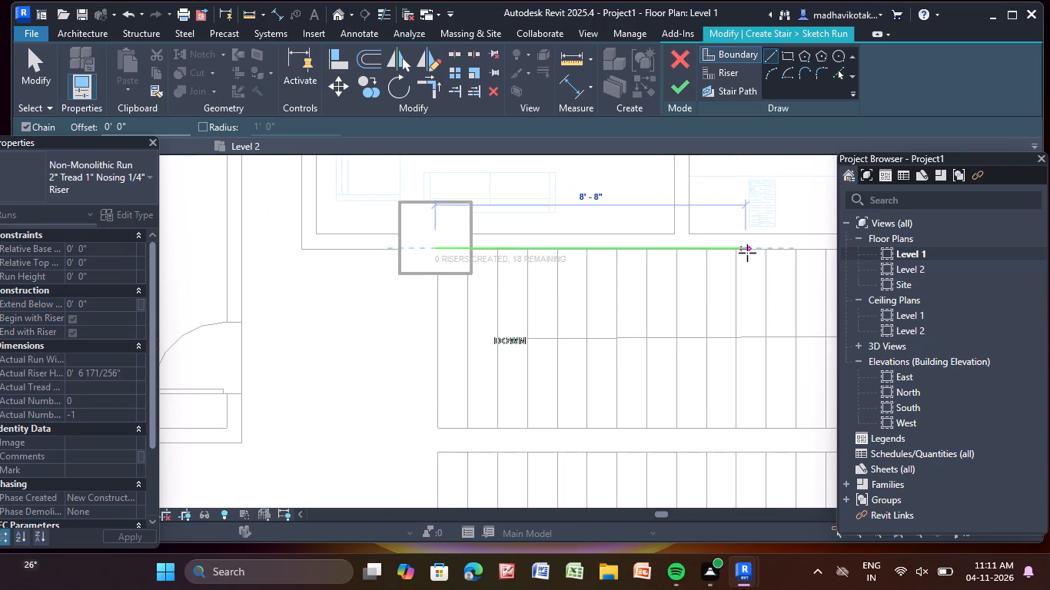
scroll(748, 253, down, 5)
middle_drag(748, 253, 455, 232)
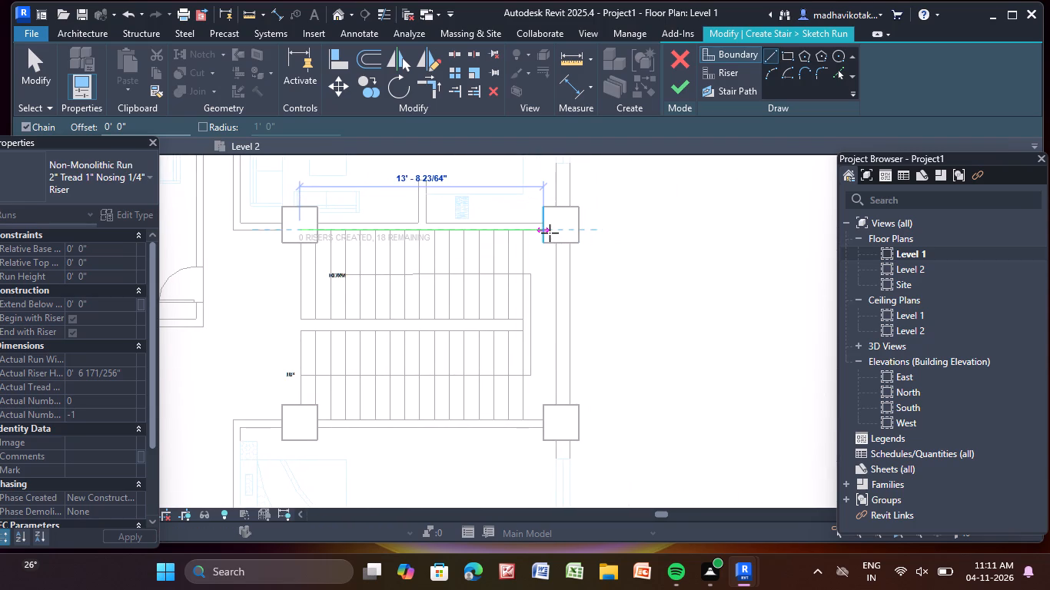
scroll(557, 227, up, 5)
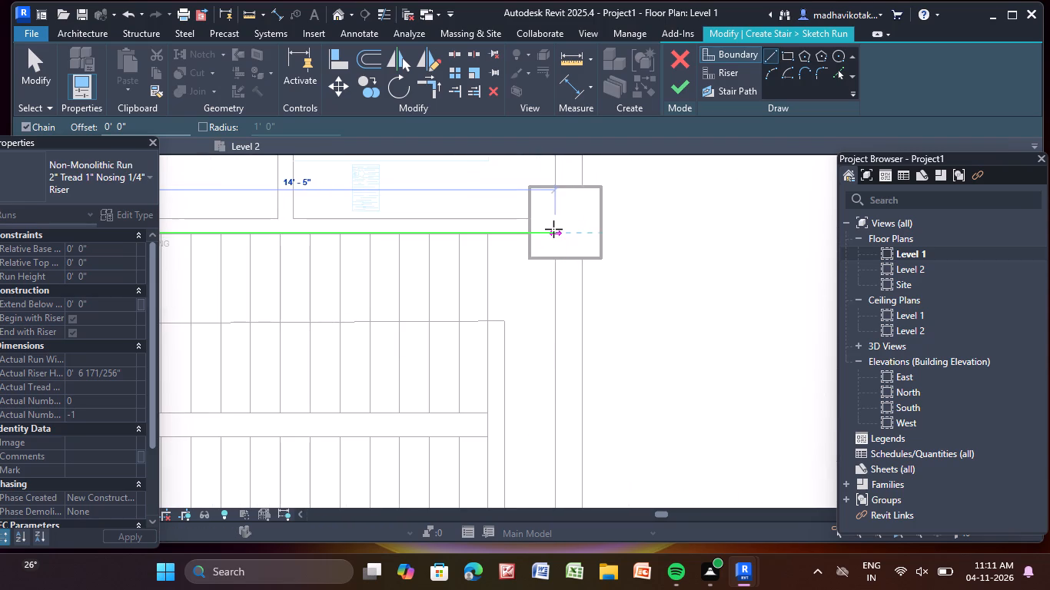
click(553, 230)
key(Escape)
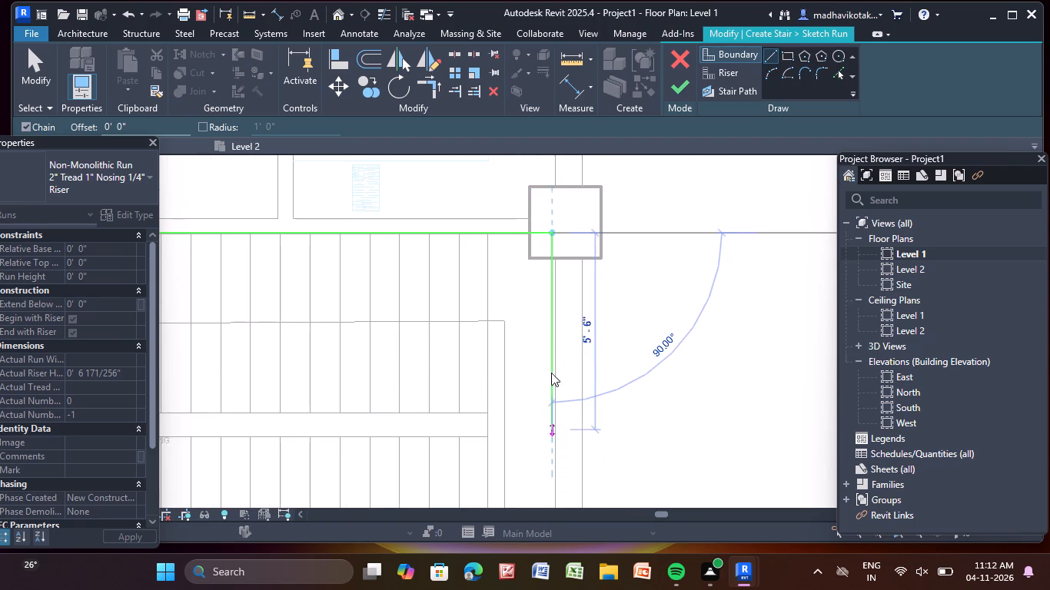
Draw the landing-side stair boundary along the exterior wall's inner face, from the upper column's bottom edge into the lower column.
scroll(555, 269, up, 1)
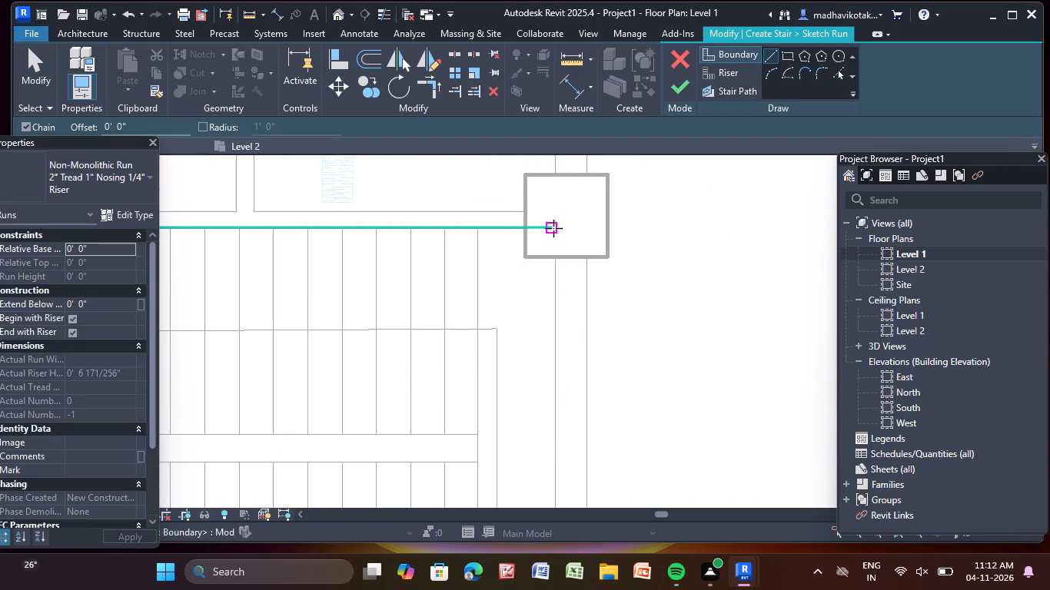
scroll(553, 258, up, 3)
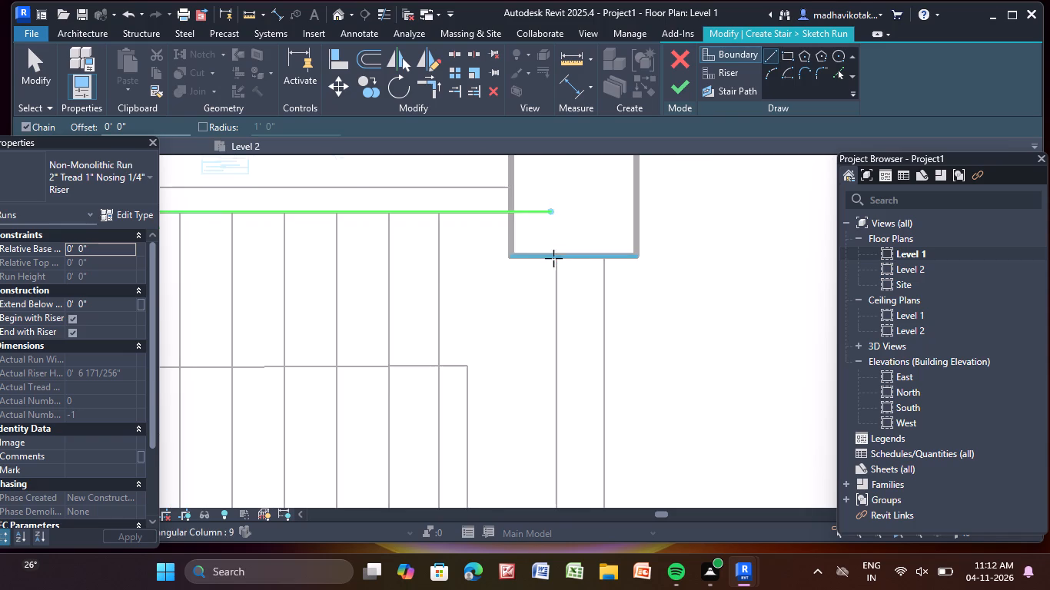
scroll(553, 258, up, 5)
click(558, 247)
scroll(573, 456, down, 4)
middle_drag(573, 456, 564, 444)
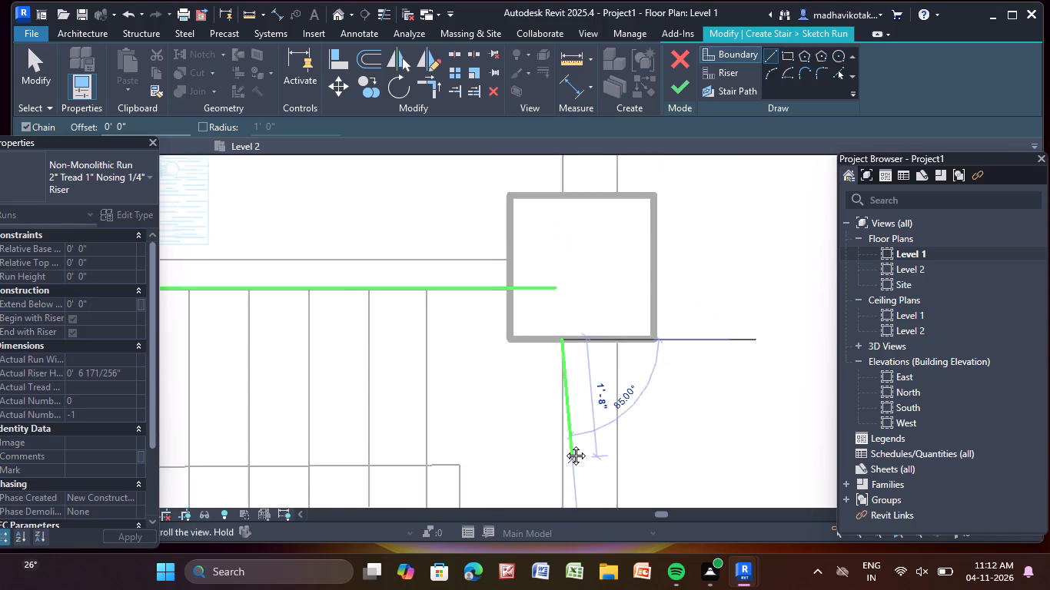
middle_drag(564, 444, 542, 201)
scroll(547, 418, down, 5)
middle_drag(544, 427, 483, 199)
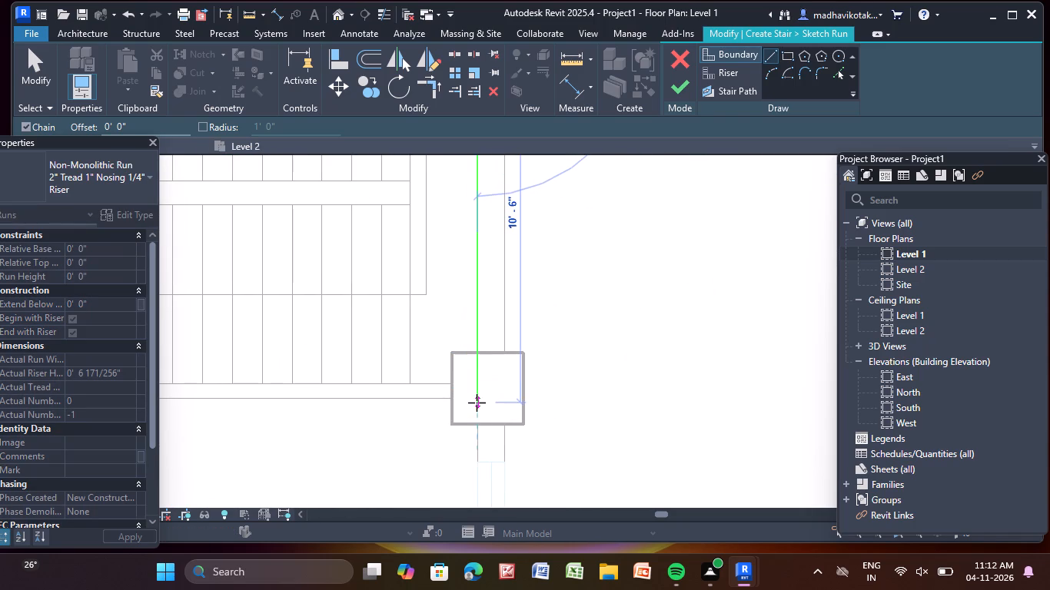
scroll(477, 381, up, 4)
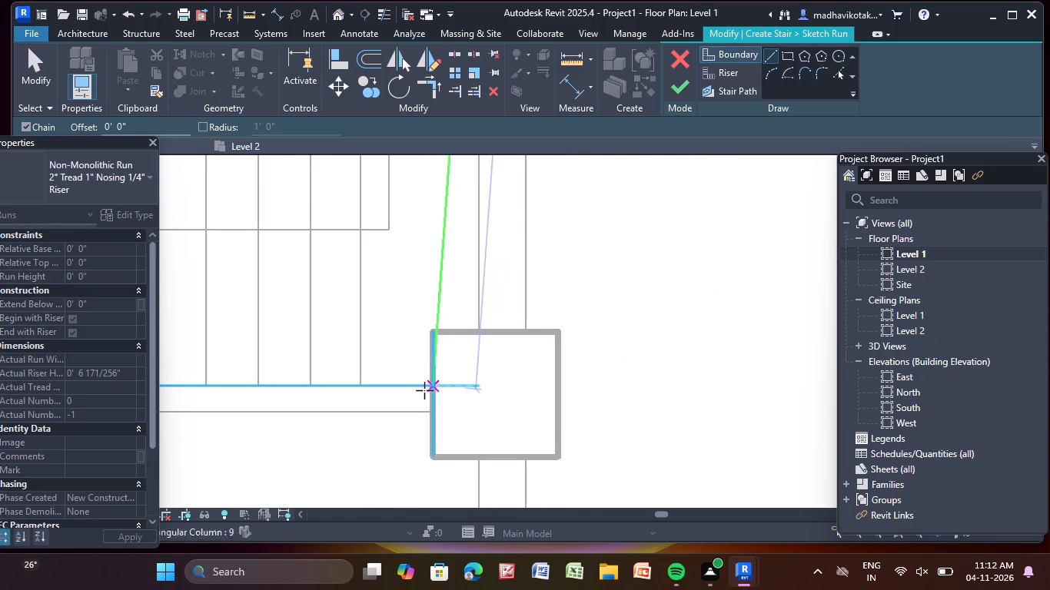
click(479, 386)
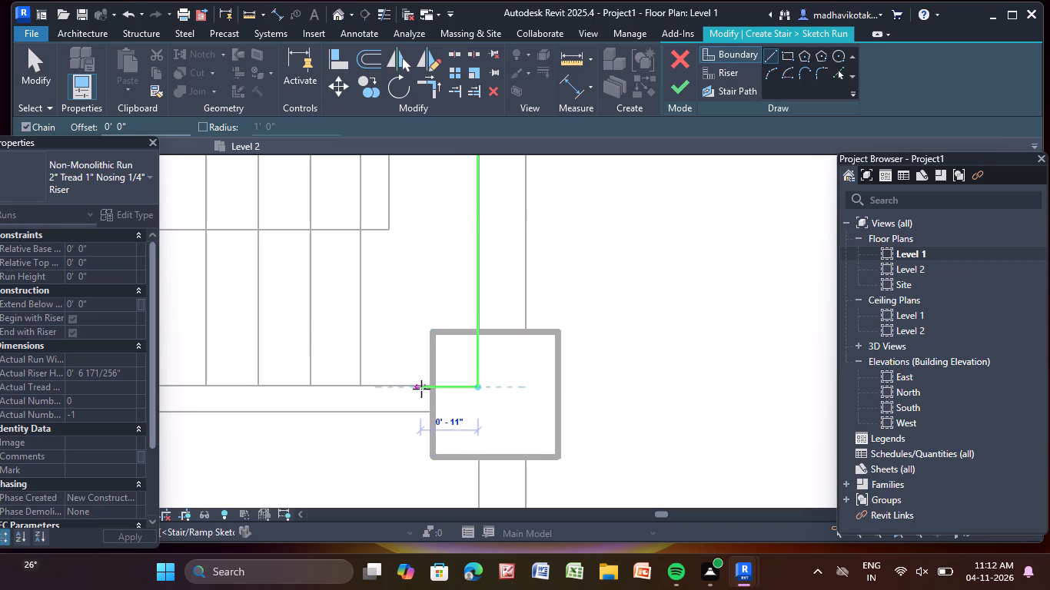
Continue the boundary about 14'-4" along the lower wall face and about 5'-1" up the open end of the UP flight.
scroll(389, 388, down, 5)
middle_drag(389, 388, 763, 426)
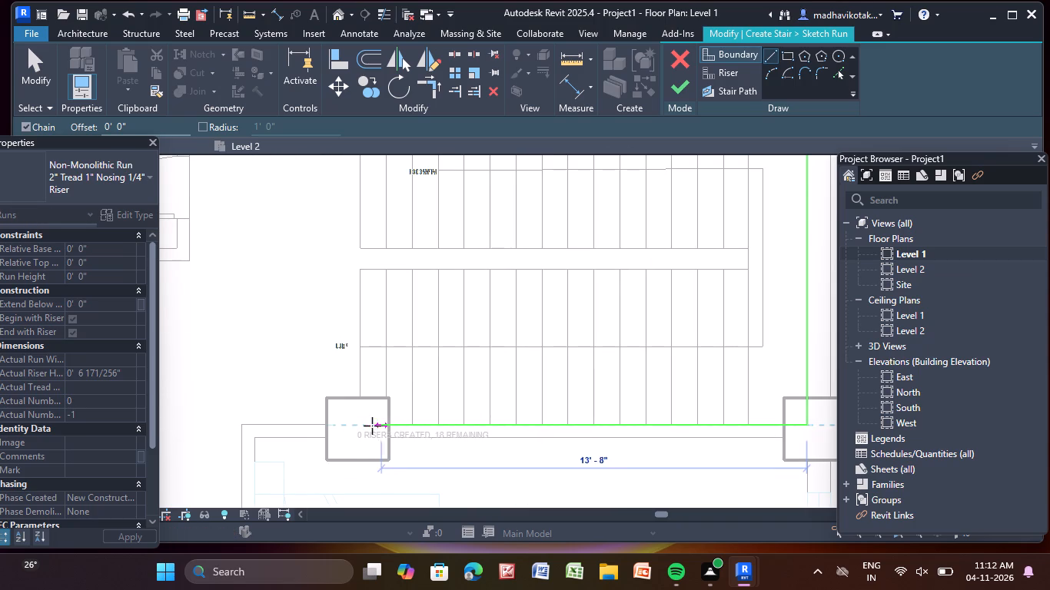
click(360, 425)
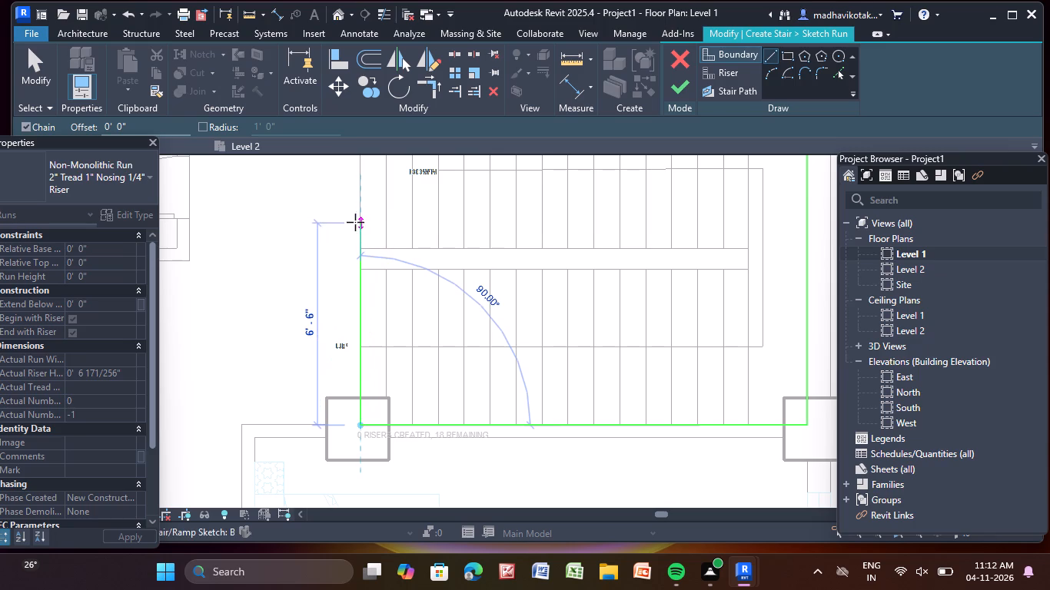
scroll(363, 264, up, 5)
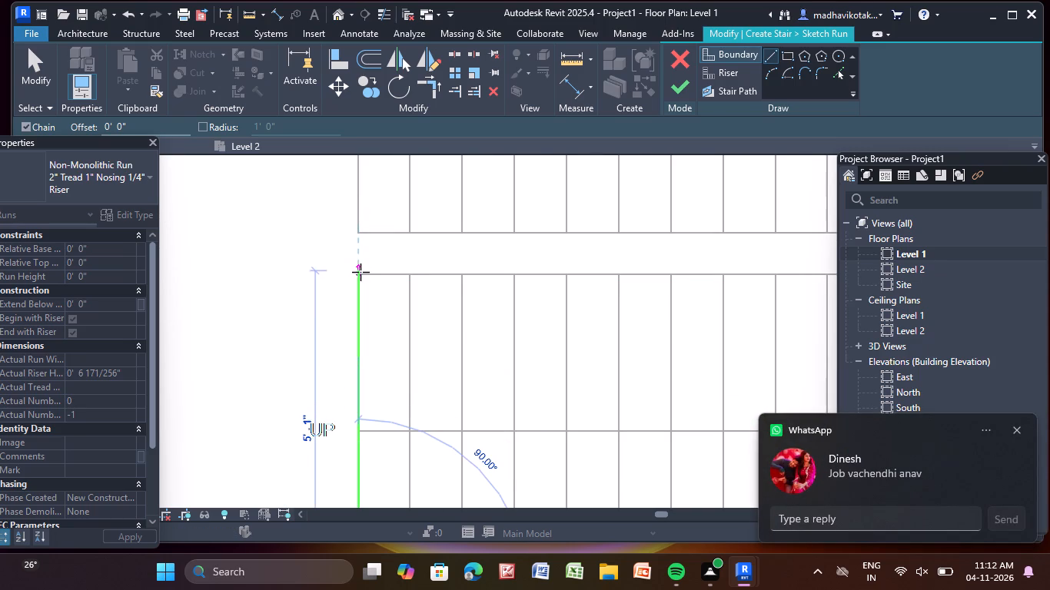
click(357, 276)
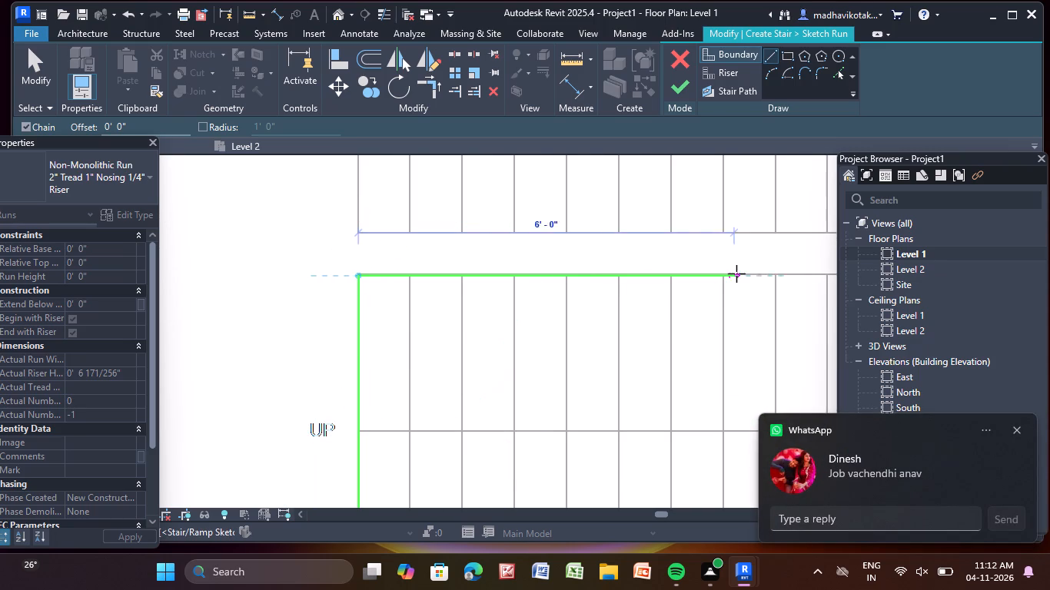
Continue the boundary about 12'-6" along the UP flight's inner edge and across the narrow gap at the landing end.
scroll(736, 273, down, 12)
middle_drag(739, 279, 439, 340)
scroll(504, 331, up, 10)
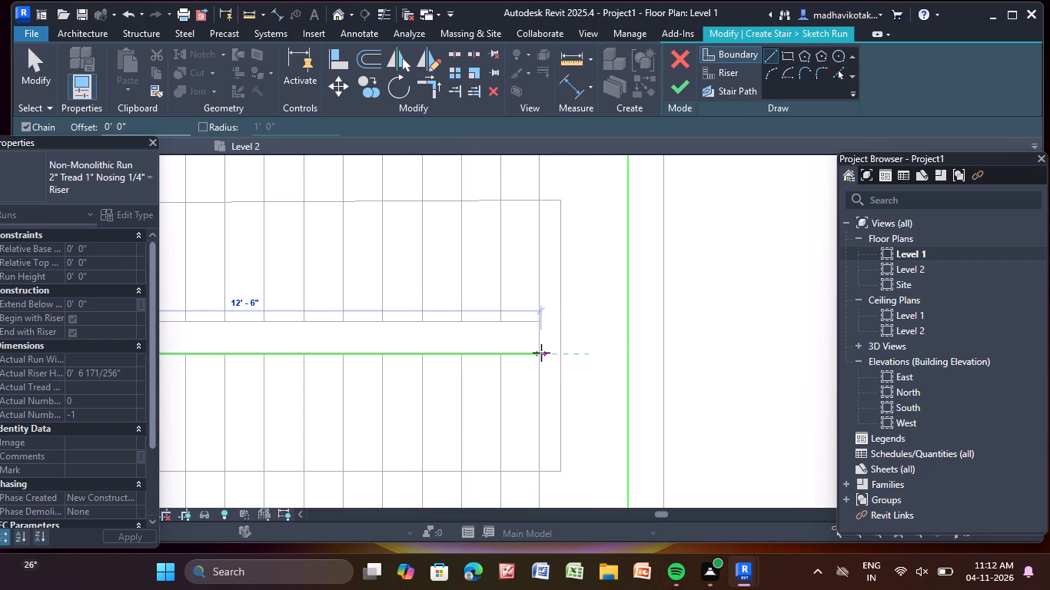
click(541, 353)
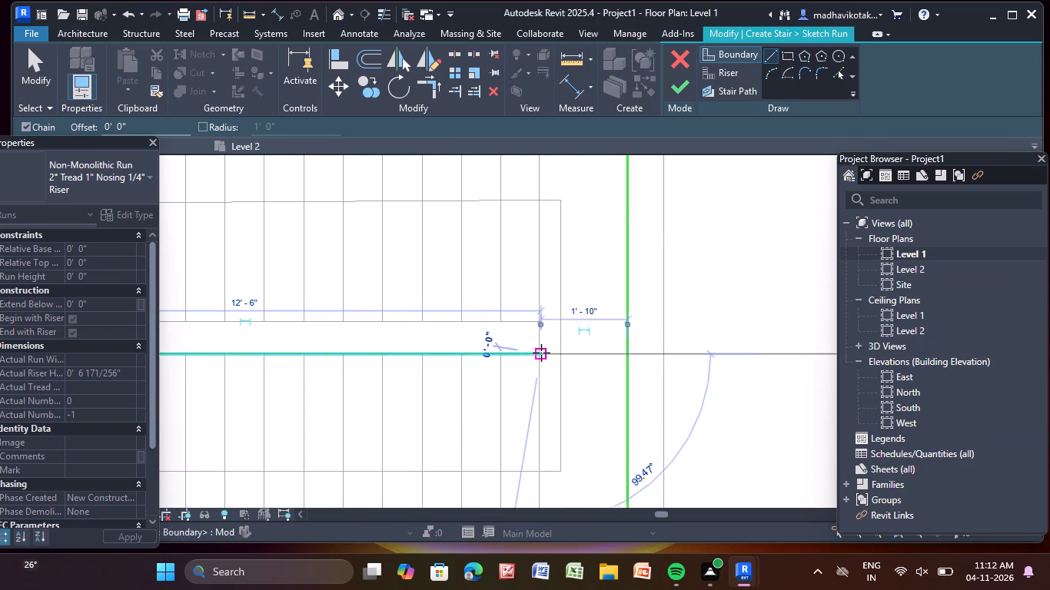
click(540, 315)
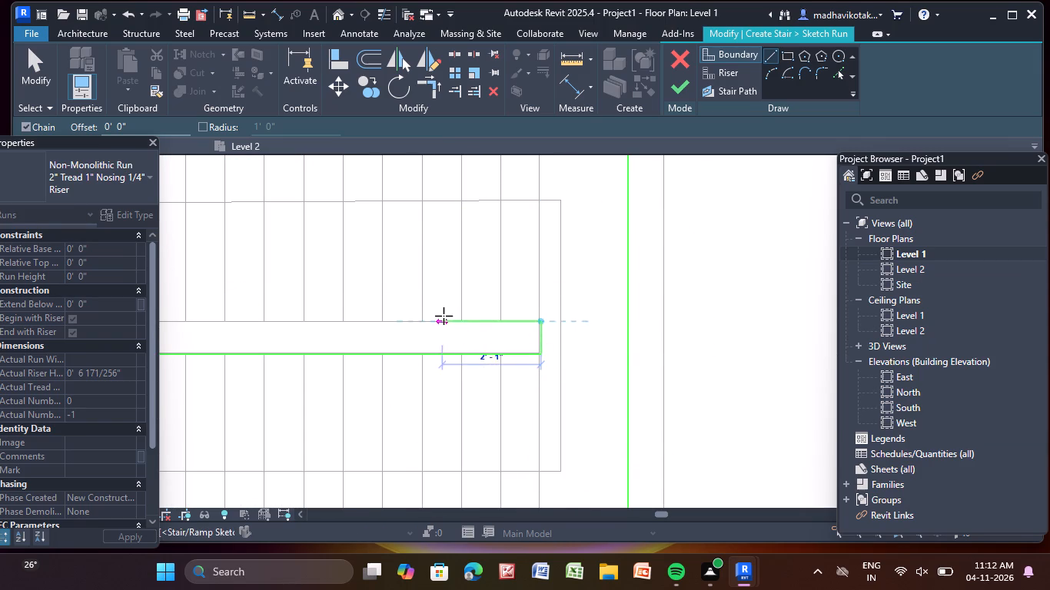
Draw the boundary back about 12'-6" along the DOWN flight's inner edge and about 5'-0" up to the first boundary line's start.
scroll(444, 316, down, 6)
middle_drag(444, 316, 706, 346)
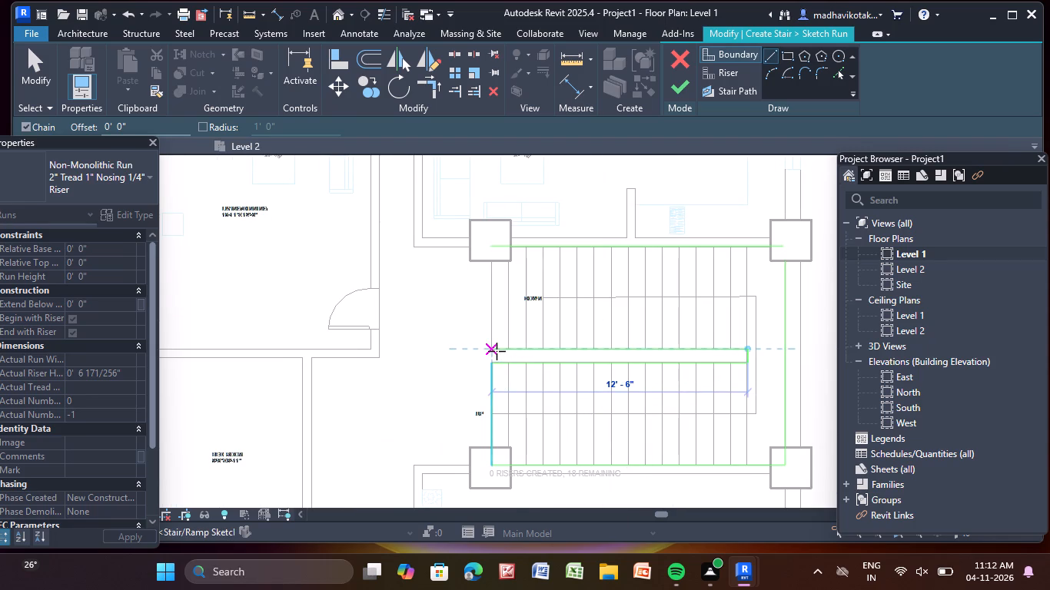
scroll(496, 351, up, 4)
click(490, 349)
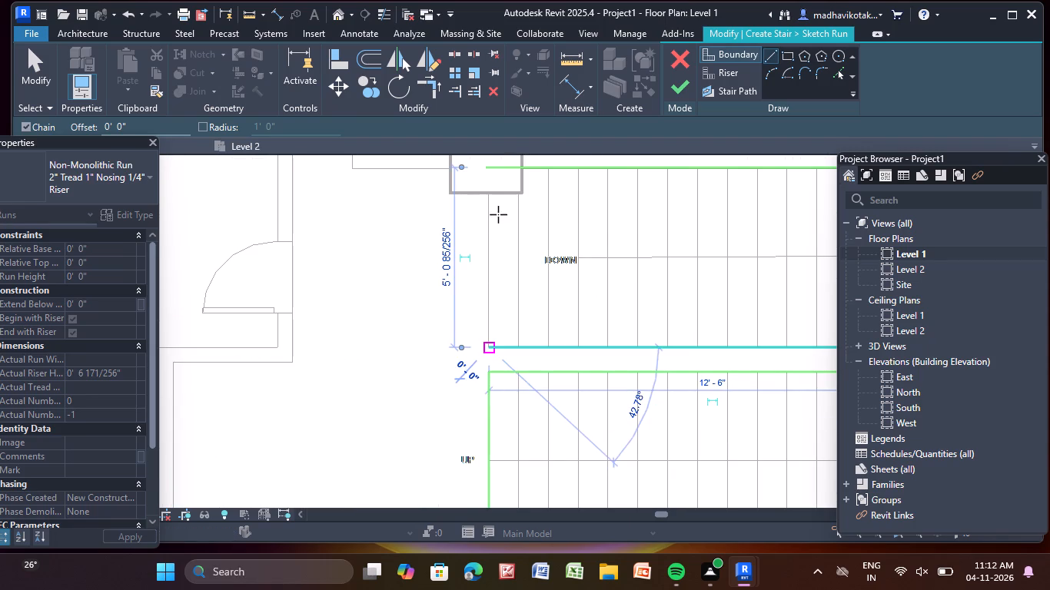
click(487, 165)
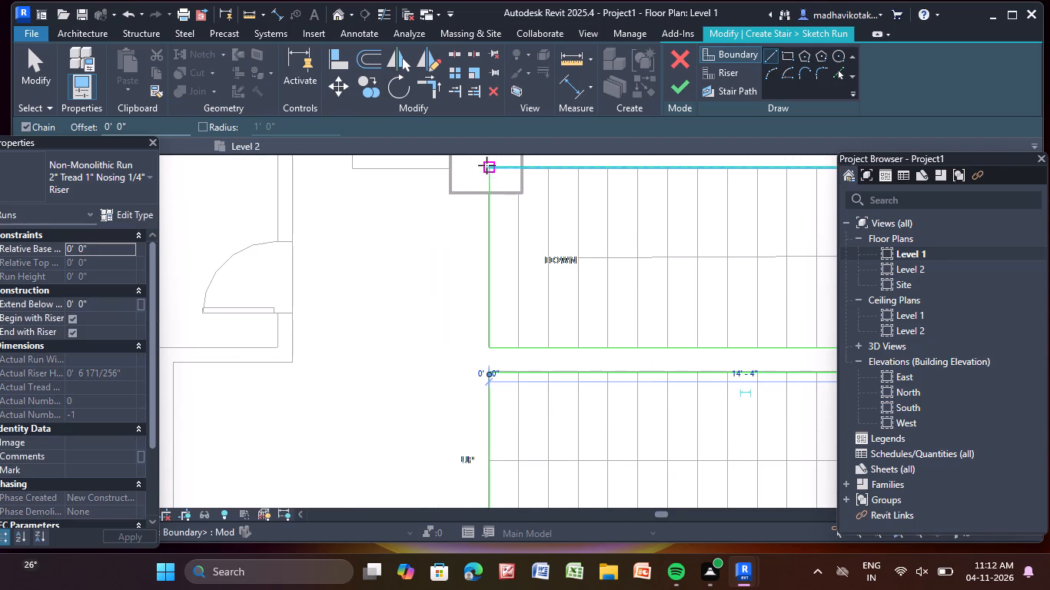
key(Escape)
key(Escape)
Shift the short boundary line closing the gap between the flights onto the last riser line of the linked drawing.
scroll(477, 180, up, 9)
middle_drag(480, 181, 456, 230)
scroll(480, 181, down, 4)
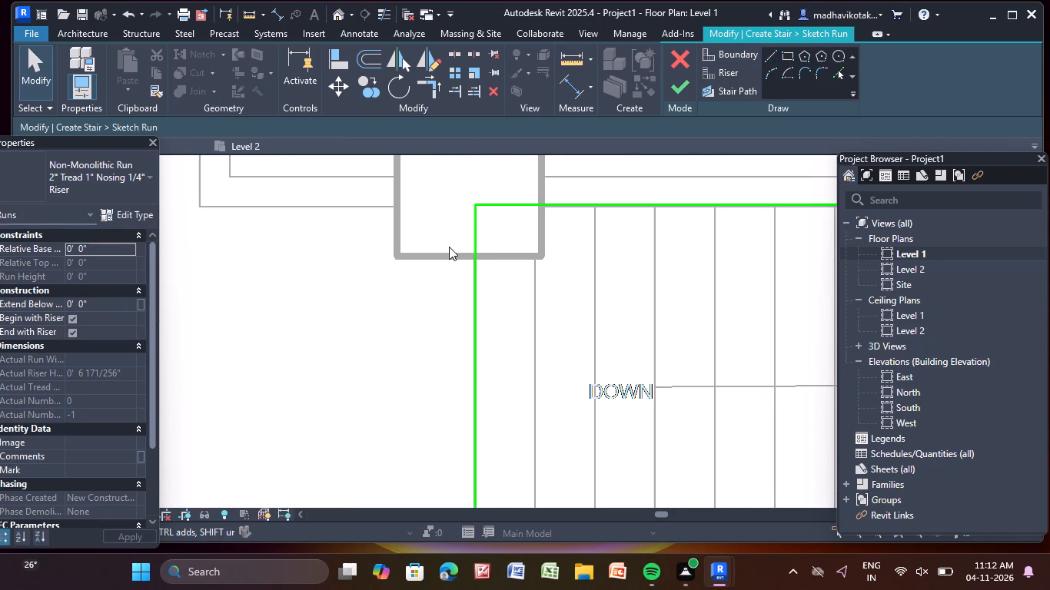
scroll(576, 207, down, 8)
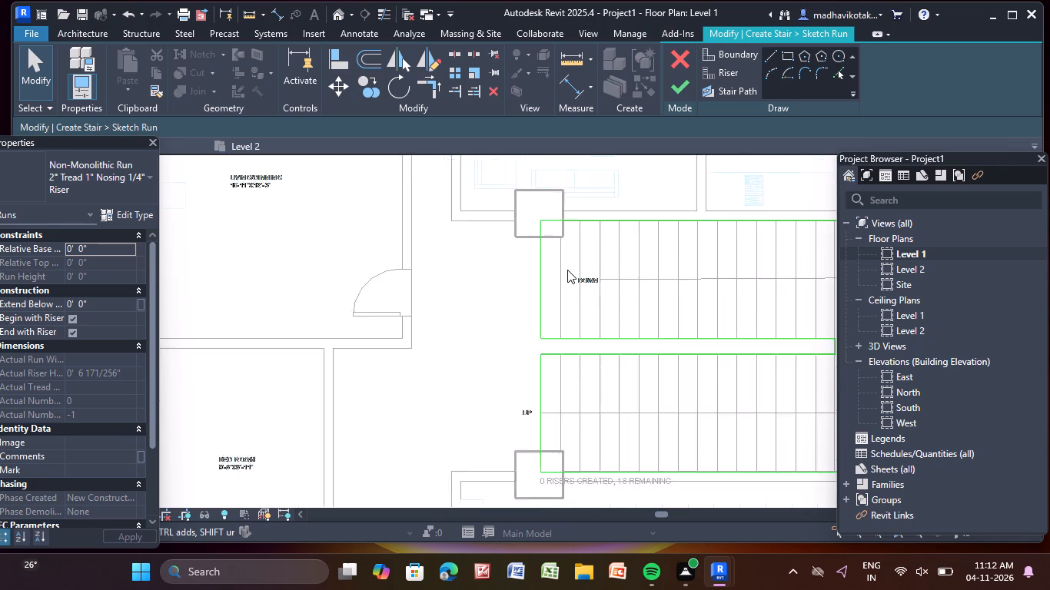
scroll(567, 270, down, 2)
scroll(767, 330, up, 7)
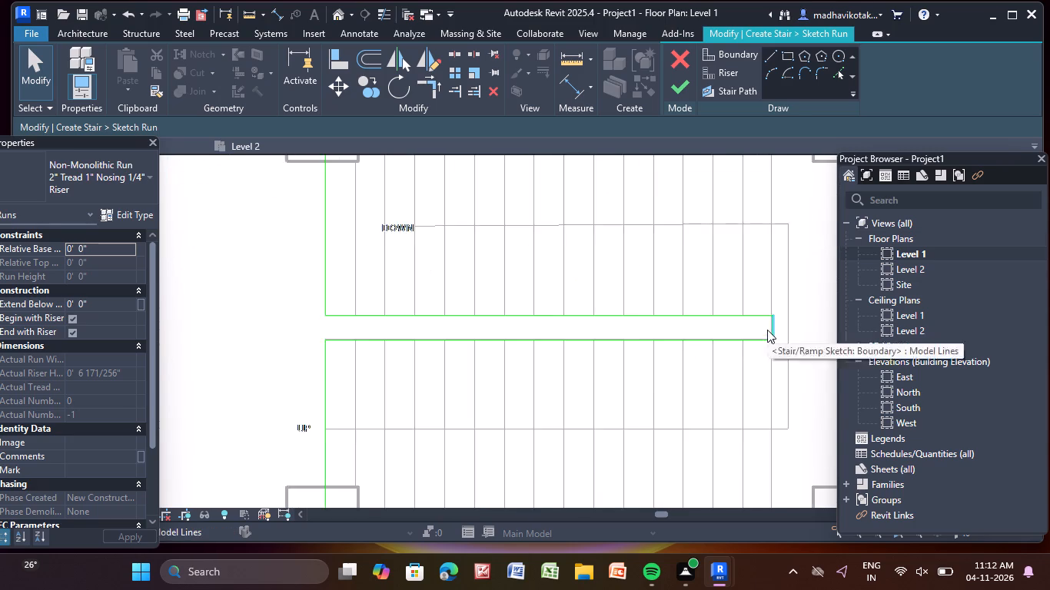
scroll(767, 330, up, 3)
click(779, 332)
scroll(779, 332, up, 9)
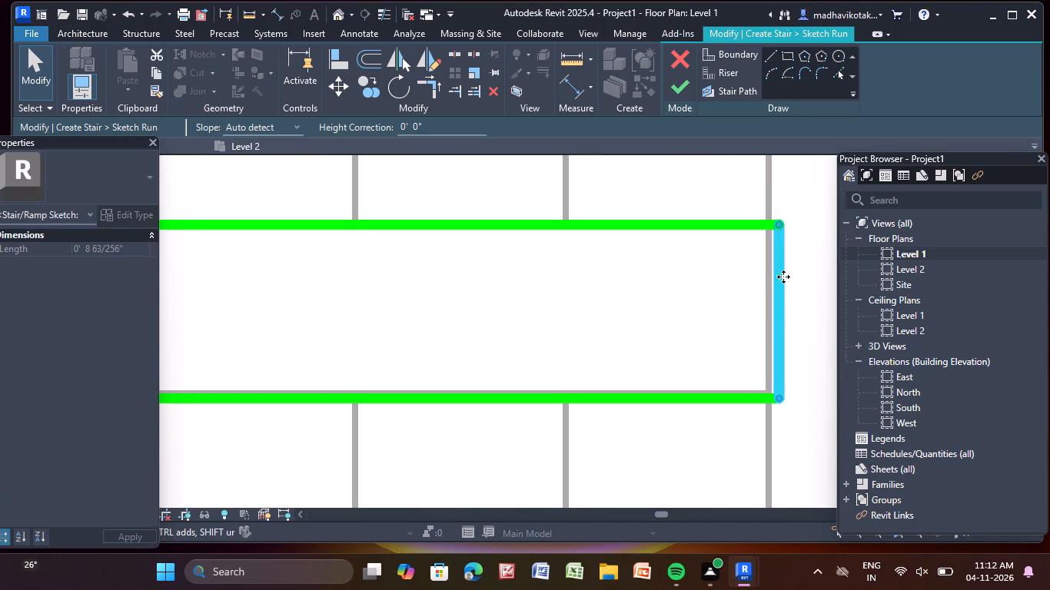
drag(779, 307, 774, 307)
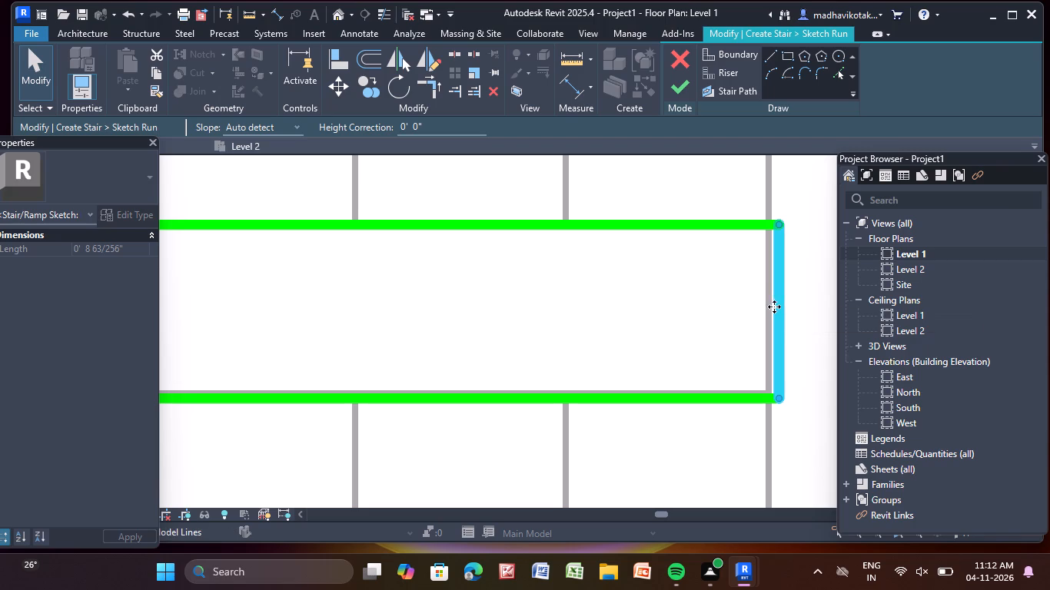
drag(774, 307, 766, 305)
scroll(776, 313, up, 2)
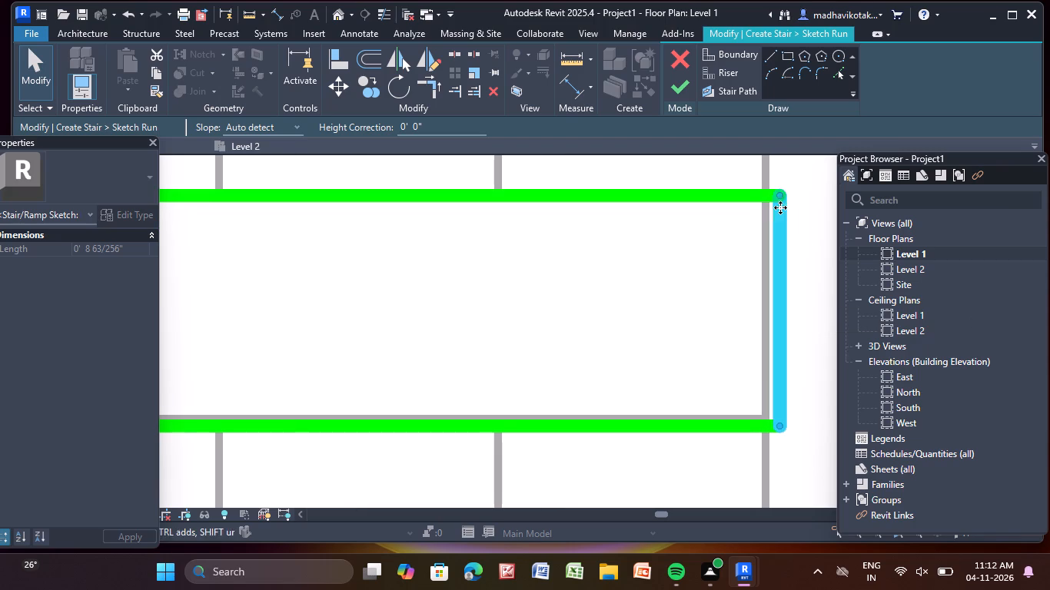
drag(779, 194, 764, 198)
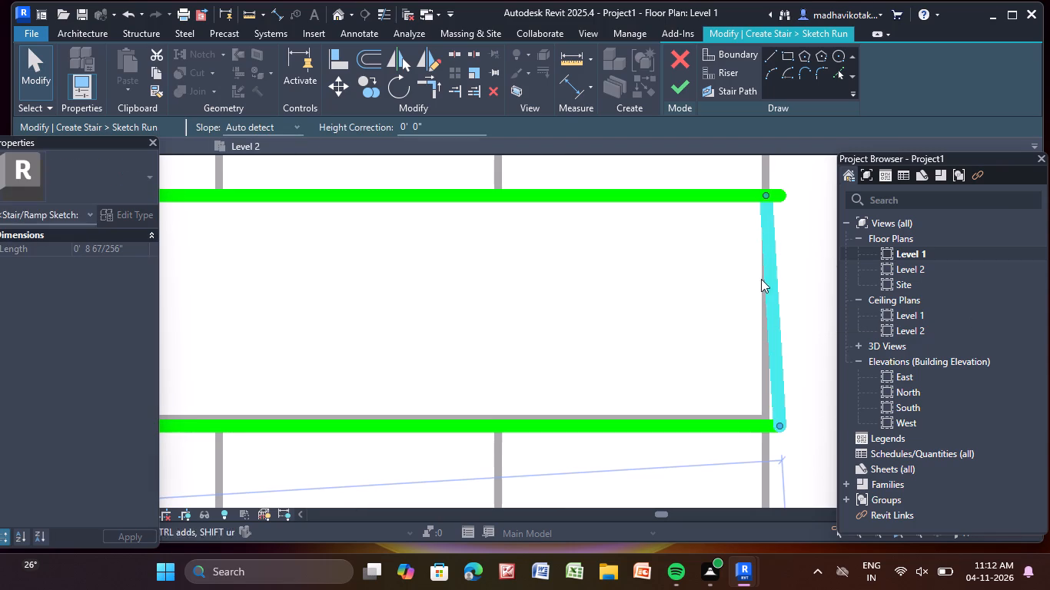
drag(780, 423, 769, 420)
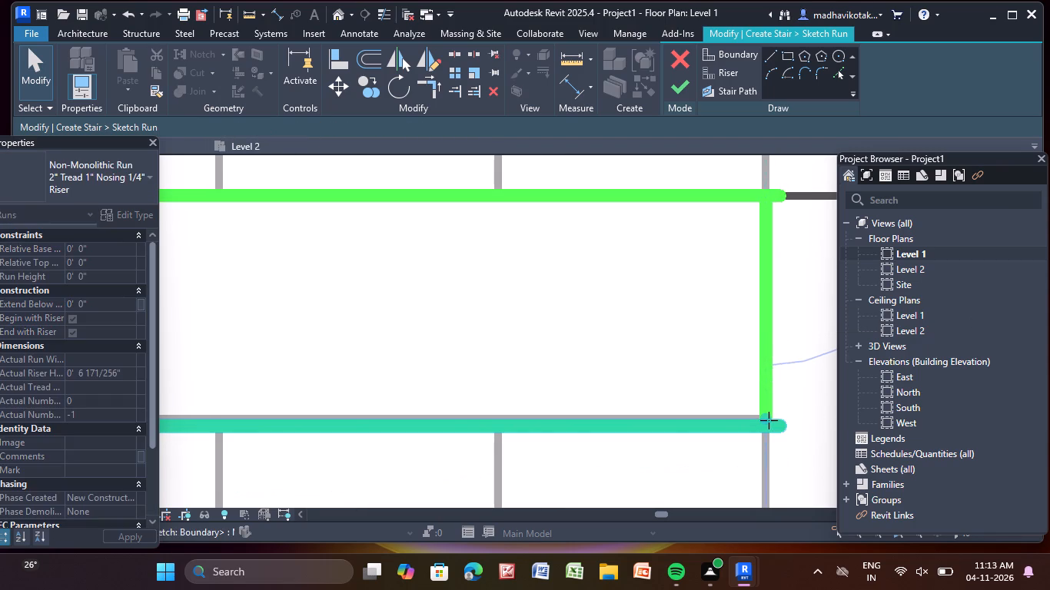
drag(769, 420, 768, 419)
key(Escape)
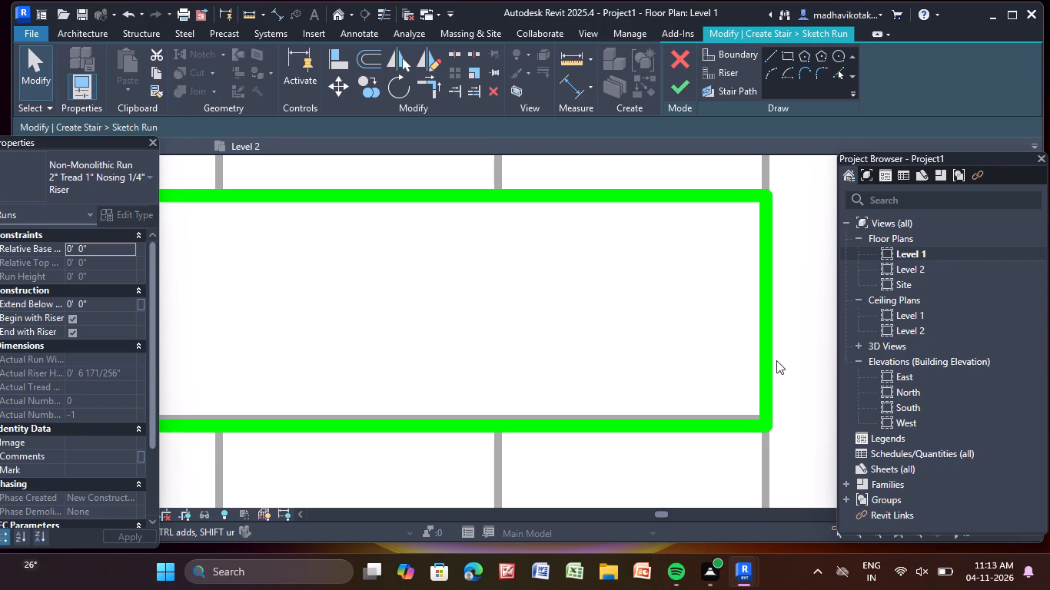
key(Escape)
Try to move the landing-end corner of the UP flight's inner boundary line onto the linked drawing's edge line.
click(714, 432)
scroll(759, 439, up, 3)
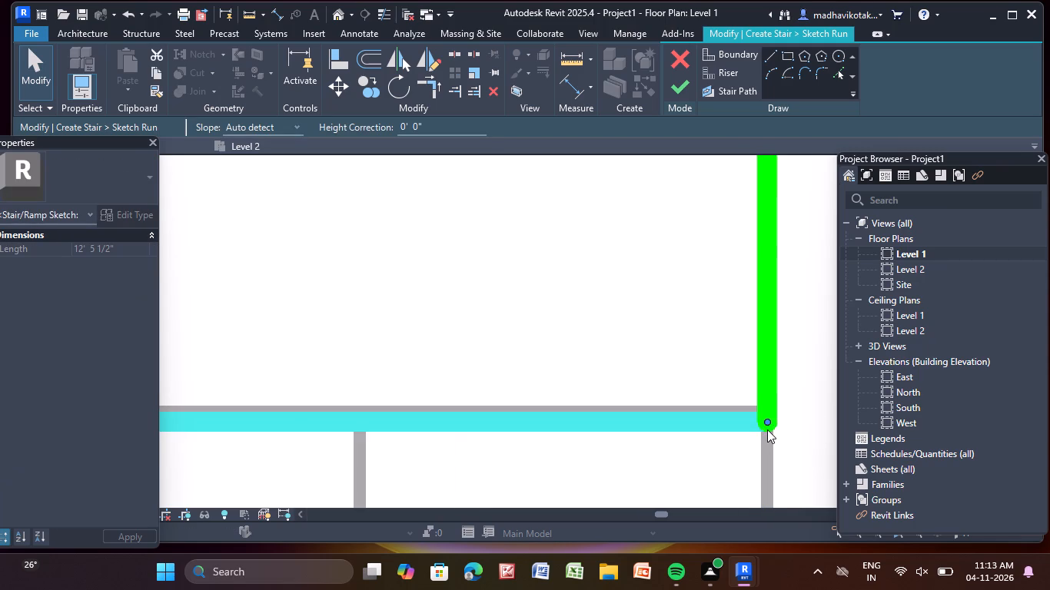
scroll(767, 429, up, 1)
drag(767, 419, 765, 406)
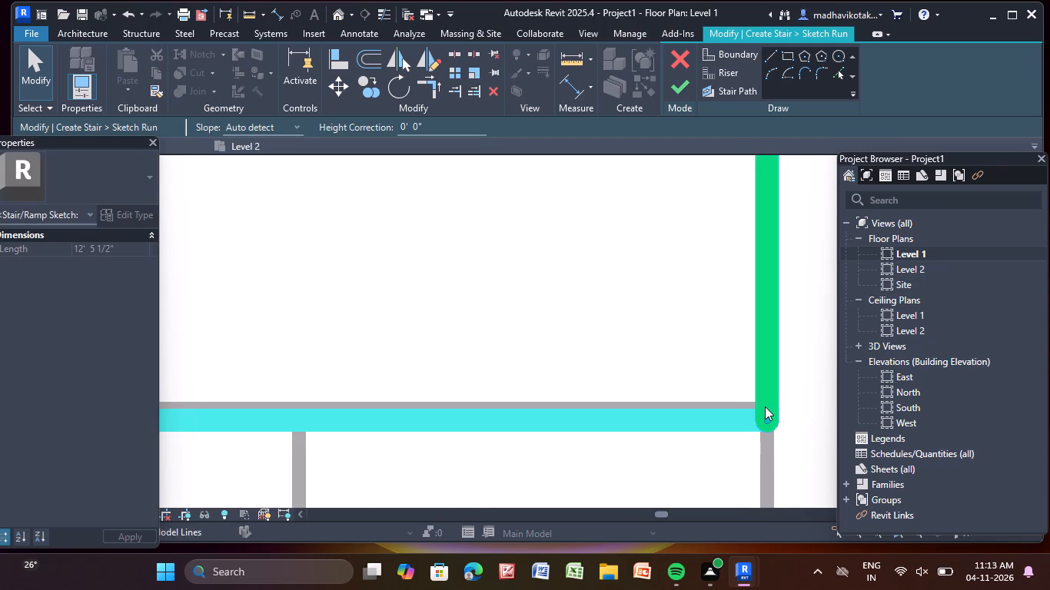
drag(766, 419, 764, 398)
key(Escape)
Delete the misaligned boundary line along the UP flight's inner edge.
scroll(743, 385, down, 7)
scroll(681, 446, down, 5)
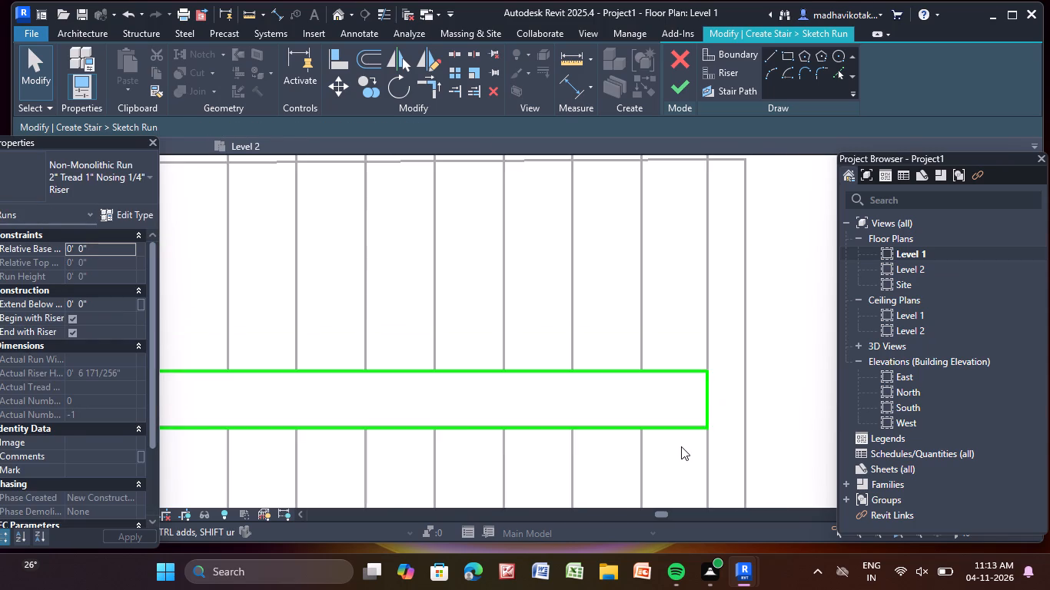
scroll(681, 446, down, 9)
middle_drag(682, 446, 779, 380)
scroll(586, 385, up, 9)
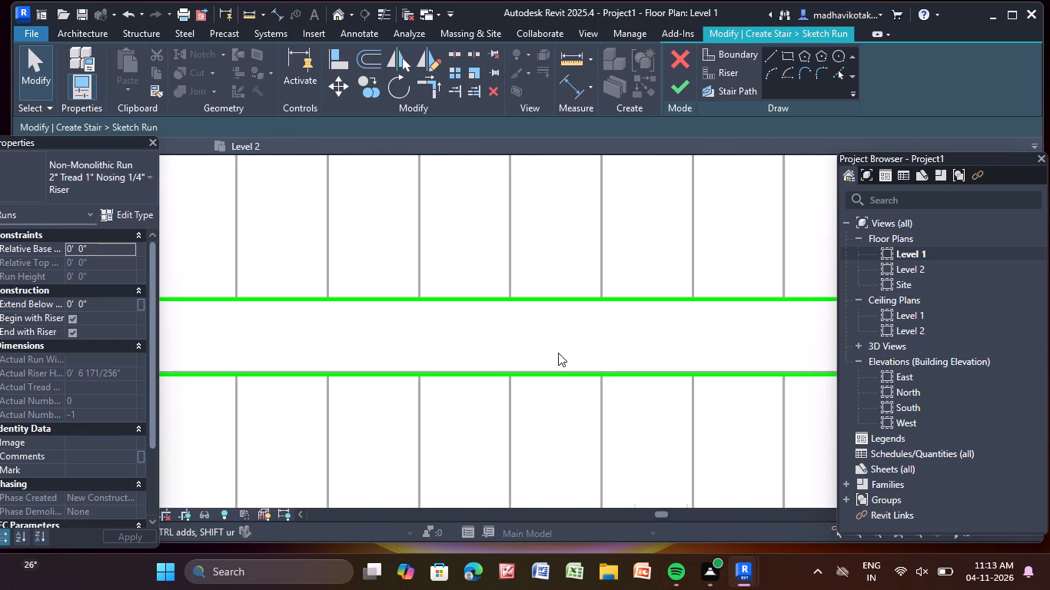
click(559, 370)
key(Delete)
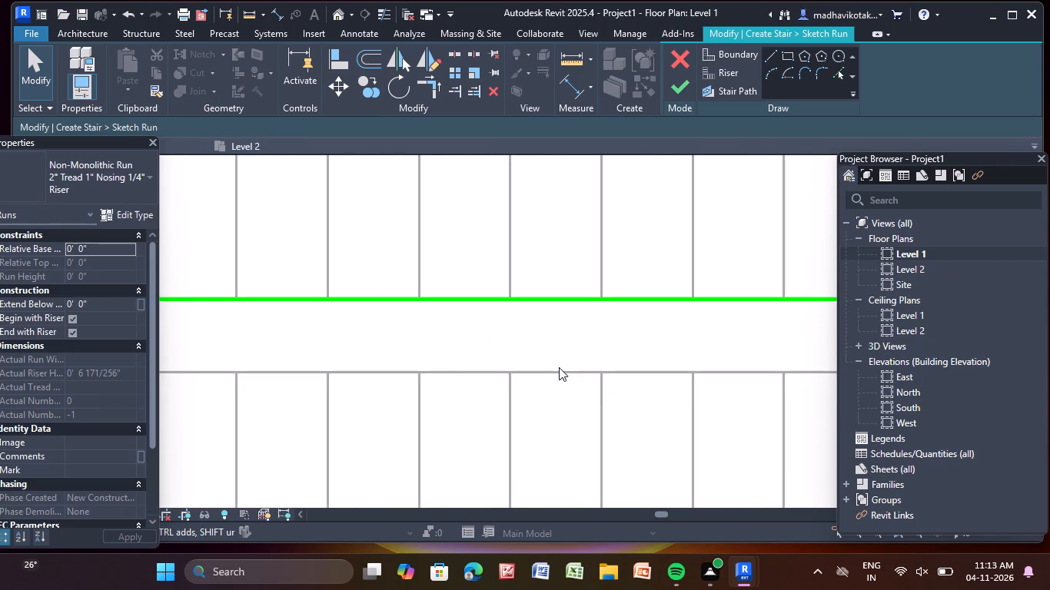
Redraw the straight boundary line along the UP flight's linked inner edge, from its open-end corner to the landing-end gap line.
scroll(559, 367, down, 7)
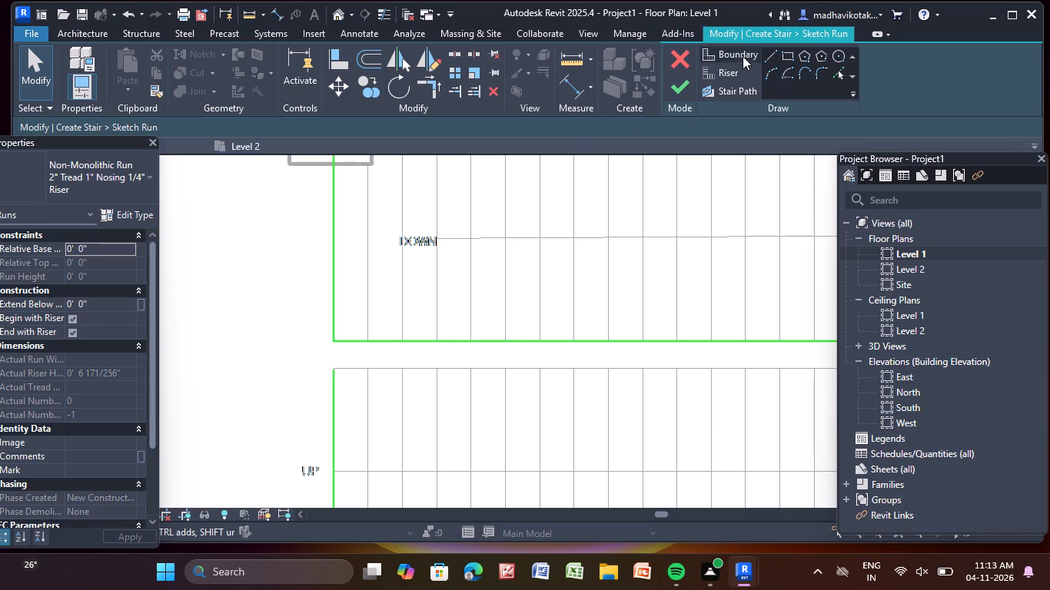
click(742, 52)
click(766, 62)
scroll(344, 380, up, 4)
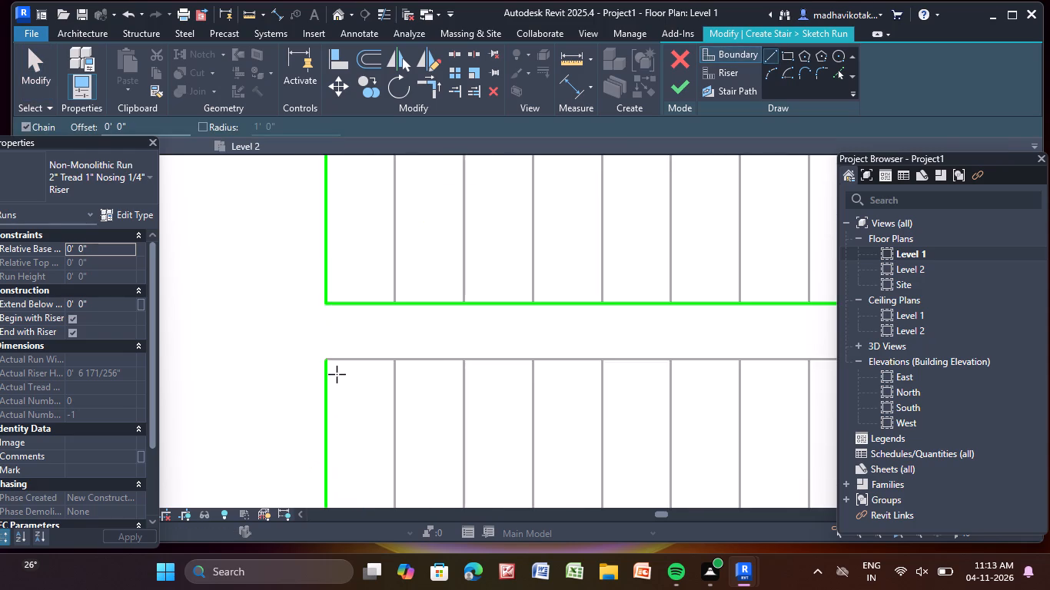
scroll(337, 374, up, 11)
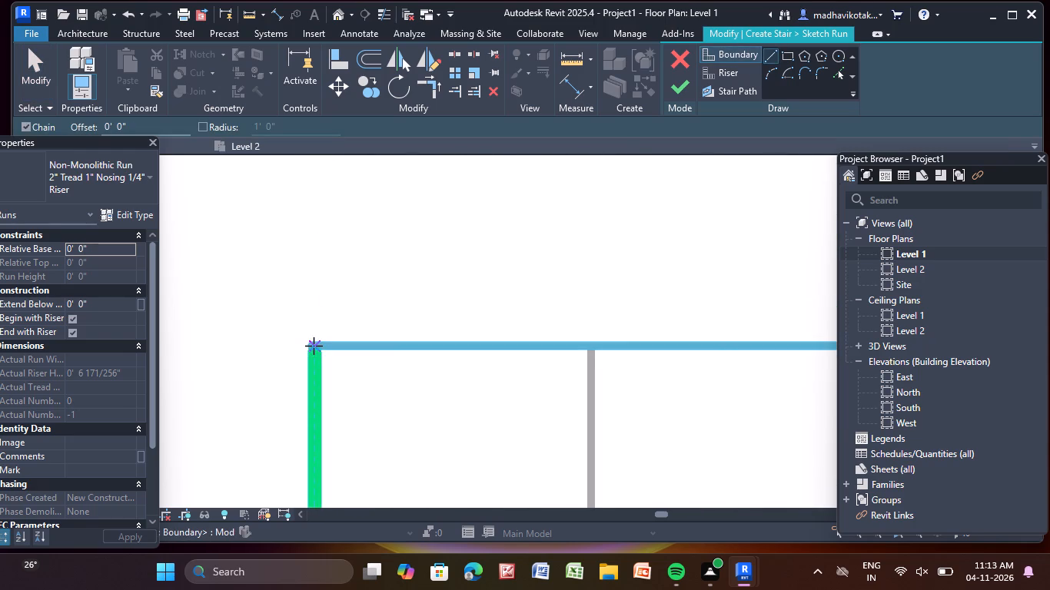
click(316, 345)
scroll(646, 339, down, 10)
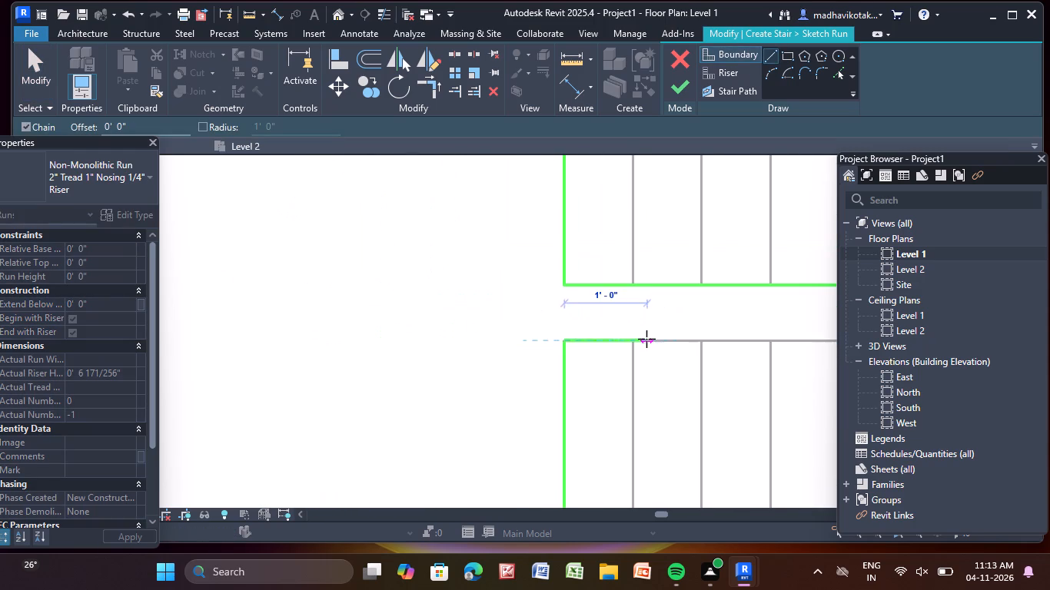
scroll(646, 339, down, 3)
middle_drag(646, 339, 165, 347)
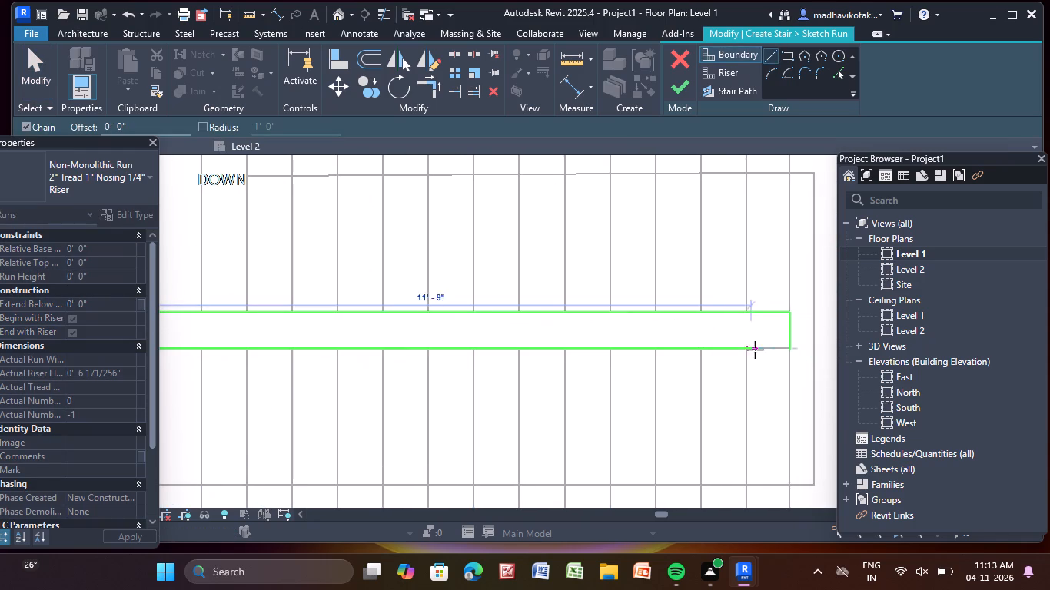
scroll(786, 341, up, 10)
click(786, 370)
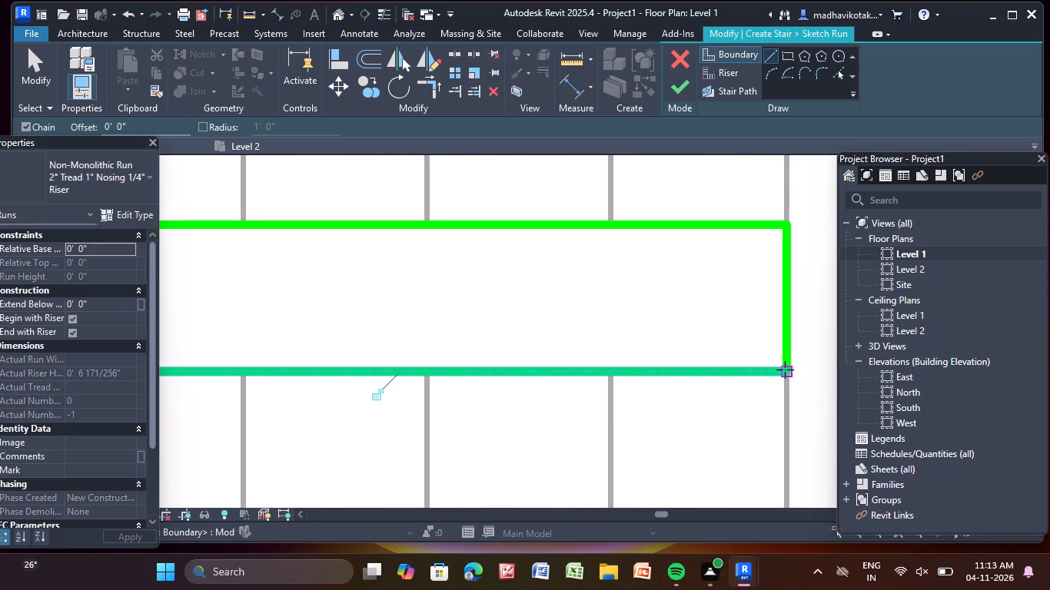
key(Escape)
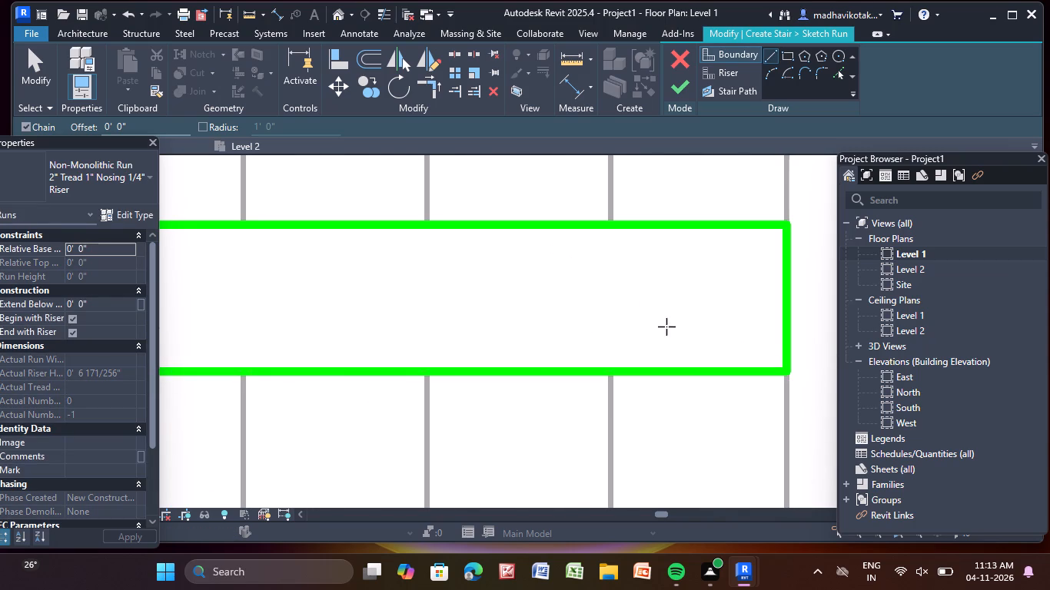
key(Escape)
scroll(666, 326, down, 7)
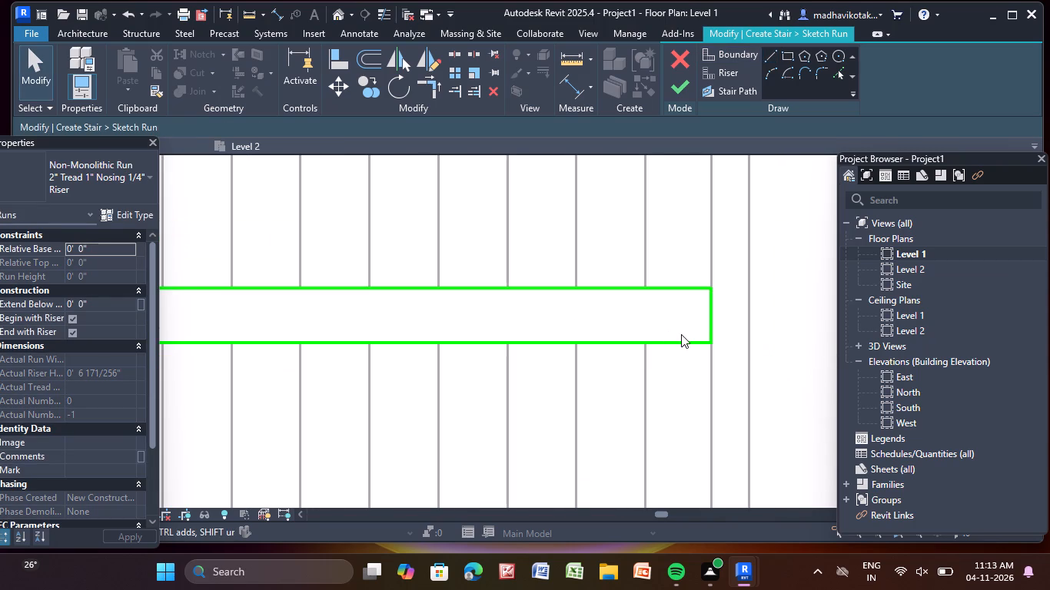
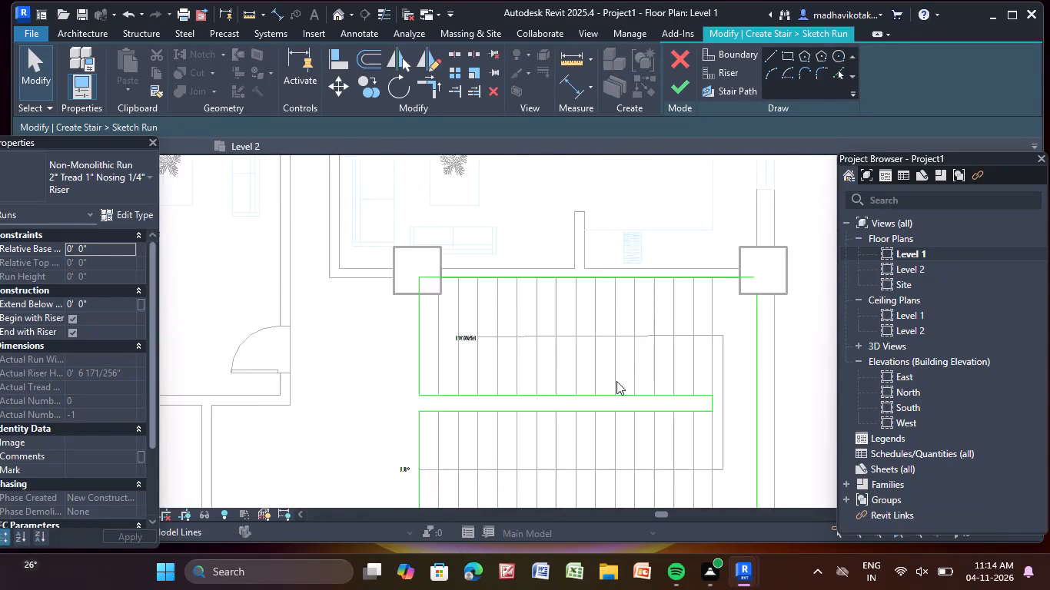
Delete the two boundary lines that close the open ends of the UP and DOWN flights.
middle_drag(616, 381, 562, 274)
click(396, 316)
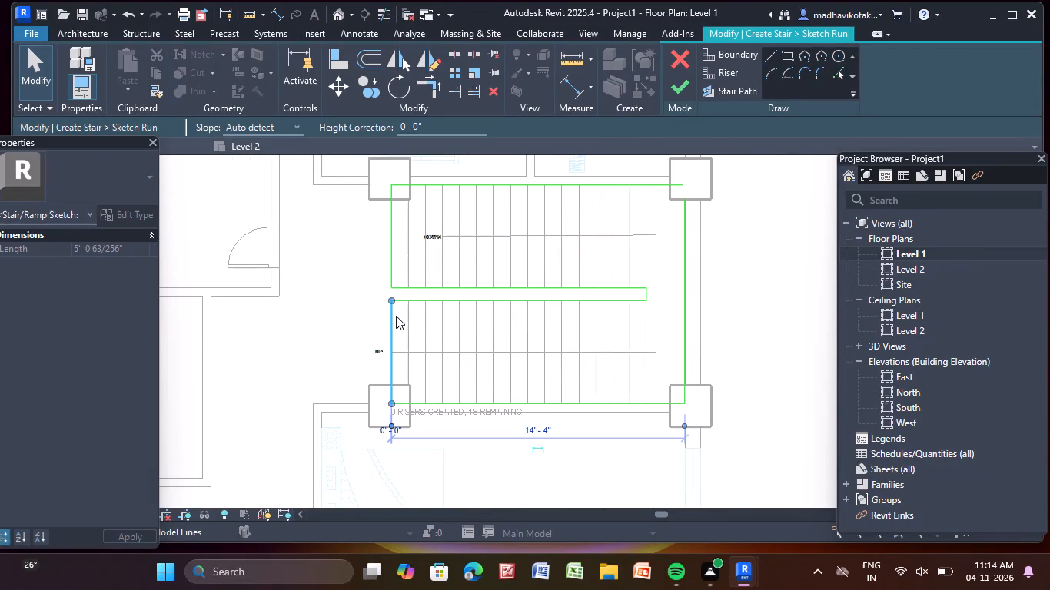
key(Delete)
click(391, 269)
key(Delete)
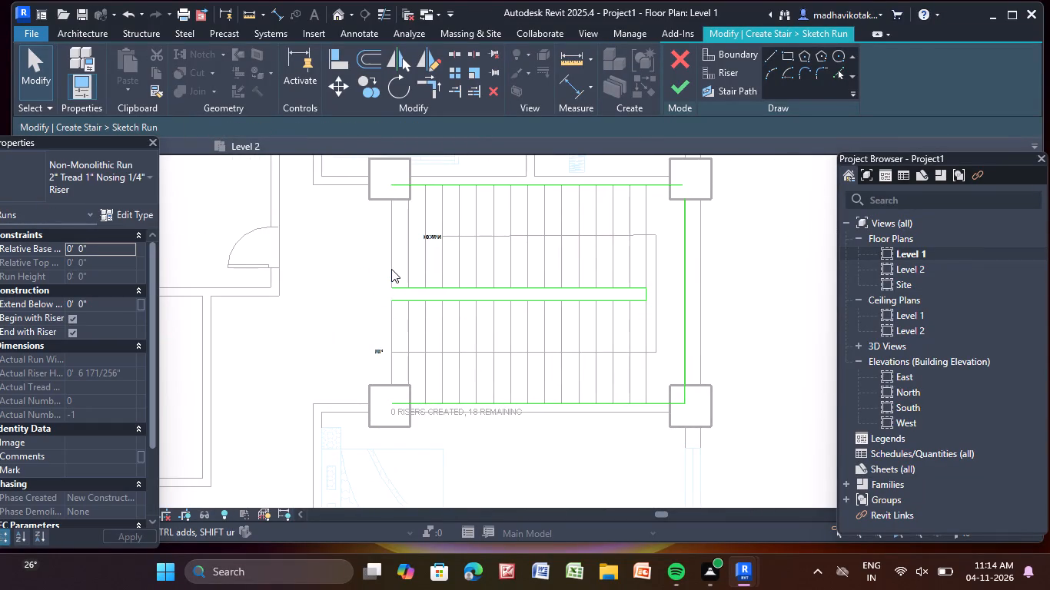
Draw the first straight riser line, about 5' long, across the UP flight's open end between its outer and inner boundary lines.
click(740, 70)
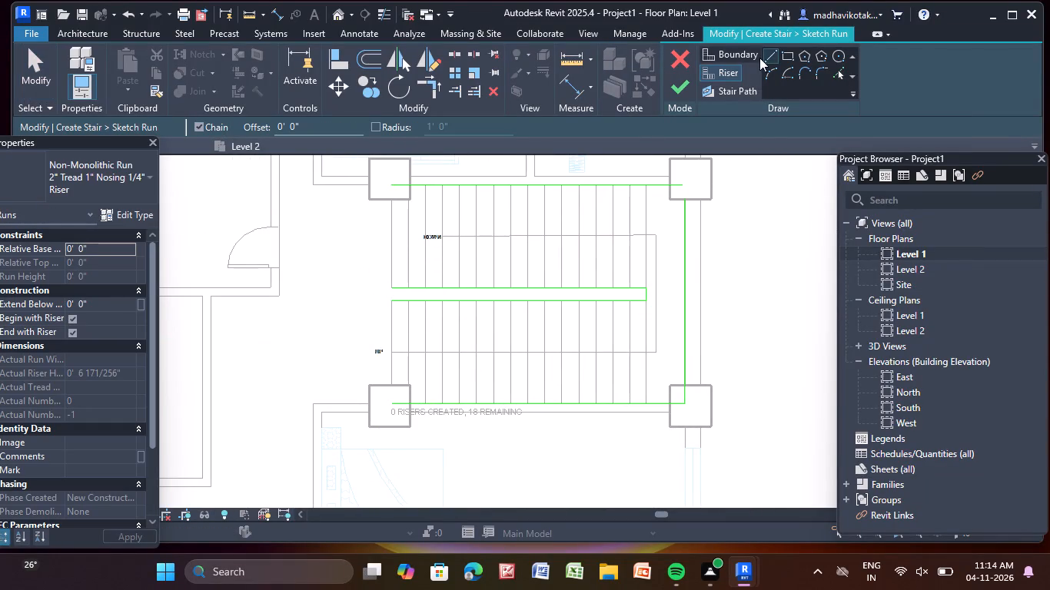
click(773, 51)
scroll(354, 411, up, 4)
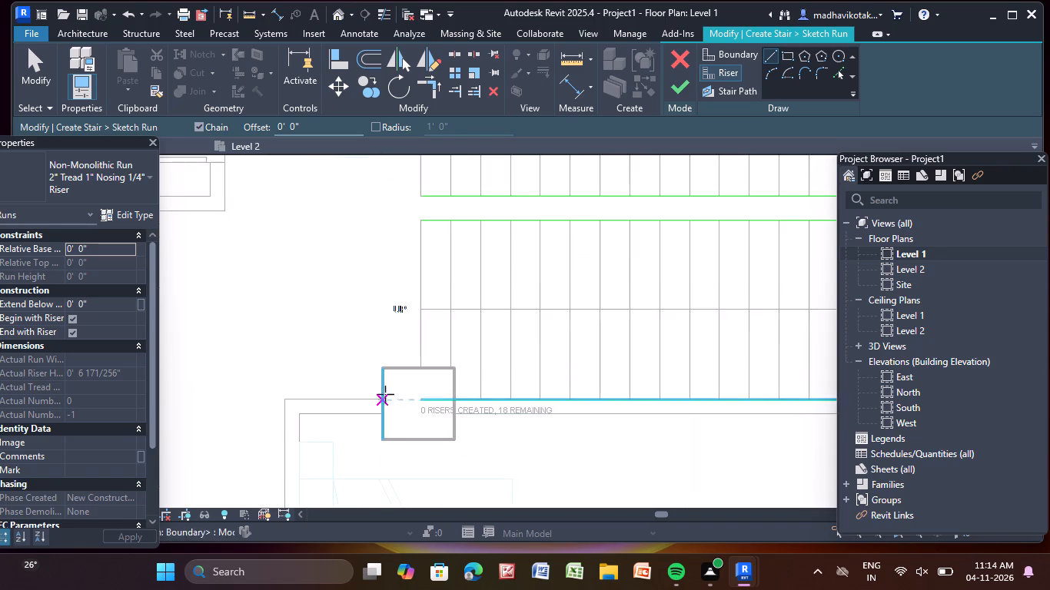
scroll(394, 399, up, 4)
click(437, 399)
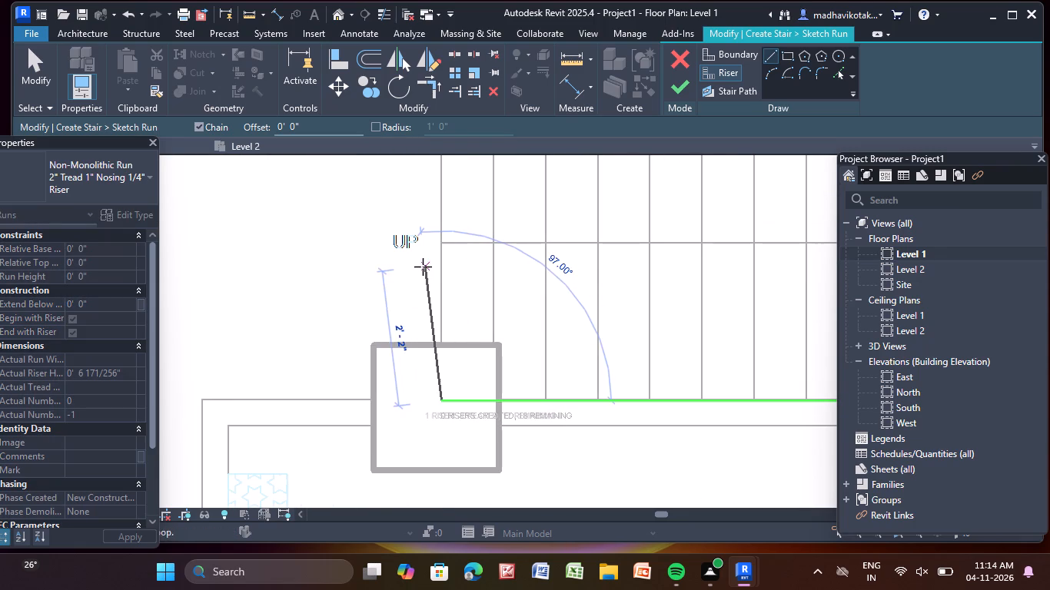
scroll(440, 254, down, 6)
middle_drag(440, 254, 443, 296)
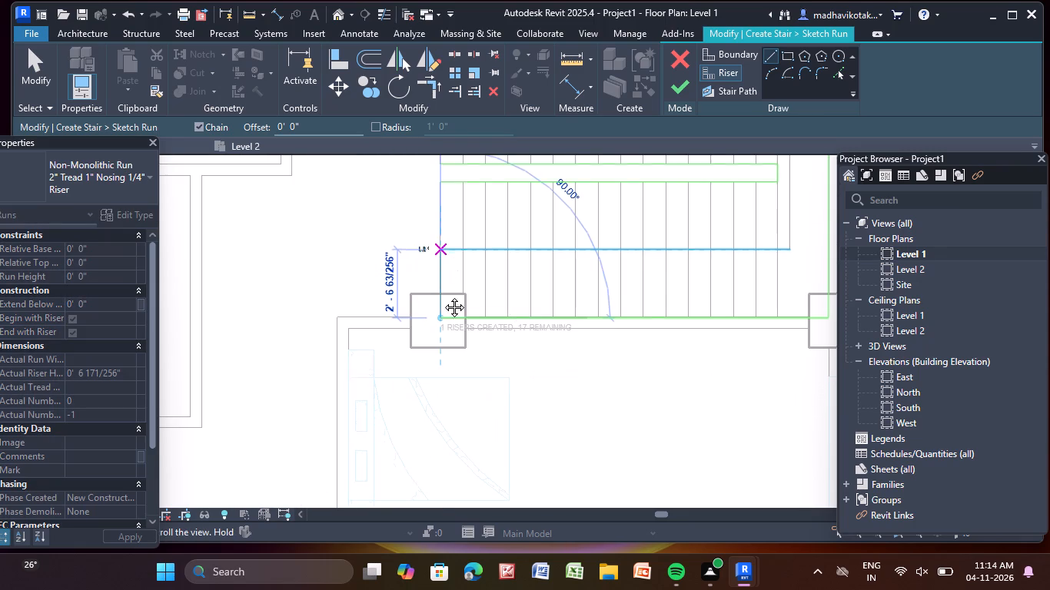
middle_drag(443, 296, 435, 421)
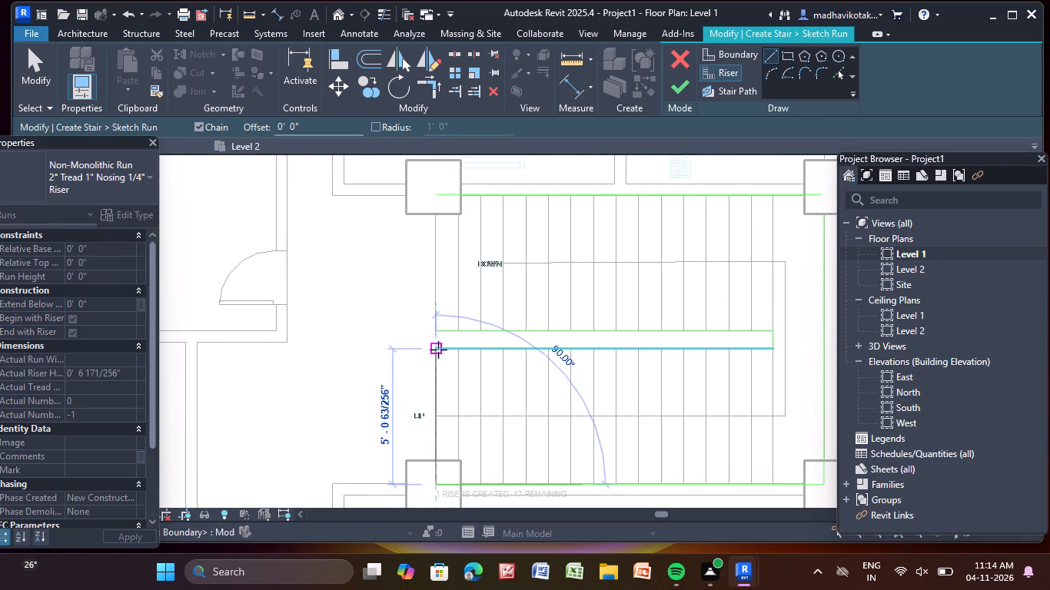
click(437, 346)
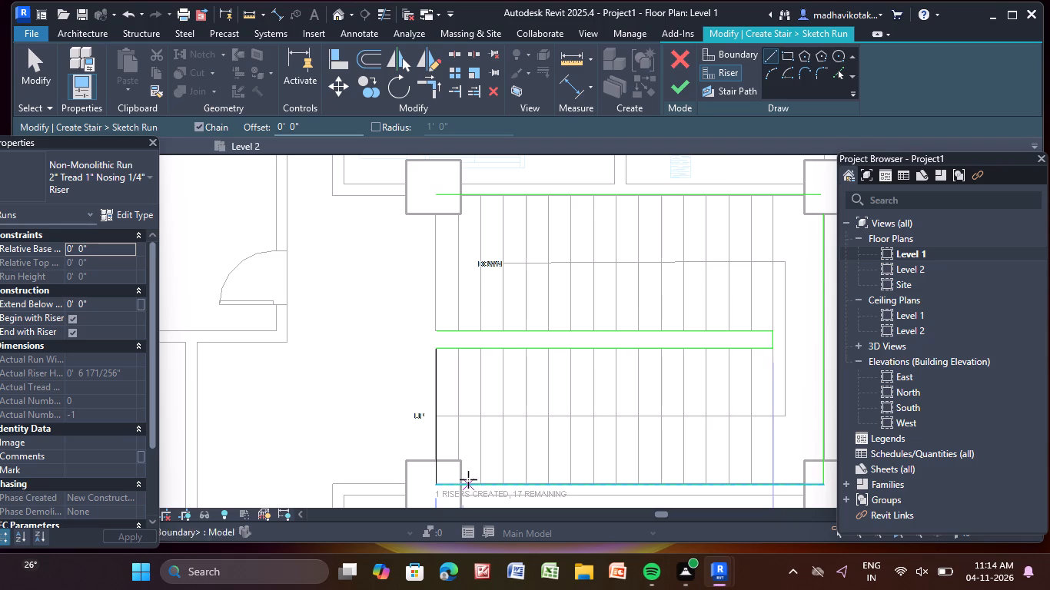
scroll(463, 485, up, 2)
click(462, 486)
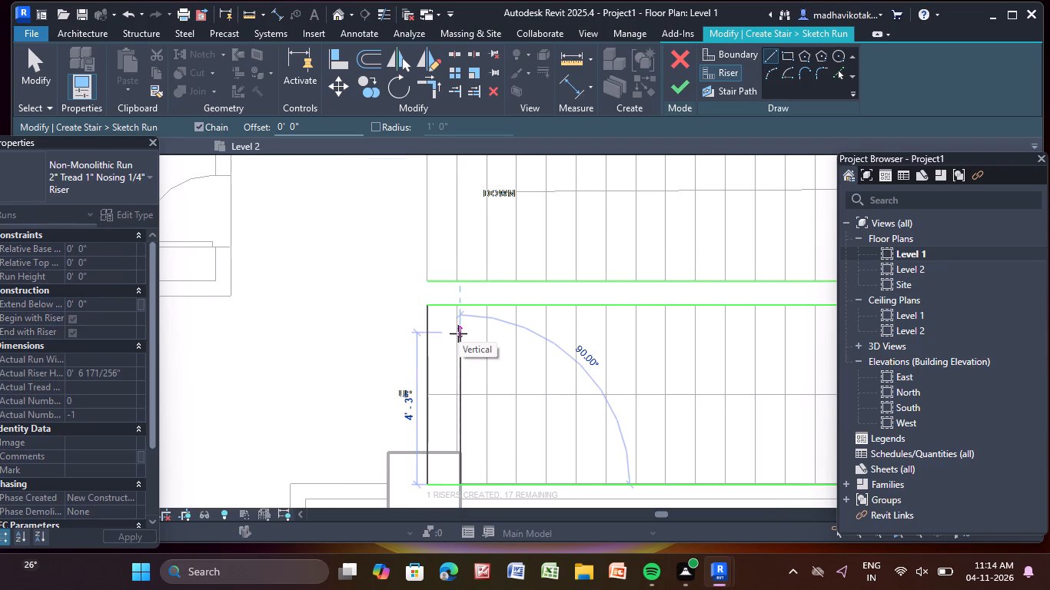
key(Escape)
Draw the UP flight's second riser line over the linked drawing's second riser, from the inner to the outer boundary line.
scroll(459, 314, up, 5)
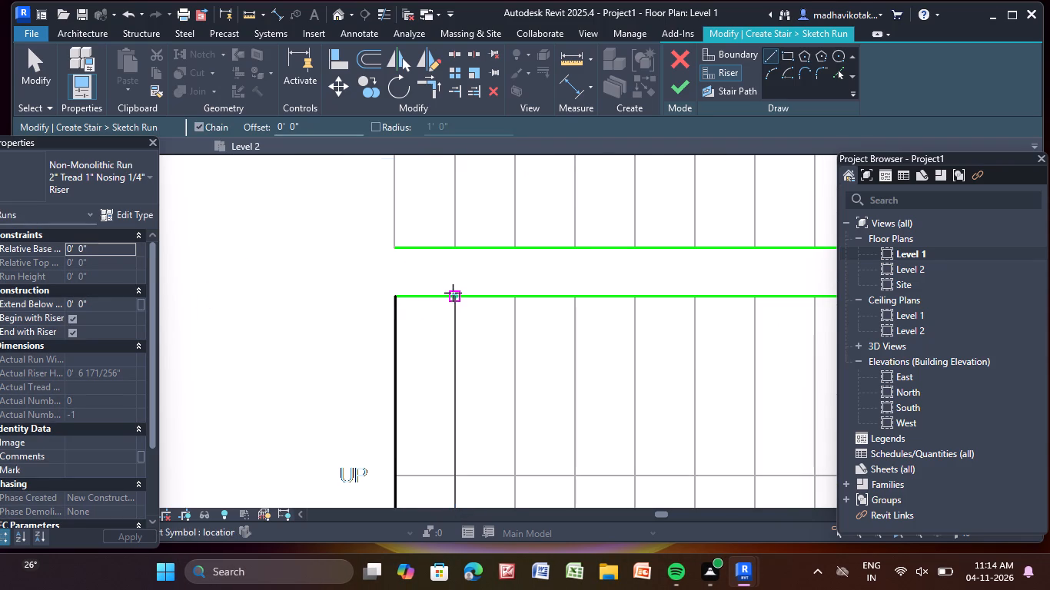
click(457, 295)
scroll(478, 459, down, 3)
middle_drag(475, 462, 460, 366)
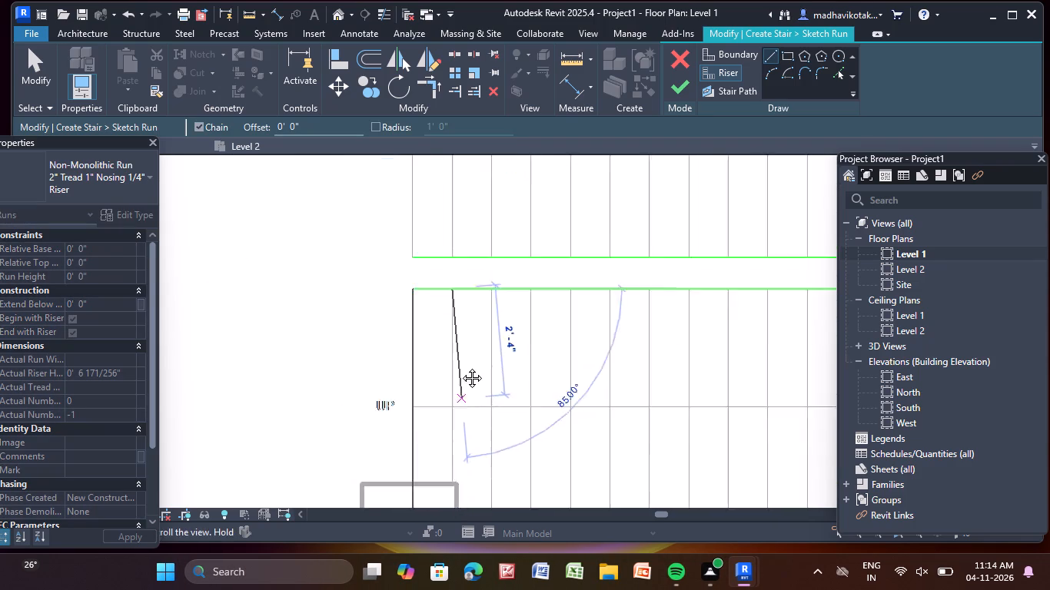
middle_drag(460, 366, 464, 278)
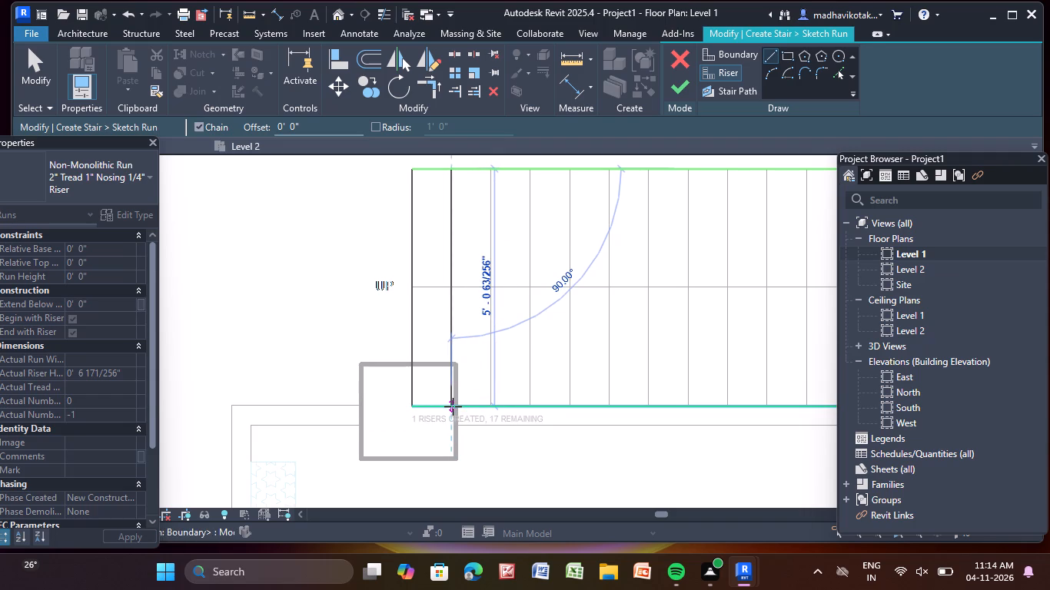
scroll(457, 406, up, 5)
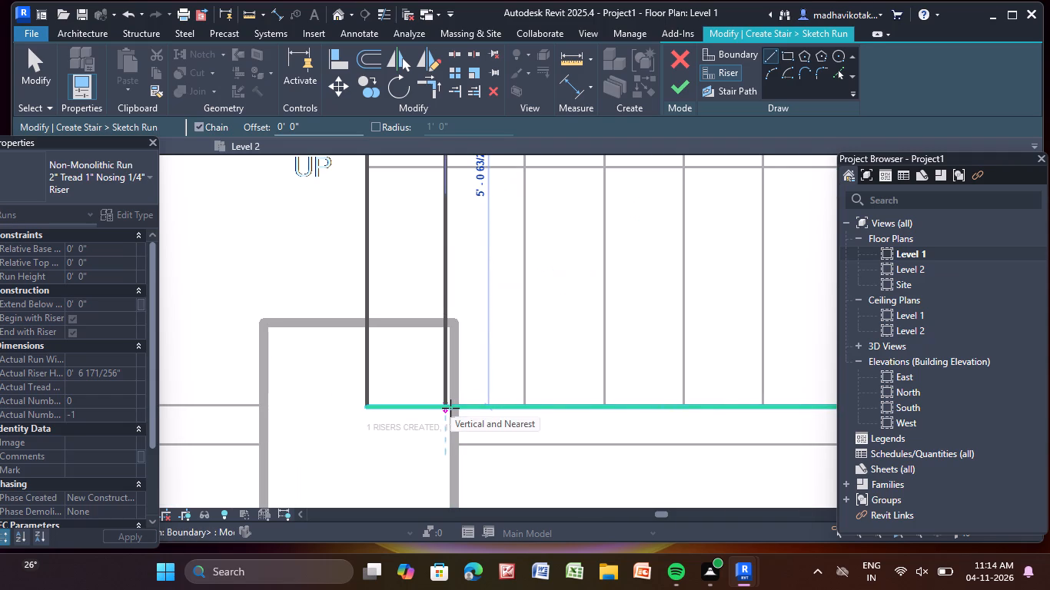
click(450, 408)
key(Escape)
Draw the UP flight's third to seventh riser lines over the linked risers, 10" apart, from outer to inner boundary.
scroll(529, 334, down, 4)
middle_drag(529, 334, 448, 394)
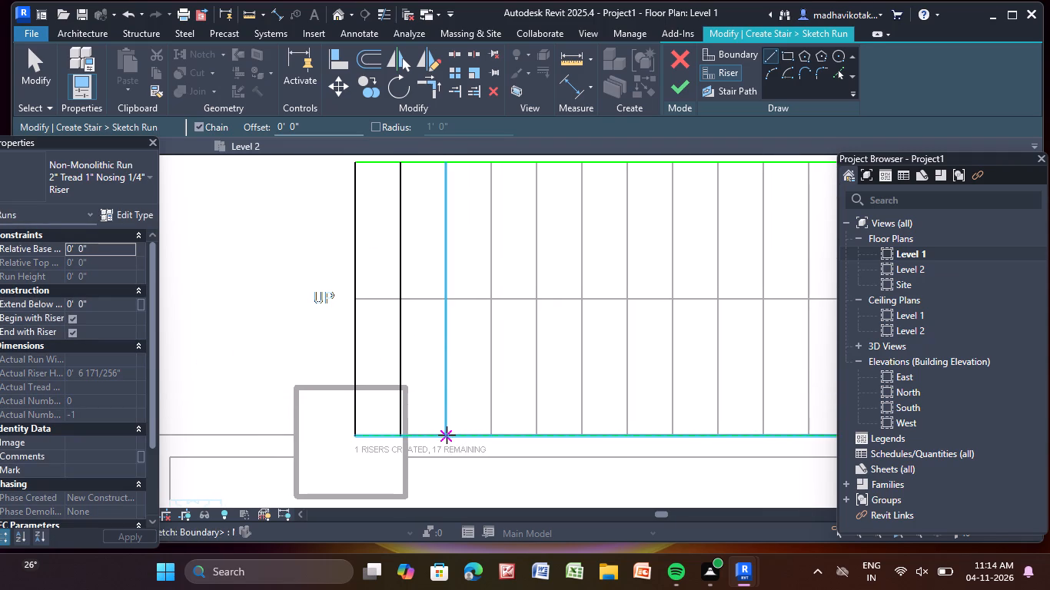
click(447, 435)
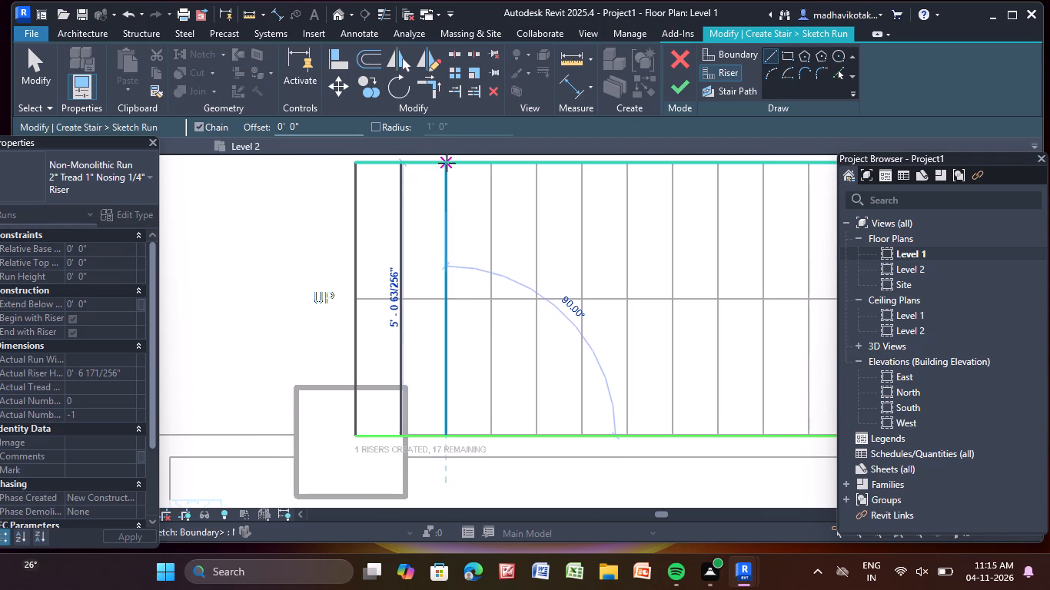
click(447, 163)
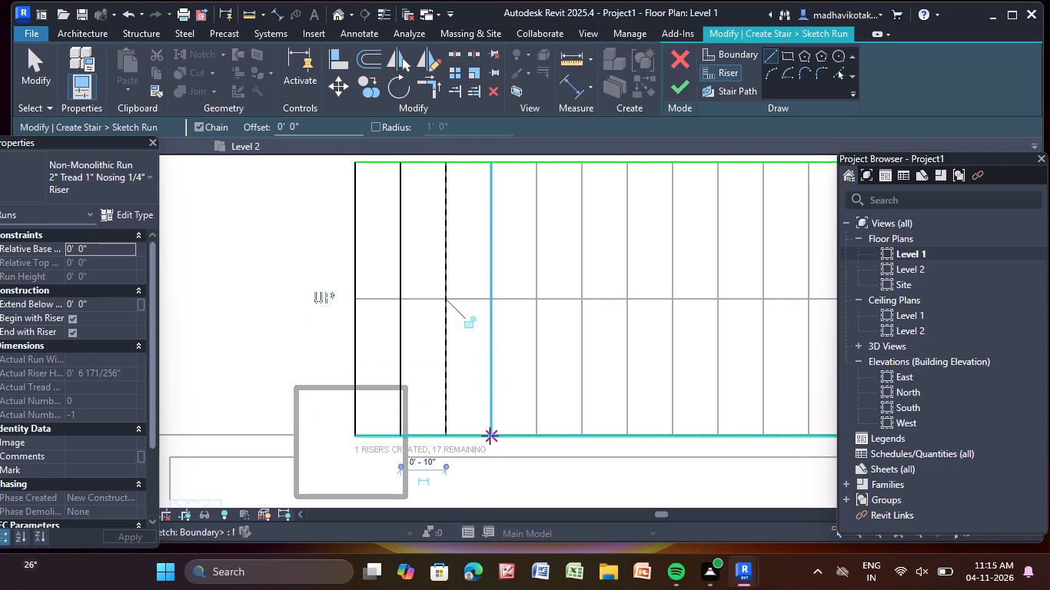
click(490, 436)
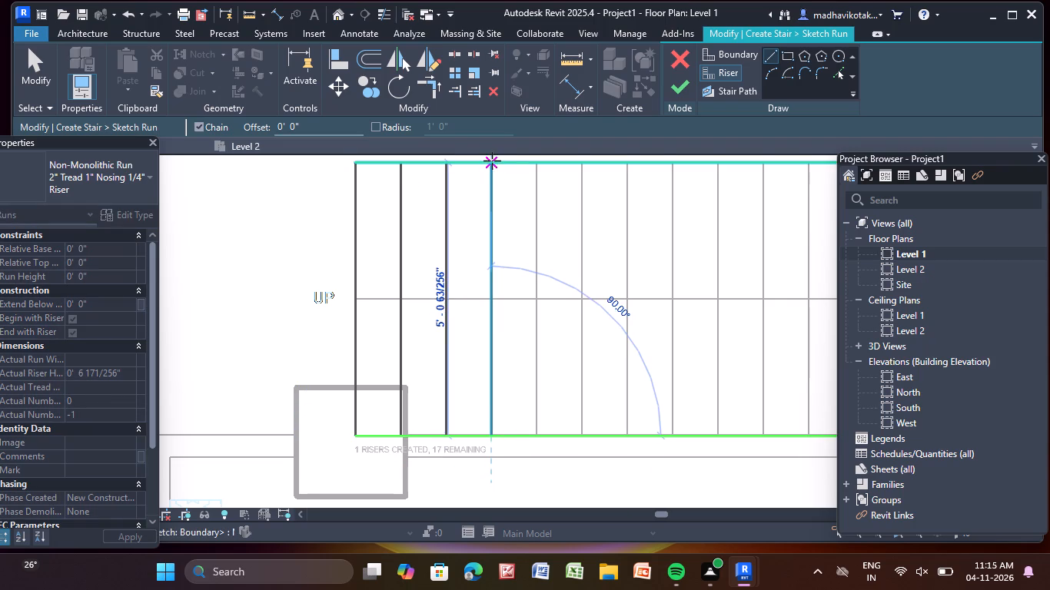
click(492, 161)
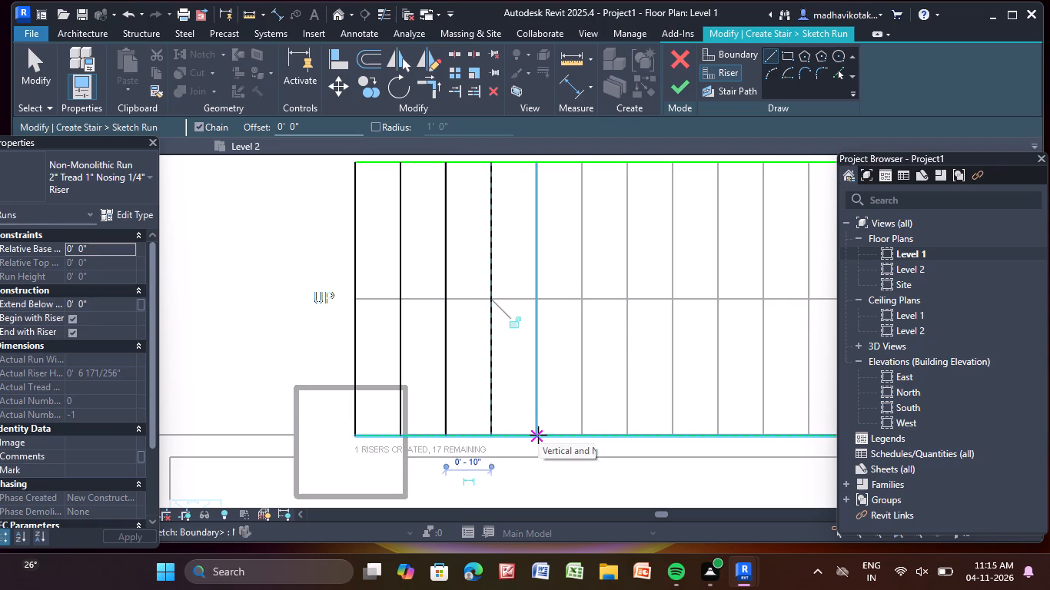
click(538, 435)
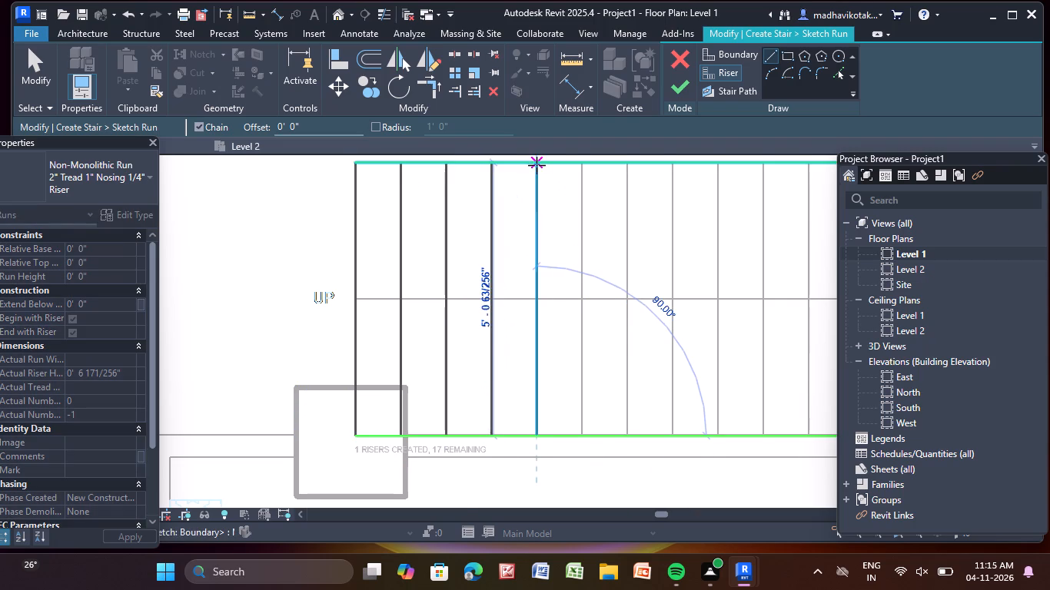
click(537, 164)
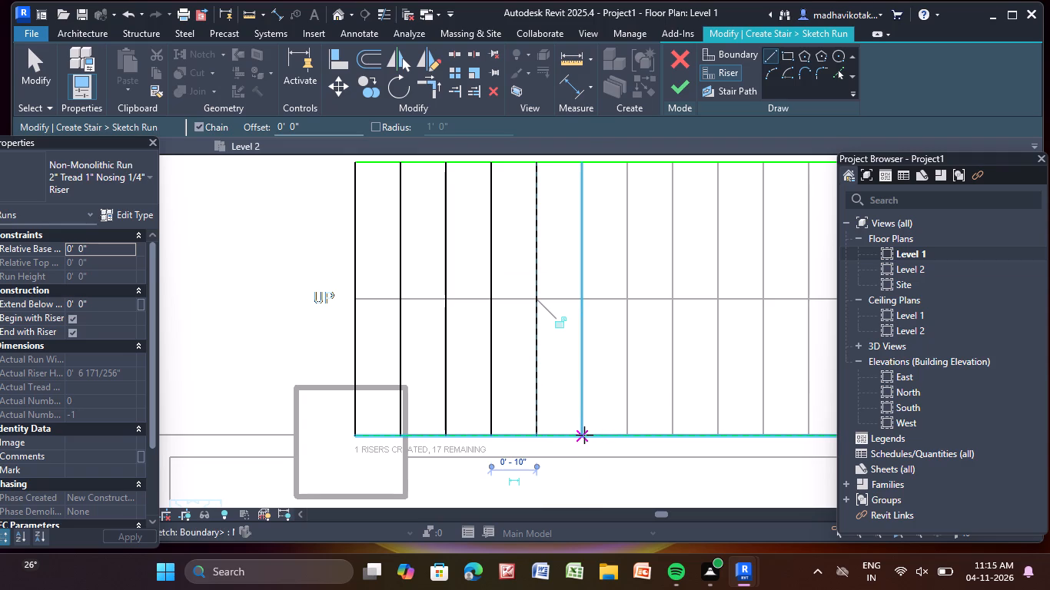
click(584, 435)
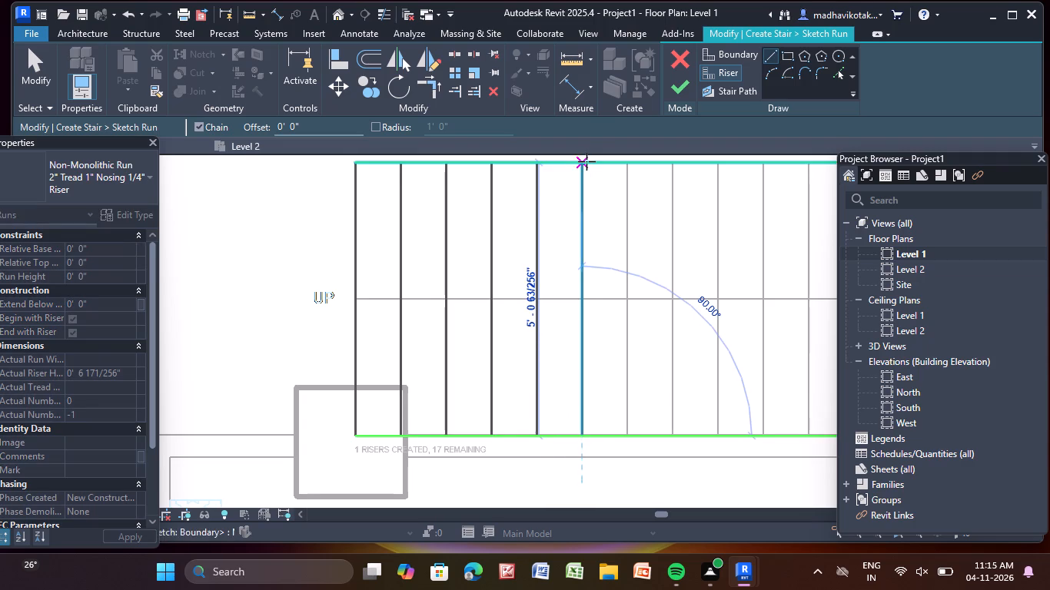
click(586, 160)
click(630, 439)
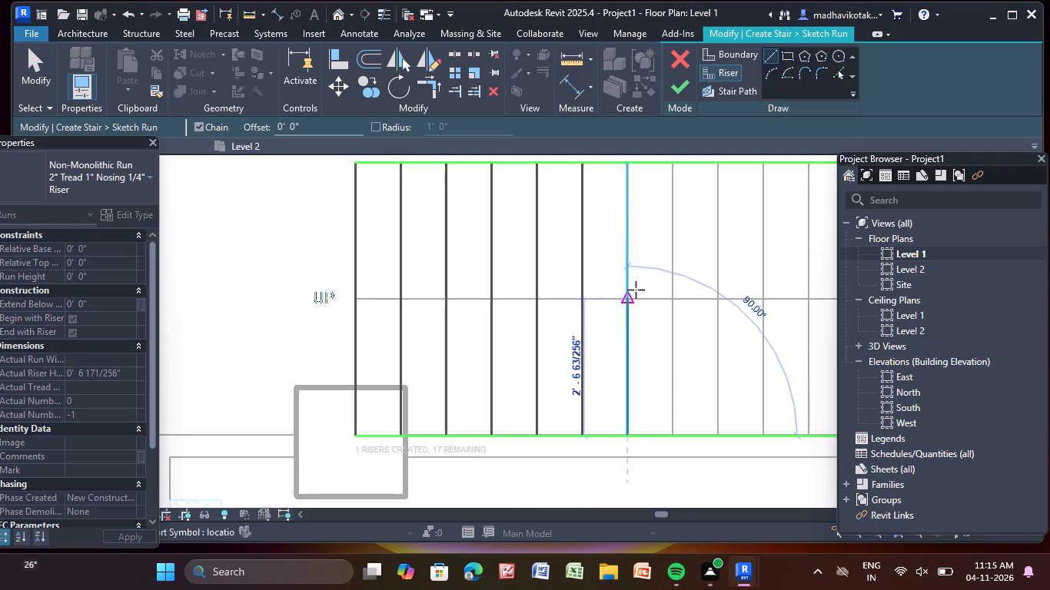
click(629, 161)
Draw the UP flight's eighth and ninth riser lines over the linked risers, 10" apart, between the two boundary lines.
scroll(611, 370, down, 3)
middle_drag(610, 370, 354, 364)
scroll(390, 403, up, 4)
click(397, 413)
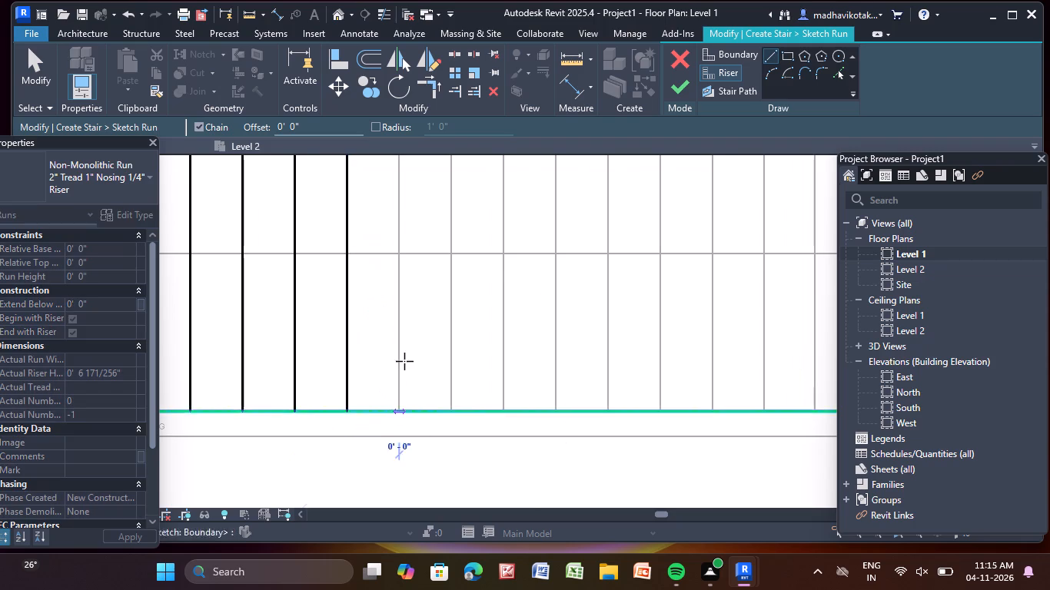
middle_drag(402, 264, 406, 365)
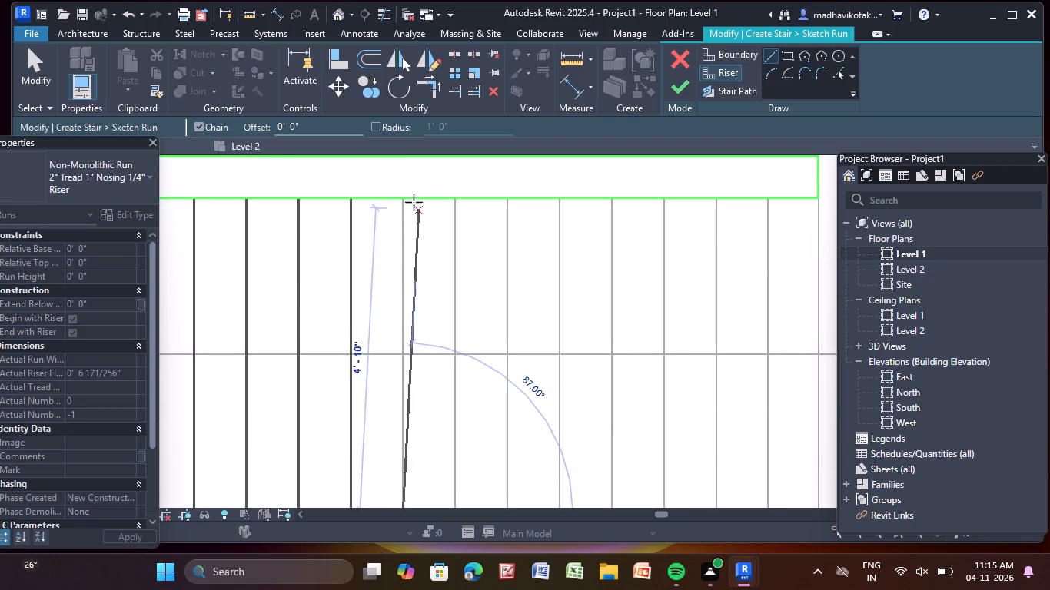
click(404, 194)
scroll(428, 316, down, 2)
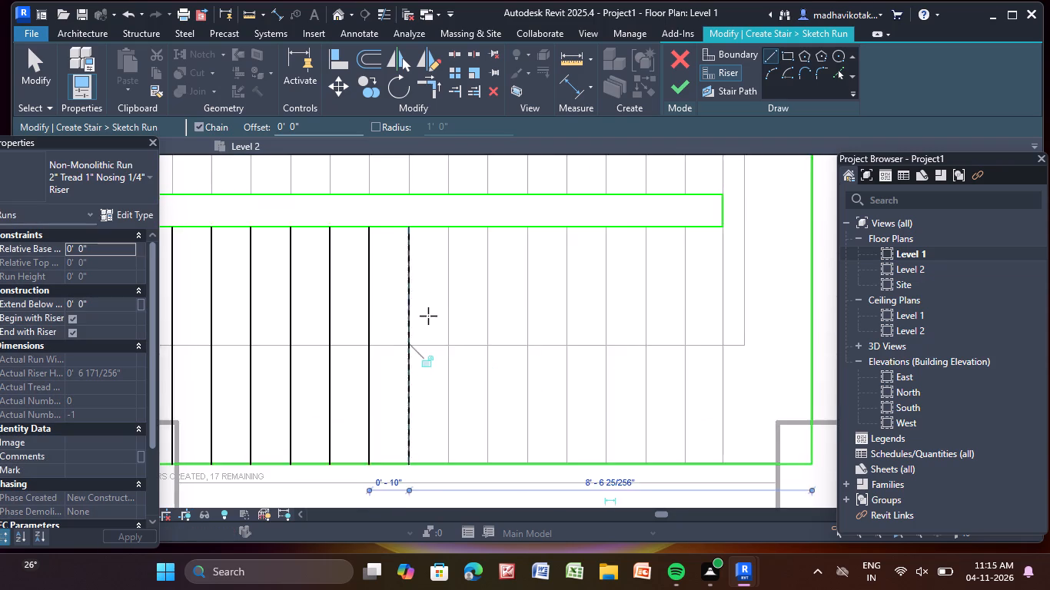
middle_drag(425, 310, 443, 257)
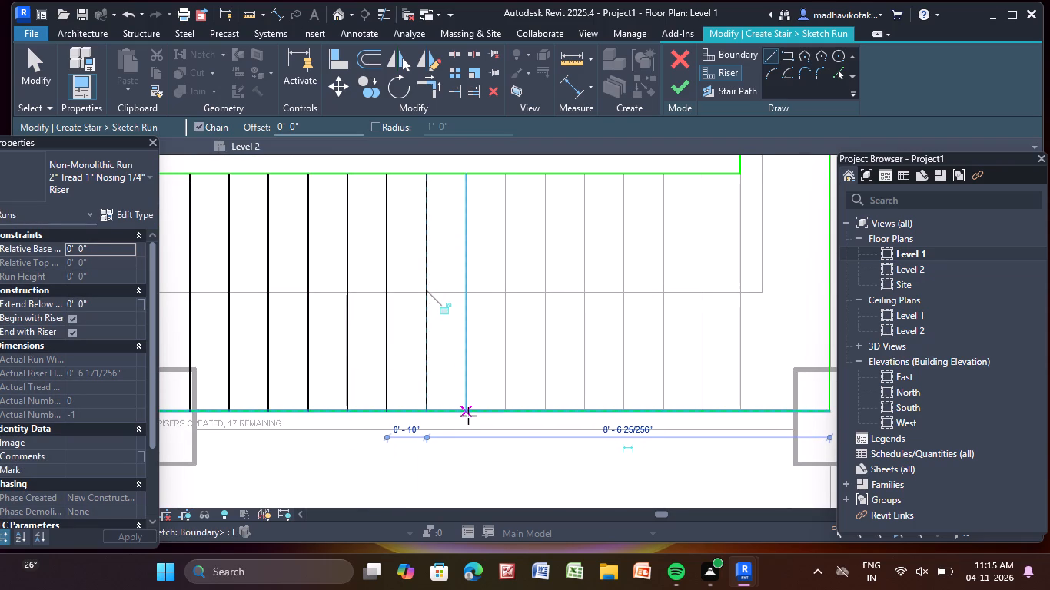
click(468, 409)
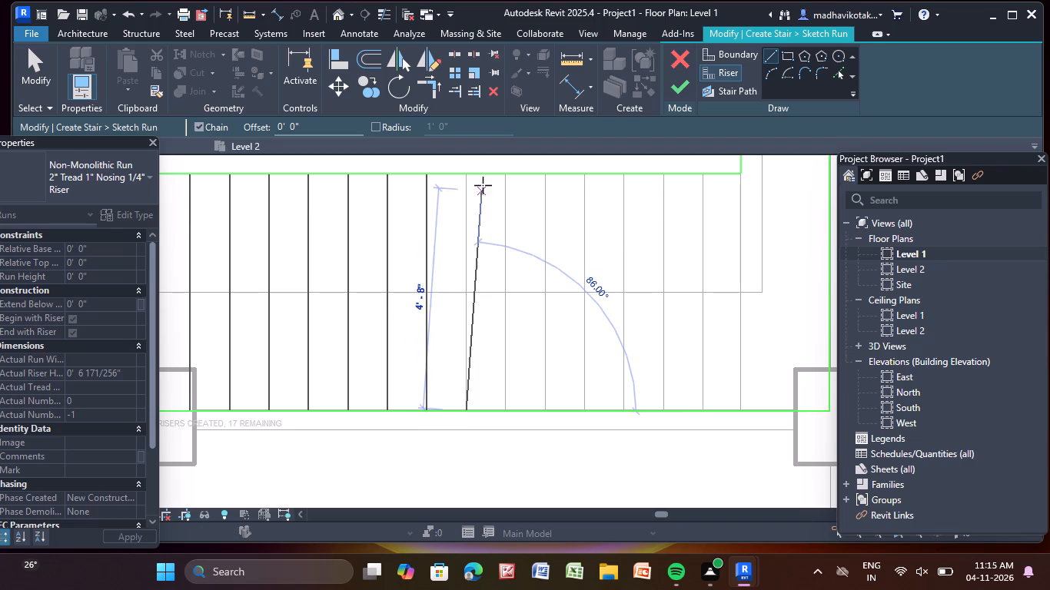
click(467, 171)
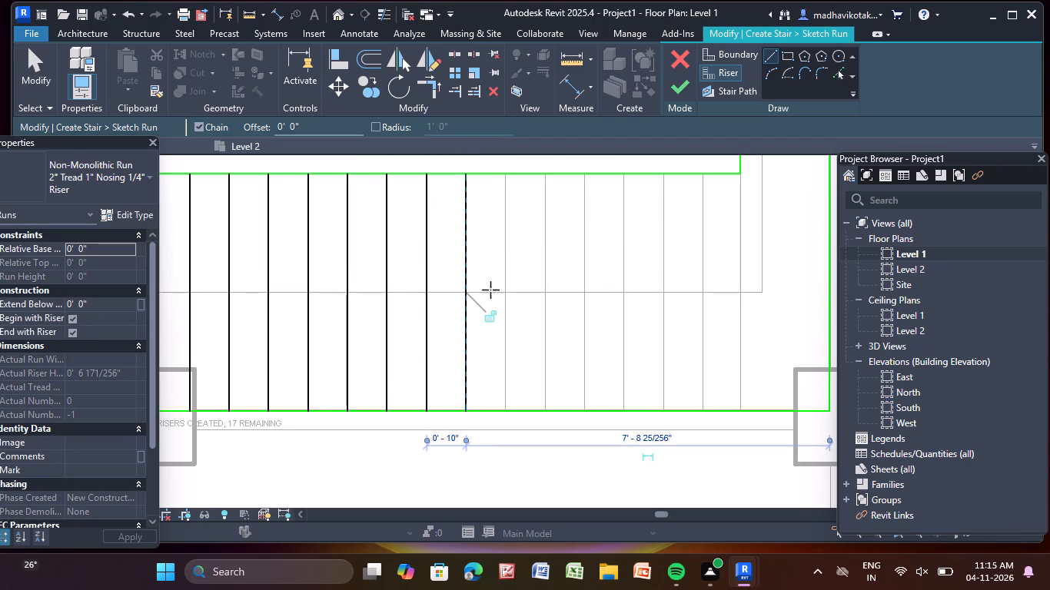
Draw the UP flight's tenth to sixteenth riser lines over the linked risers, about 10" apart, from outer to inner boundary, ending at the landing edge.
click(506, 411)
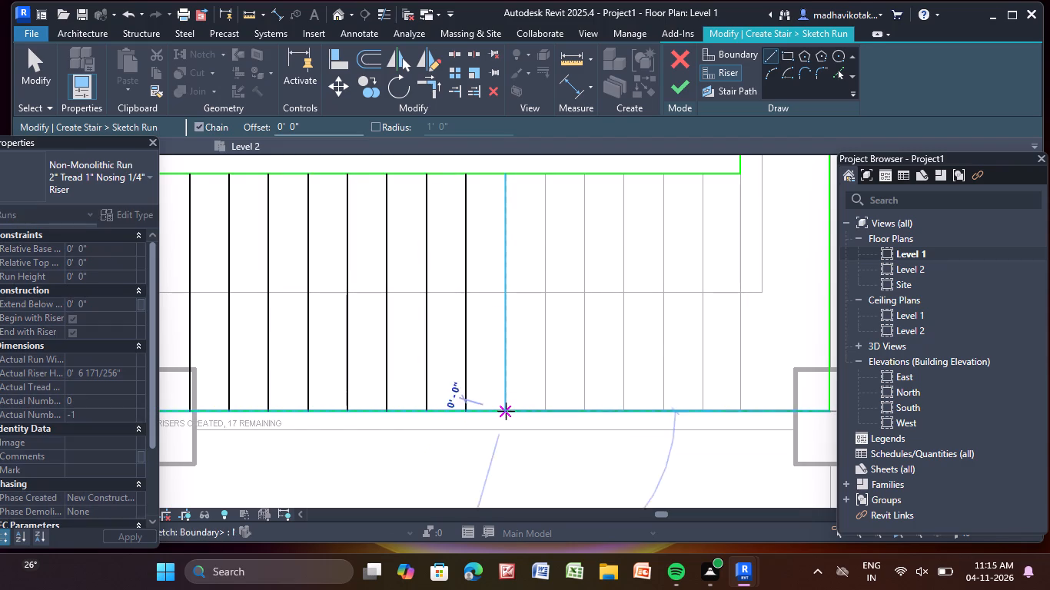
click(507, 176)
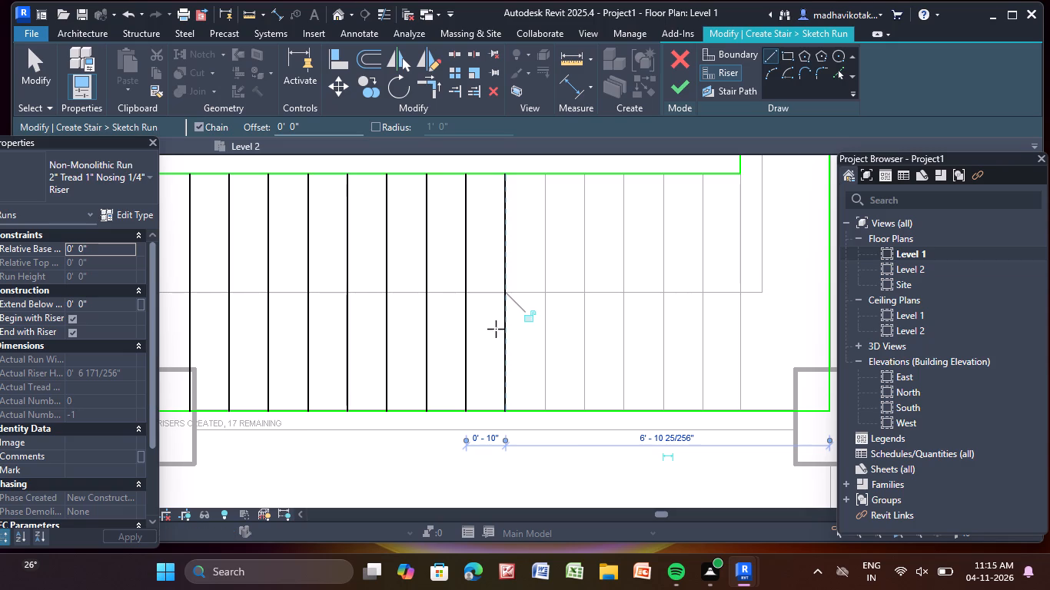
click(543, 412)
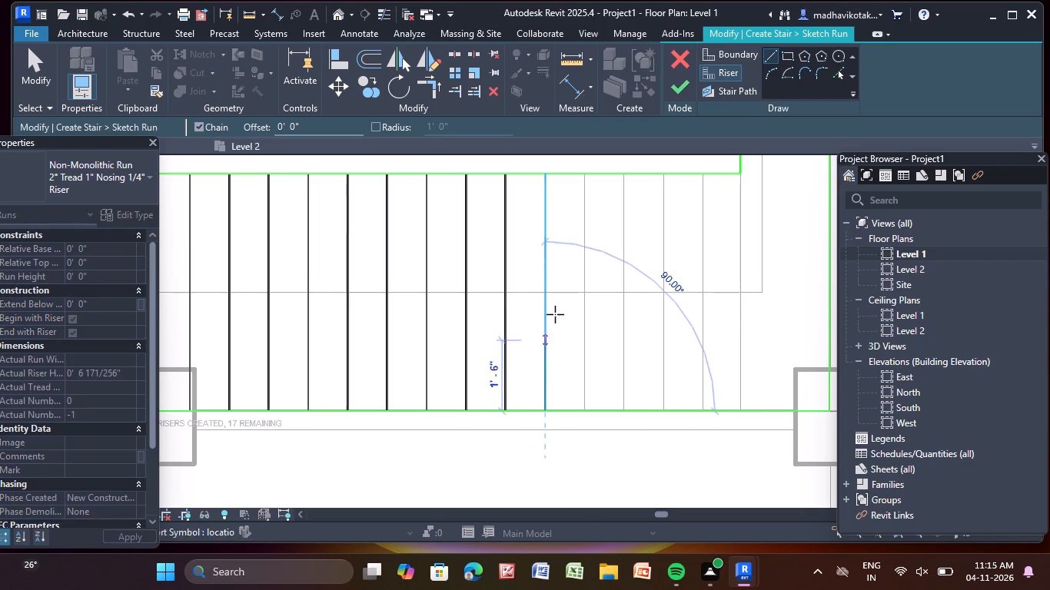
click(547, 174)
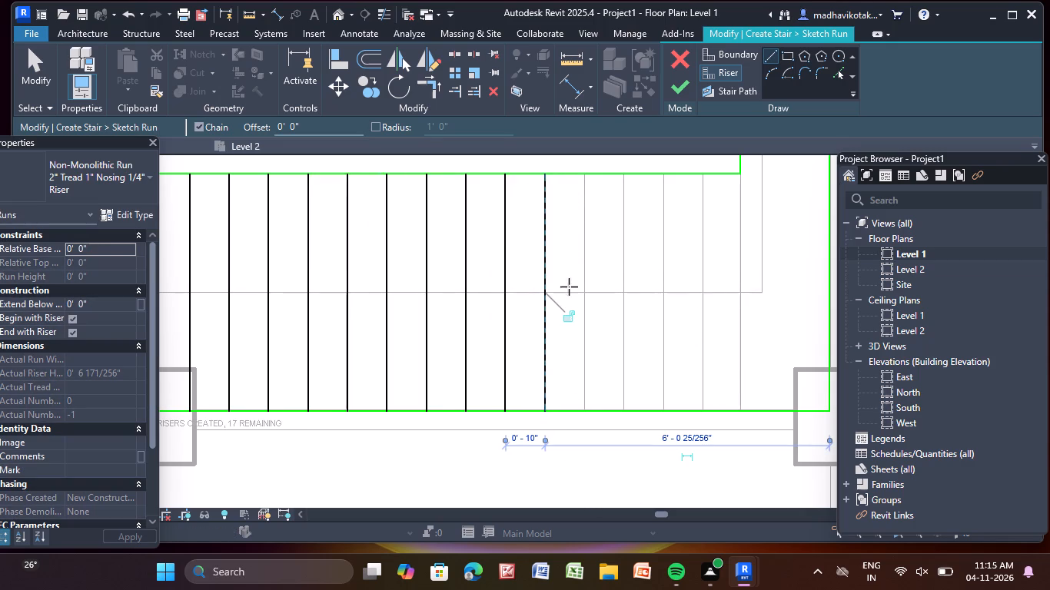
click(583, 410)
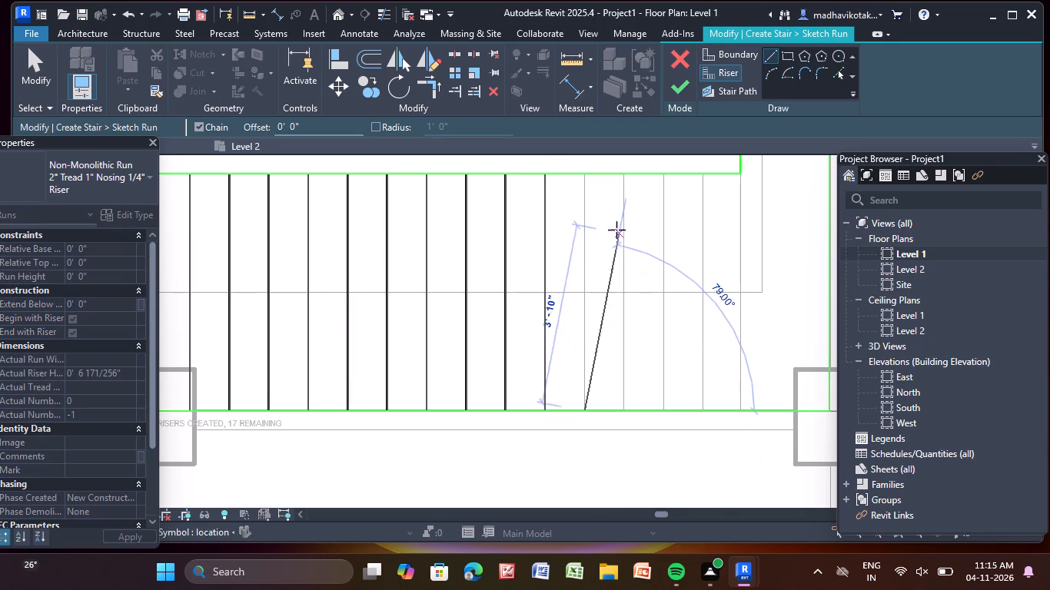
click(586, 174)
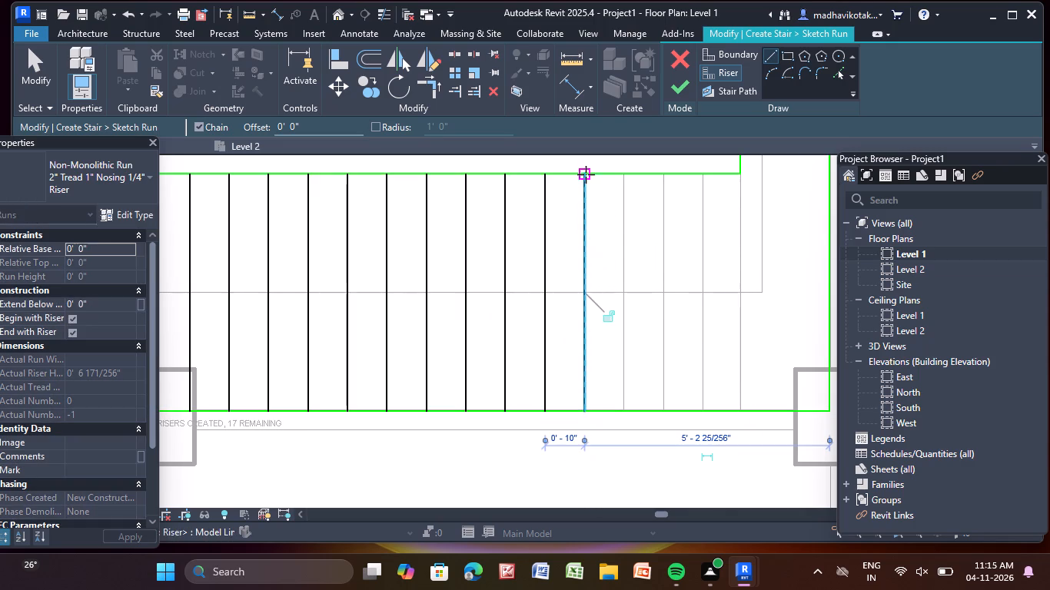
click(624, 411)
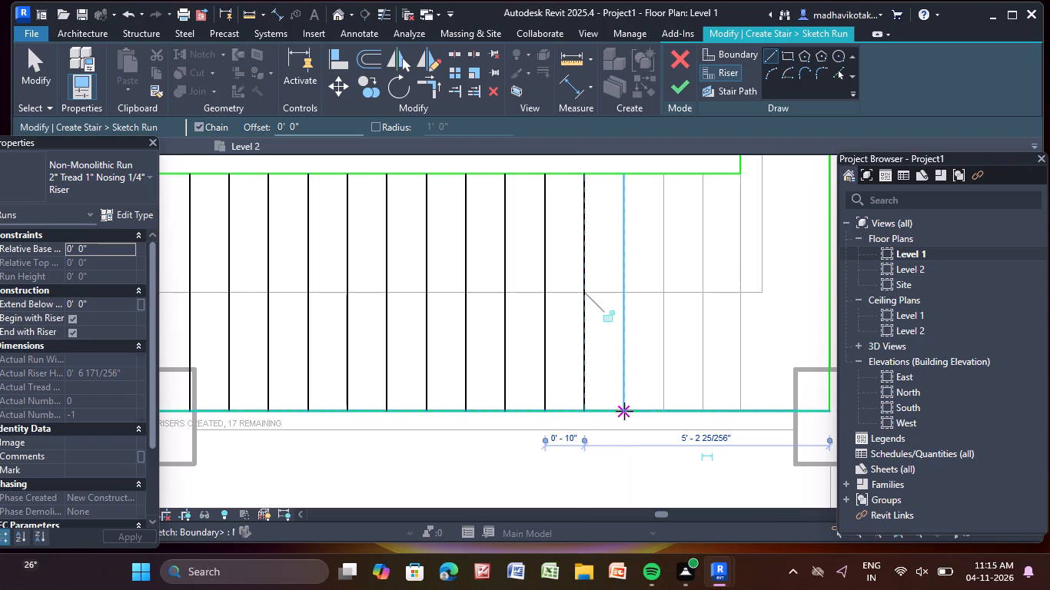
click(623, 173)
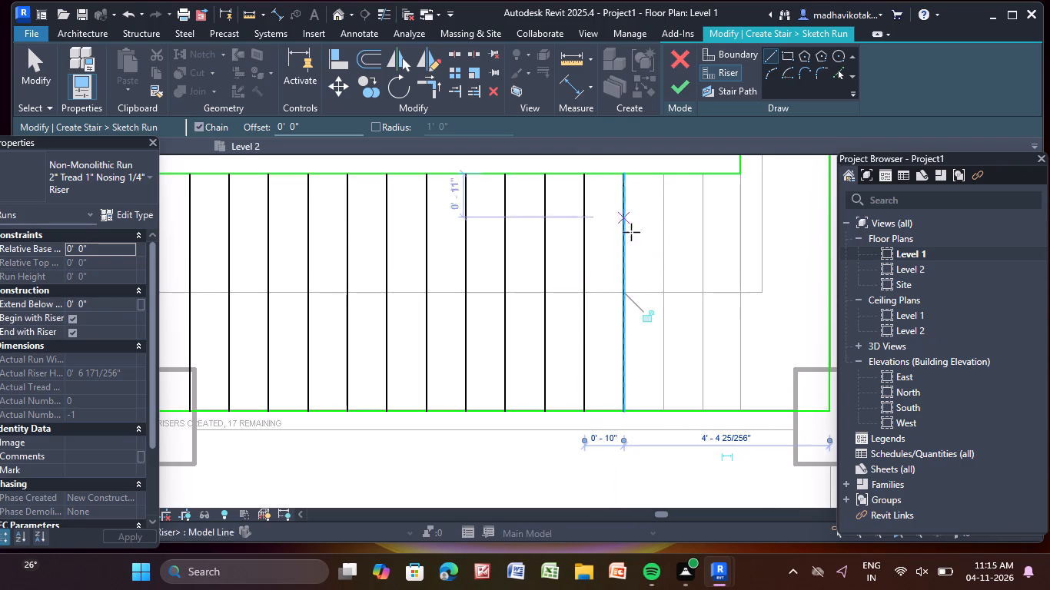
click(664, 412)
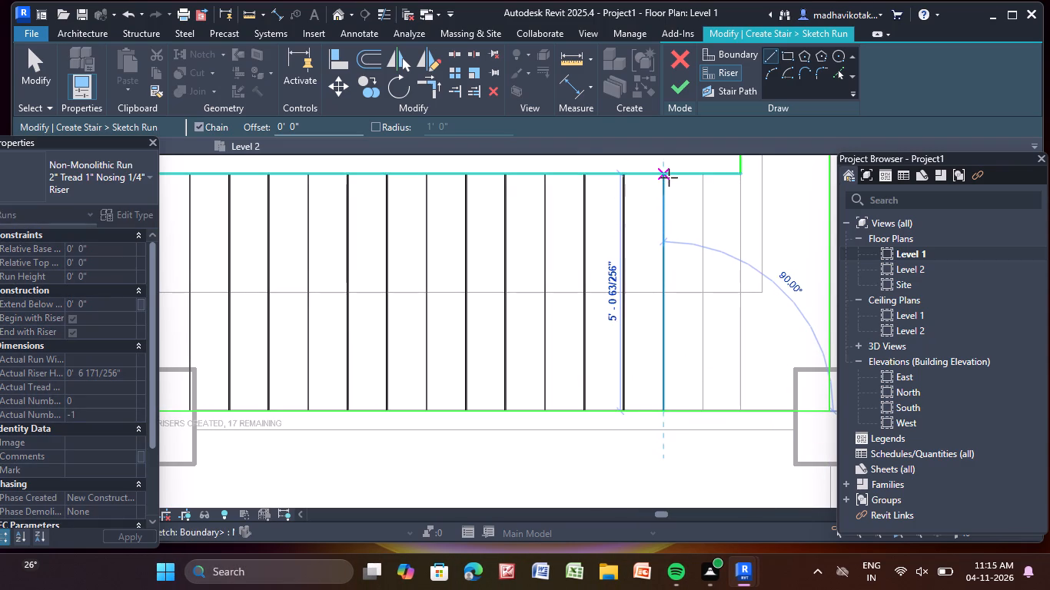
click(666, 174)
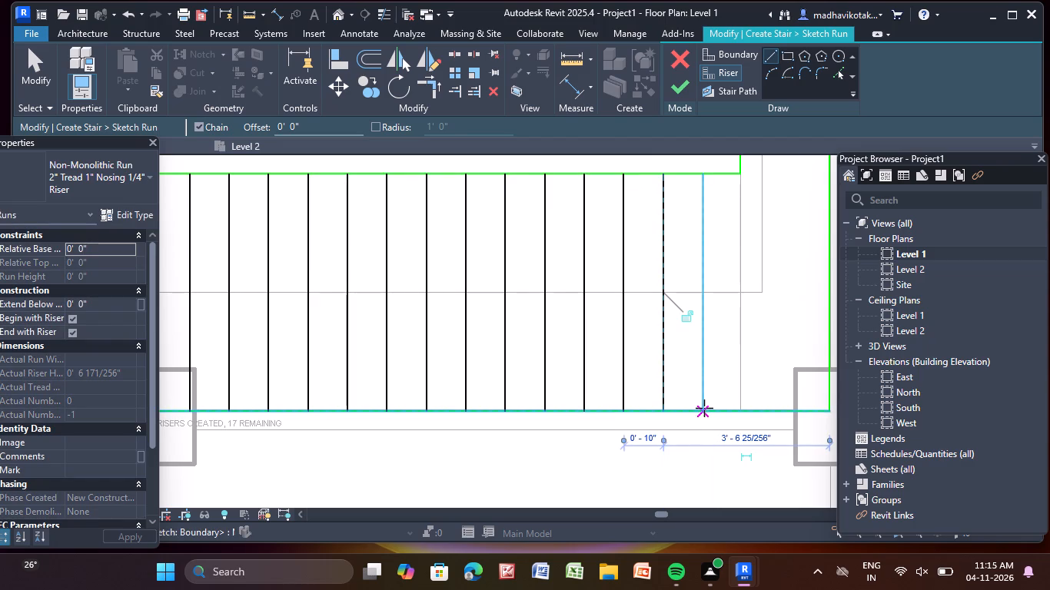
click(700, 416)
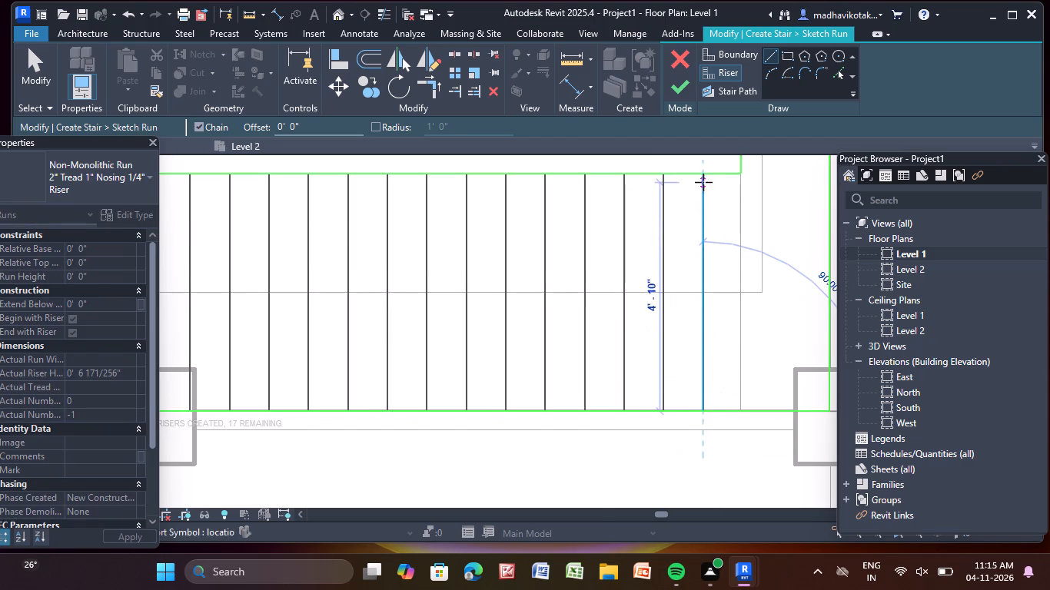
click(705, 176)
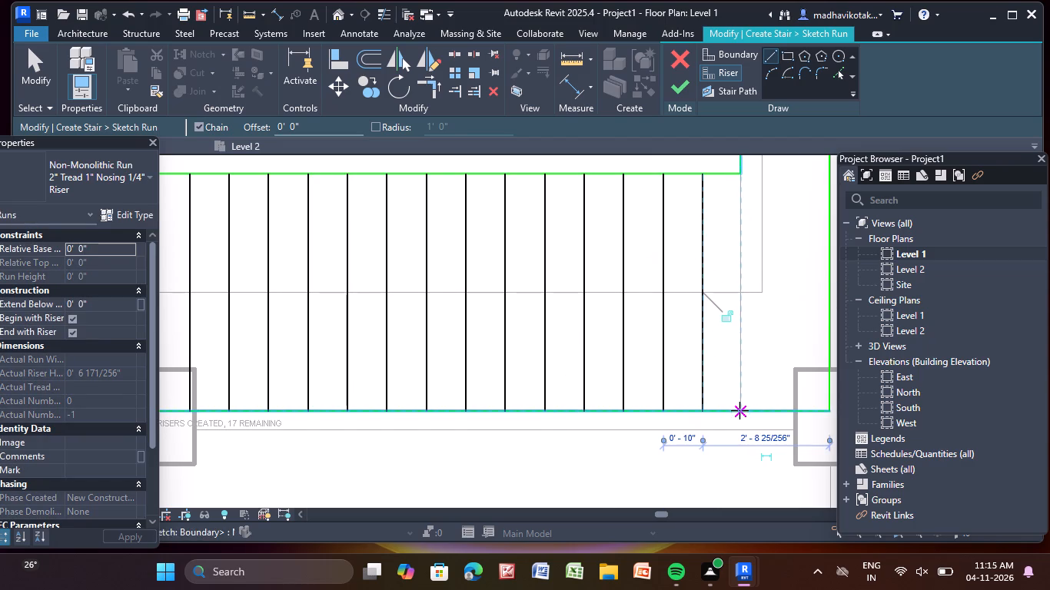
click(739, 410)
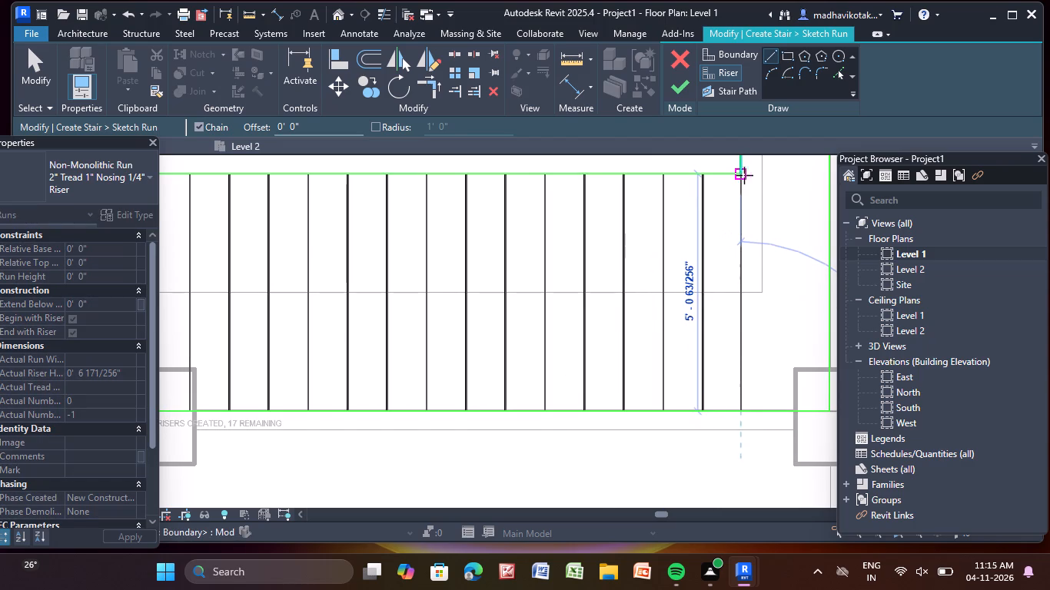
click(740, 176)
Draw the first riser line, about 5' long, across the DOWN flight's open end, from its inner to its outer boundary line.
scroll(737, 275, down, 5)
middle_drag(722, 303, 784, 506)
scroll(482, 412, up, 2)
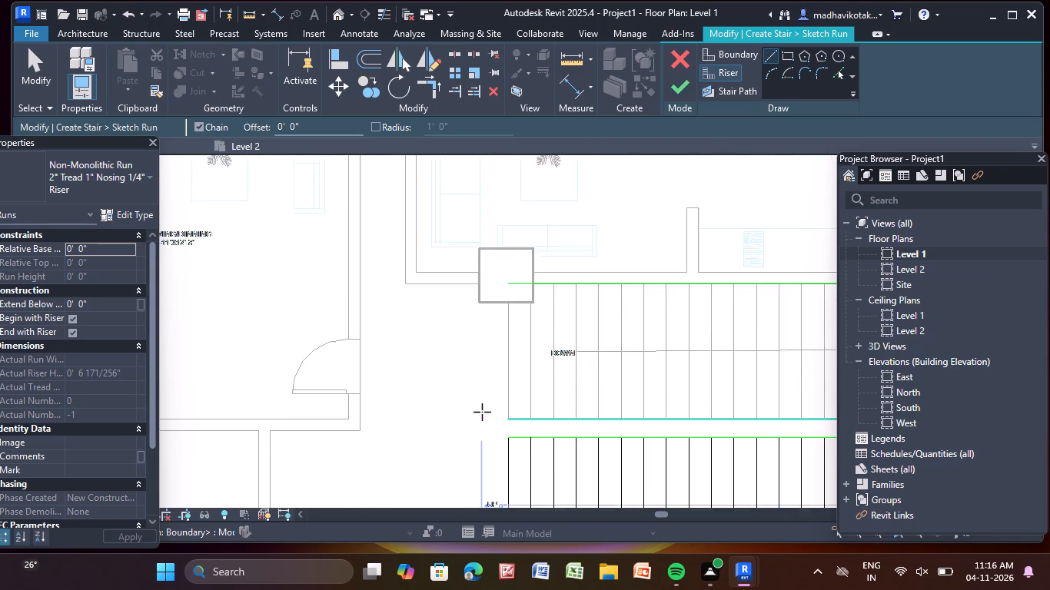
scroll(482, 412, up, 6)
click(527, 422)
scroll(499, 201, down, 4)
middle_drag(518, 222, 496, 389)
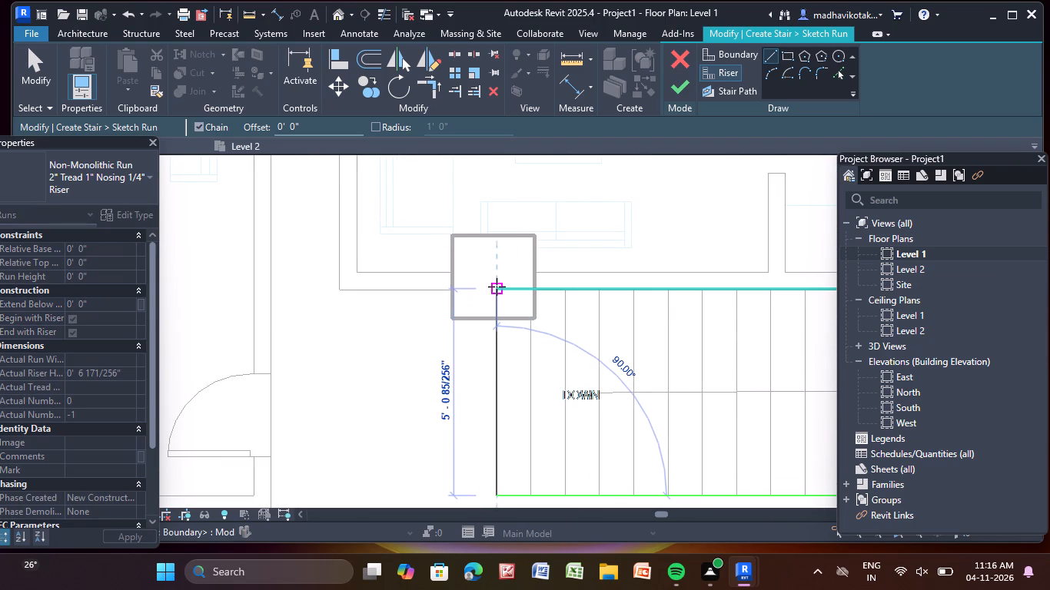
click(498, 284)
Draw the DOWN flight's second and third riser lines over the linked risers, 10" apart, from inner to outer boundary.
scroll(512, 367, down, 2)
middle_drag(512, 368, 483, 296)
scroll(477, 383, up, 3)
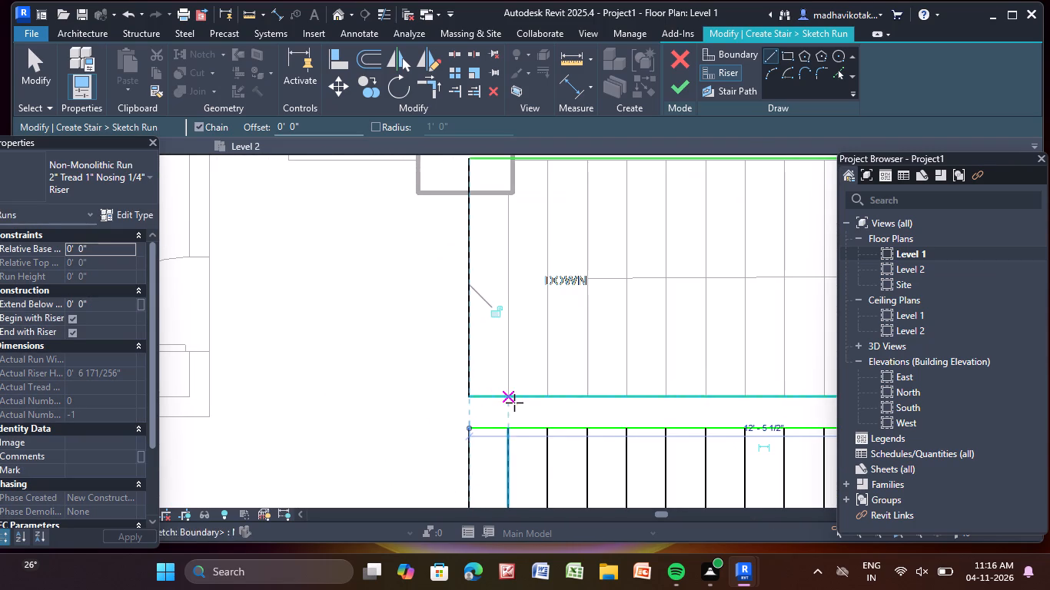
click(508, 396)
scroll(502, 263, down, 1)
middle_drag(502, 263, 469, 356)
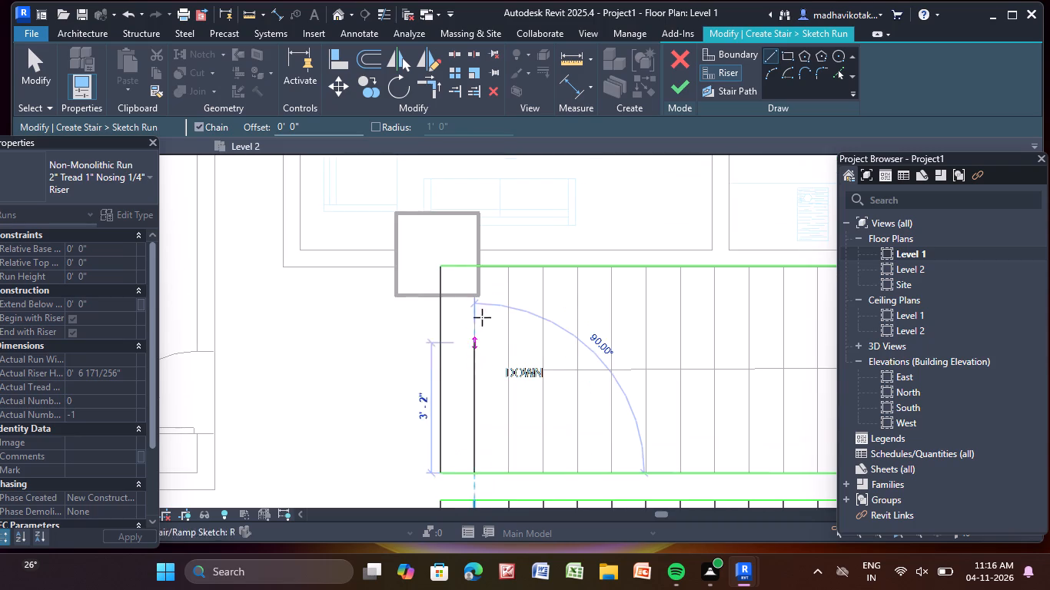
click(472, 262)
scroll(477, 373, down, 1)
middle_drag(464, 345, 424, 302)
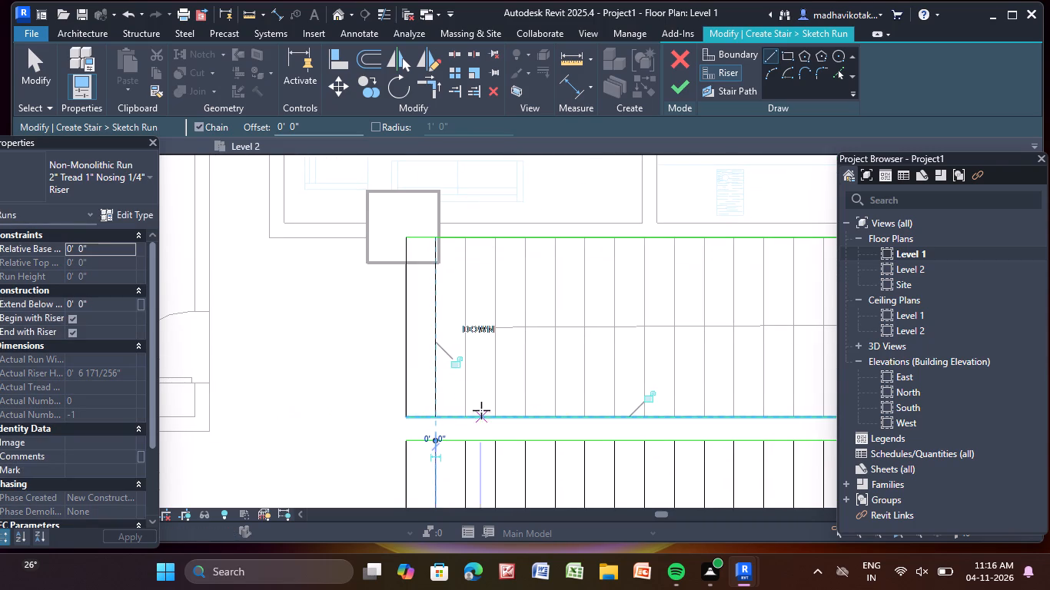
click(464, 414)
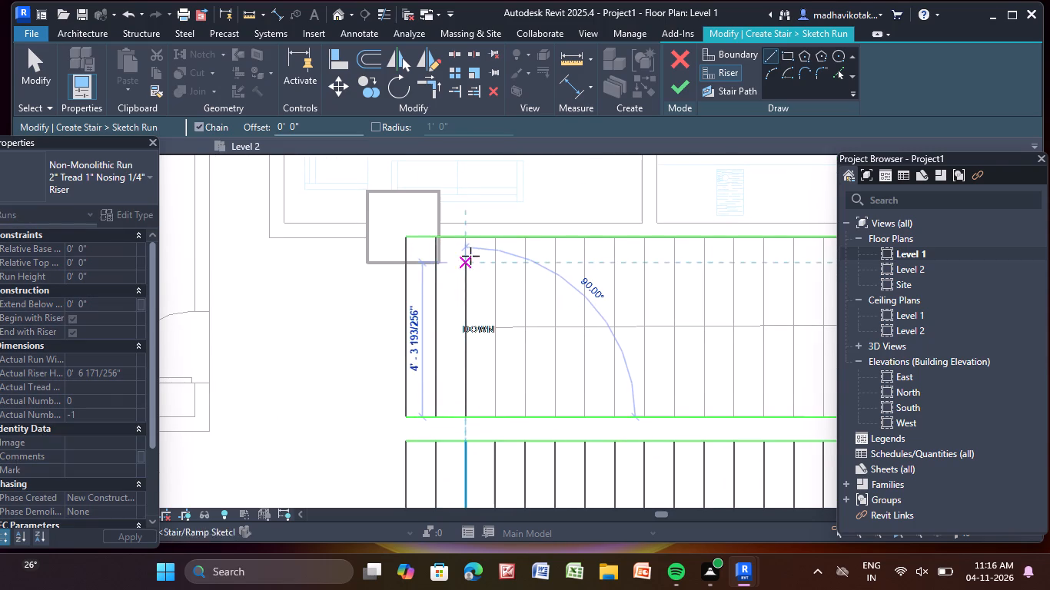
click(470, 234)
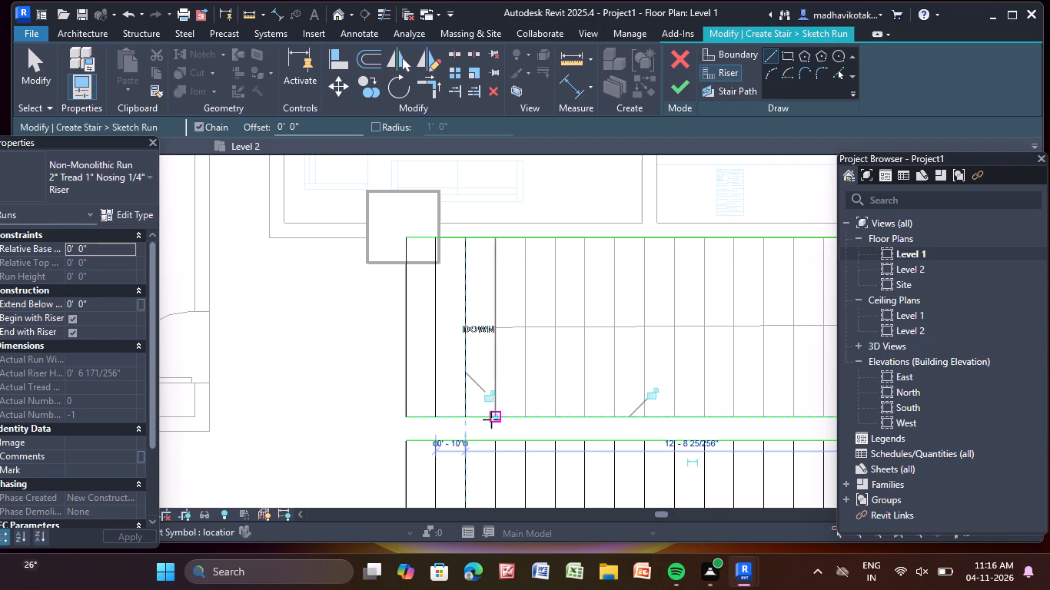
Draw the DOWN flight's fourth to ninth riser lines over the linked risers, 10" apart, from inner to outer boundary.
click(497, 417)
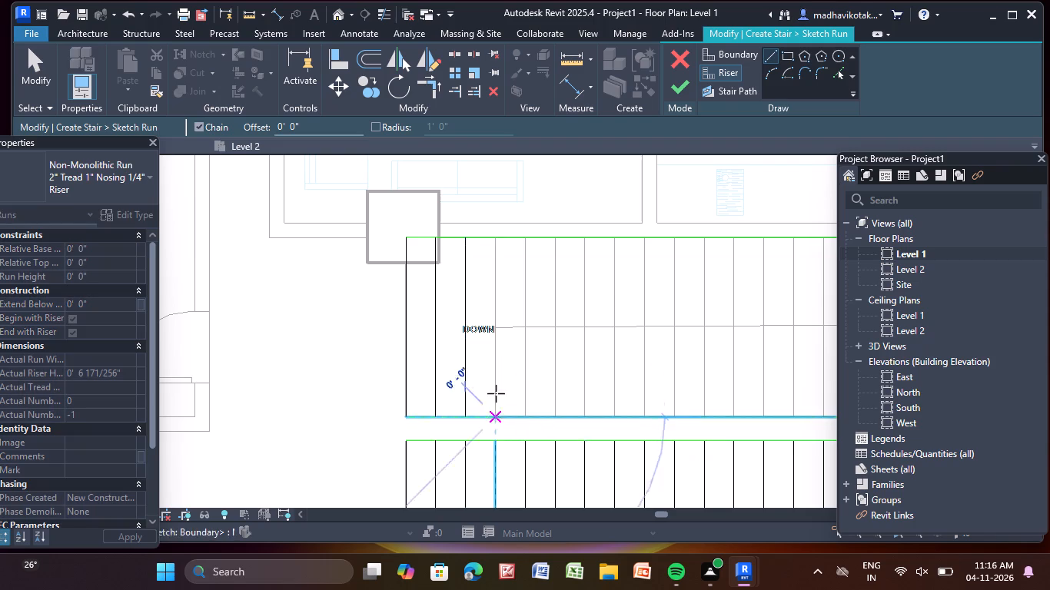
click(497, 237)
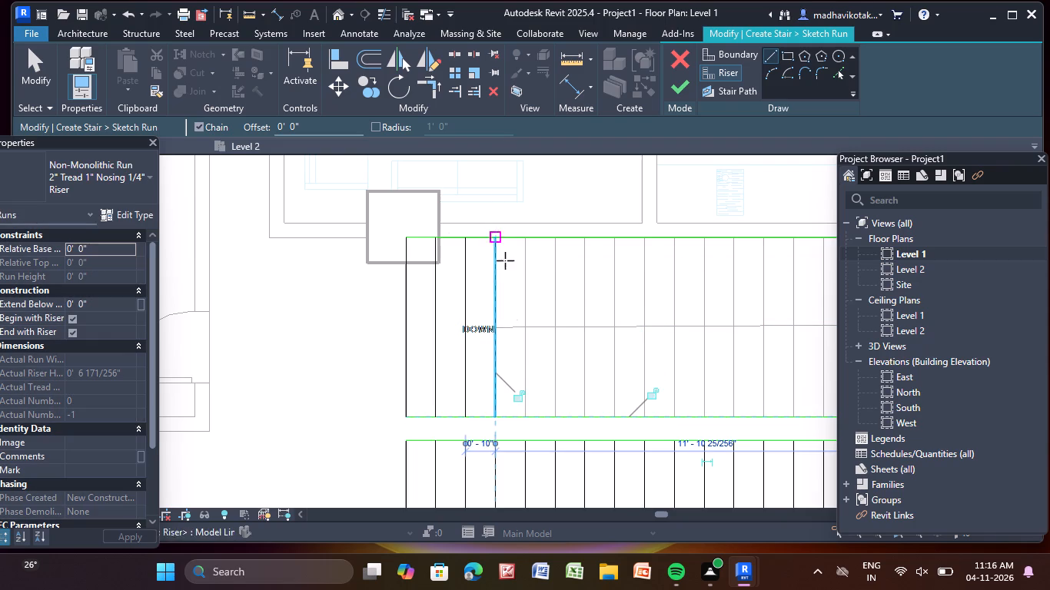
click(524, 419)
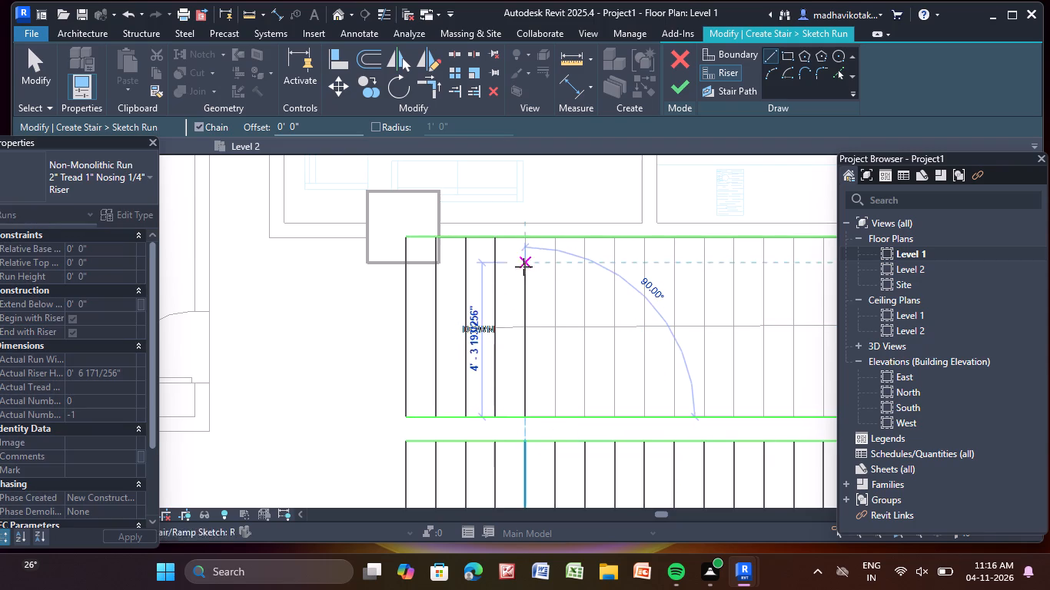
click(525, 240)
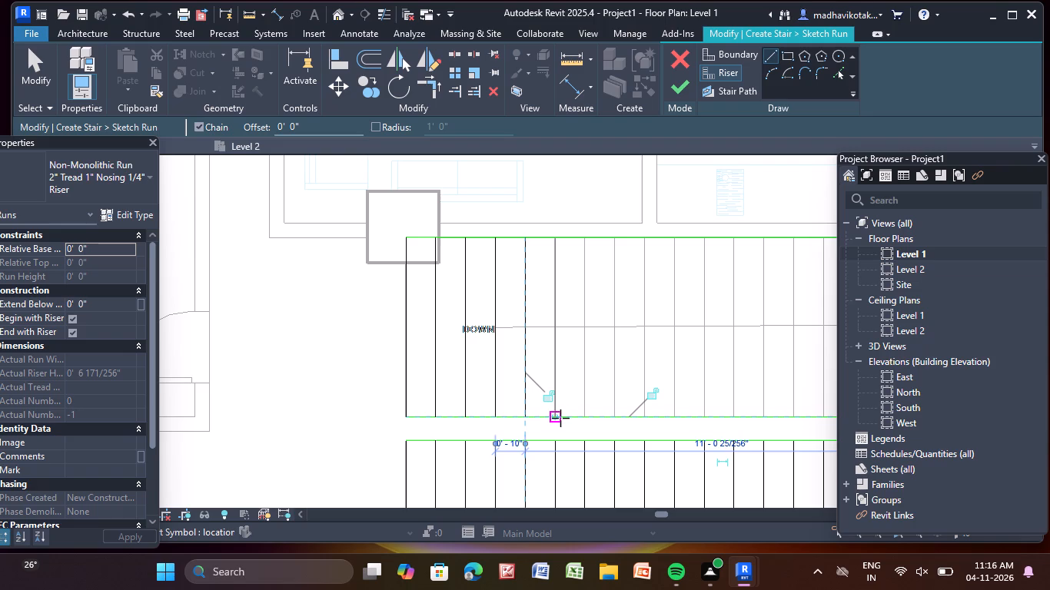
click(557, 416)
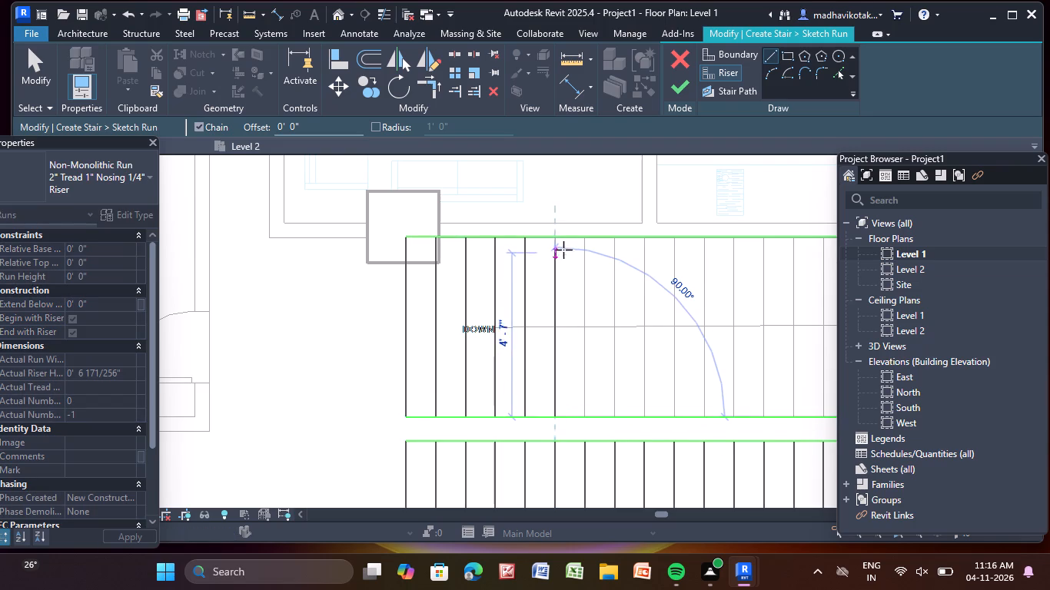
click(557, 235)
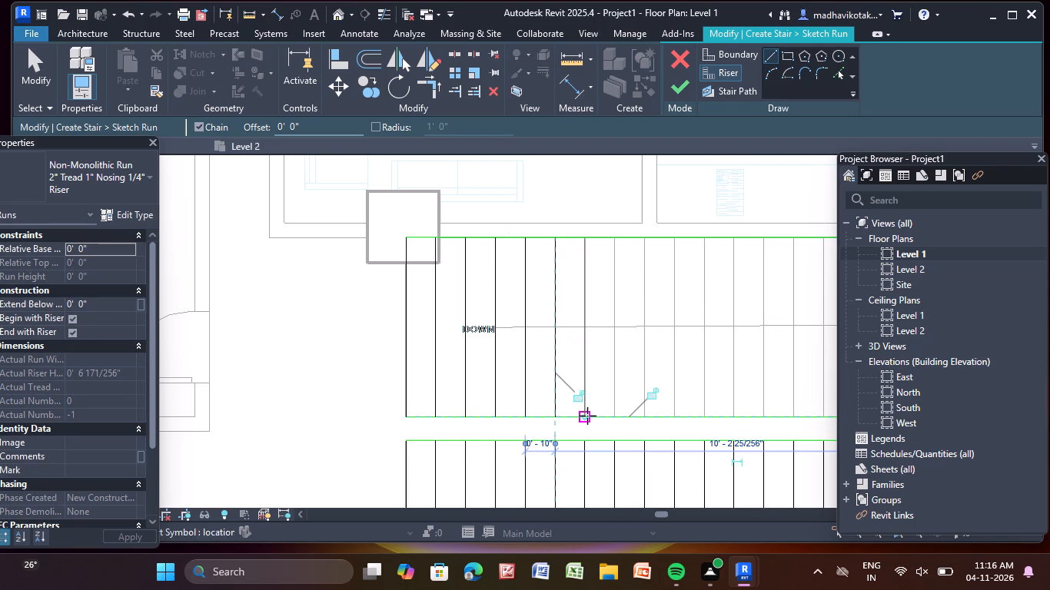
click(587, 416)
click(584, 239)
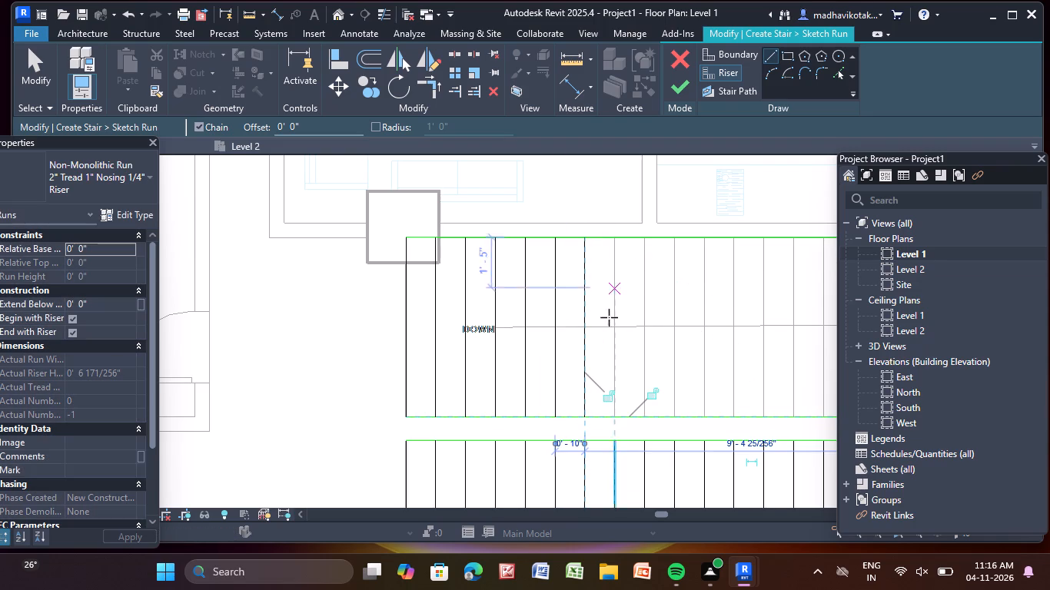
click(614, 413)
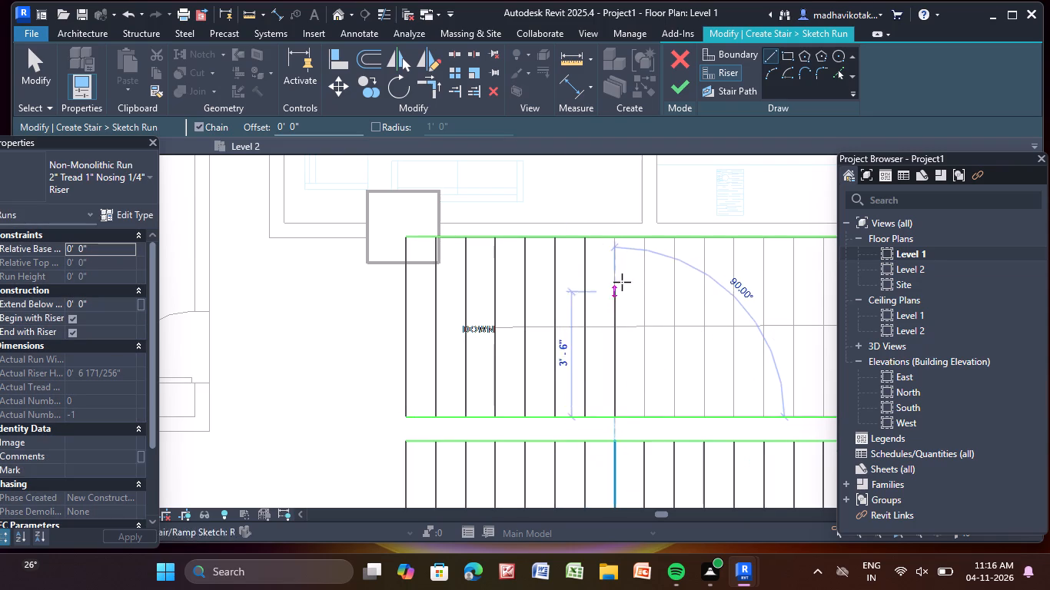
click(613, 238)
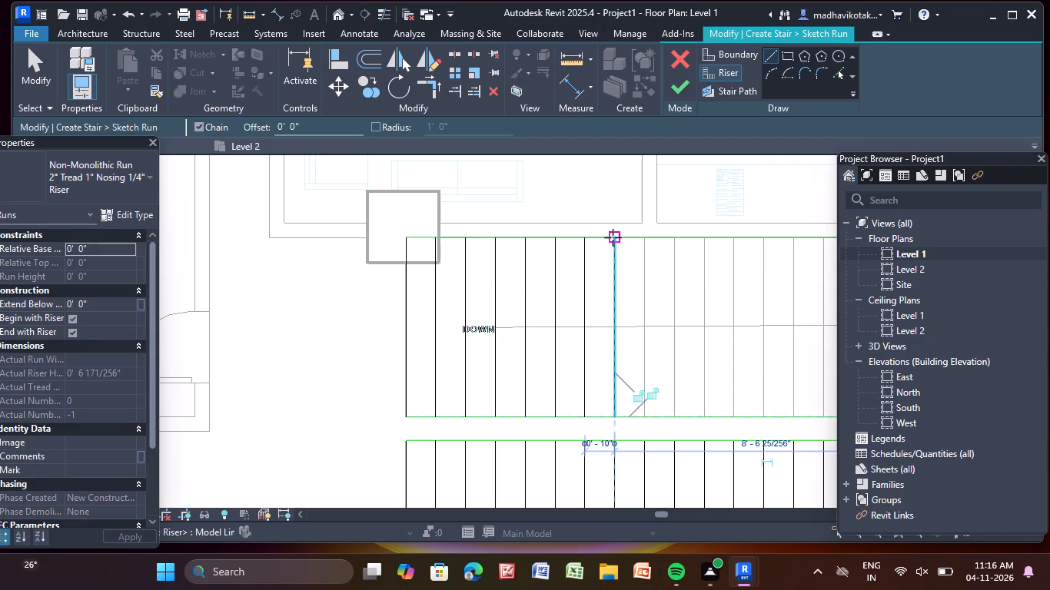
click(644, 415)
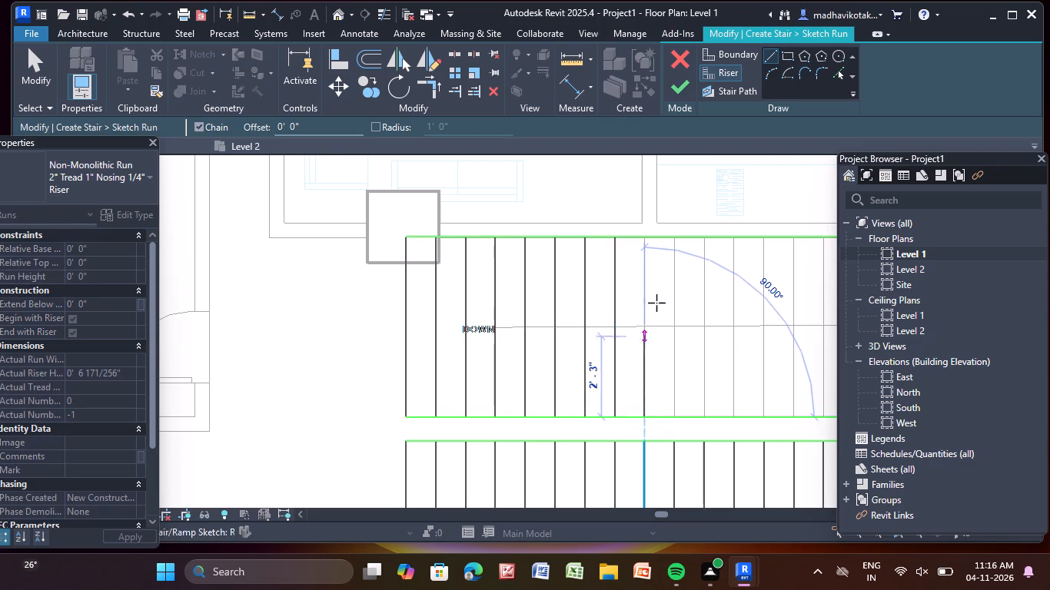
click(648, 237)
Draw the DOWN flight's tenth to thirteenth riser lines over the linked risers, 10" apart, from inner to outer boundary.
middle_drag(643, 357, 563, 376)
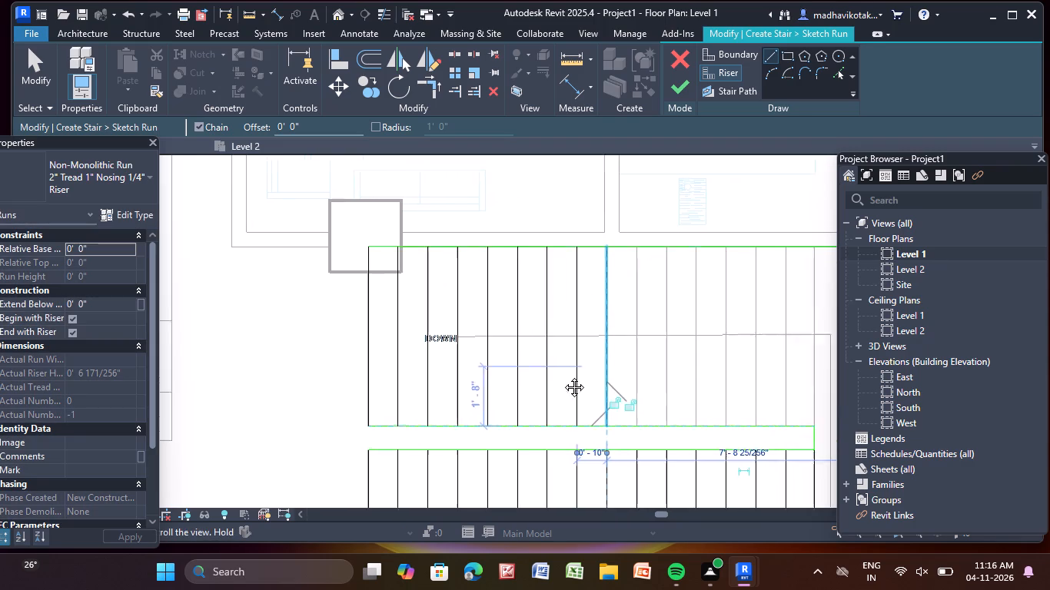
middle_drag(563, 376, 446, 397)
scroll(424, 501, up, 9)
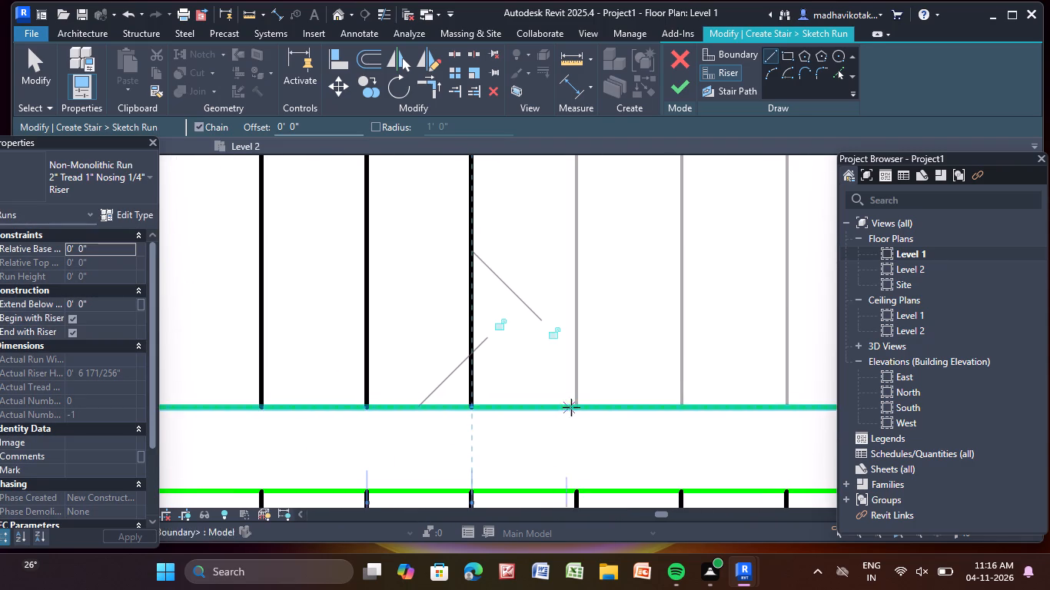
click(575, 406)
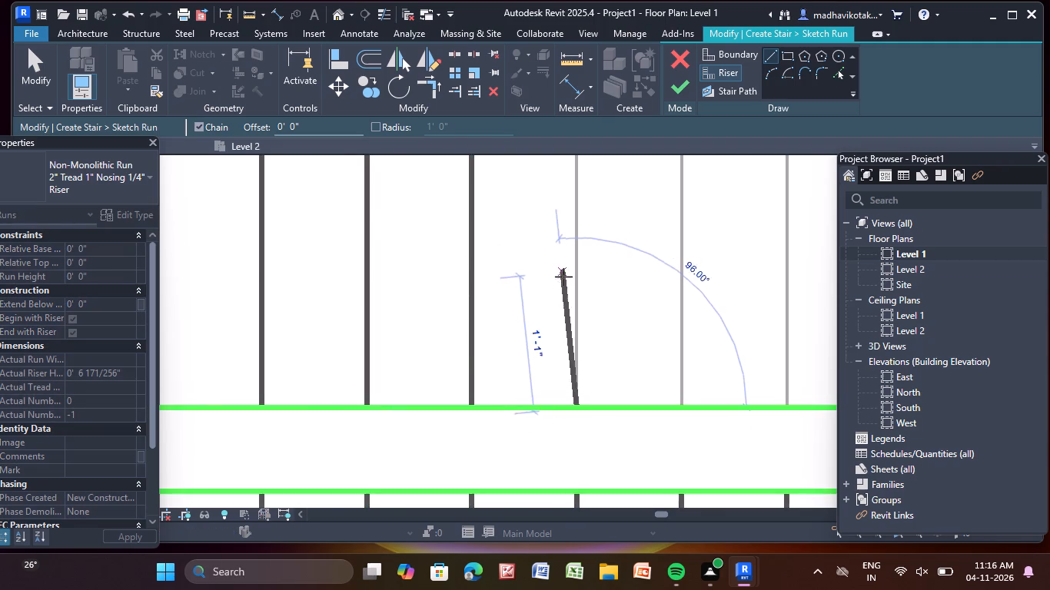
scroll(563, 277, down, 5)
middle_drag(563, 277, 503, 419)
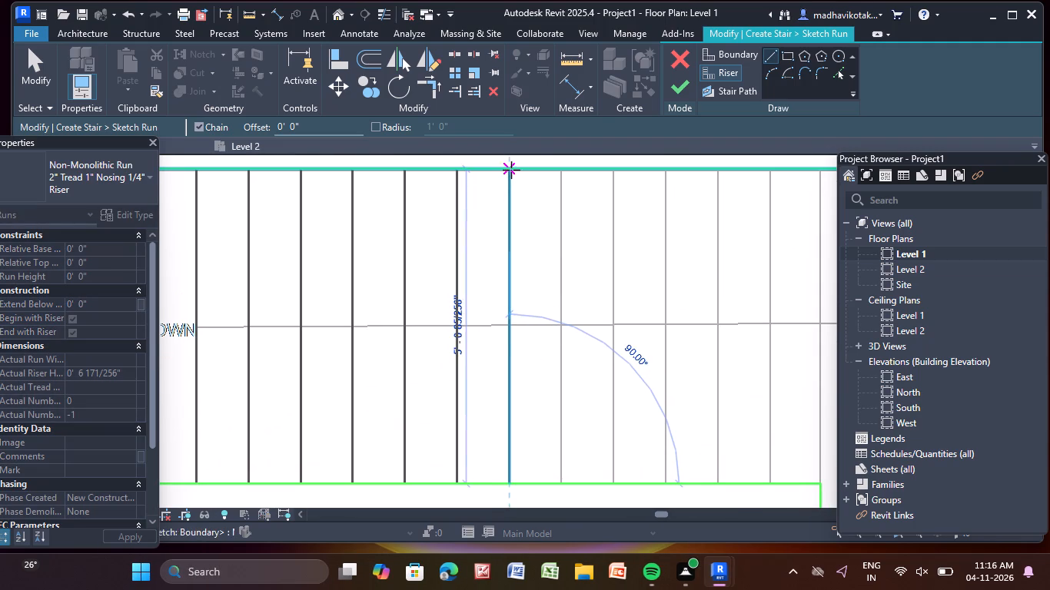
click(510, 168)
click(562, 482)
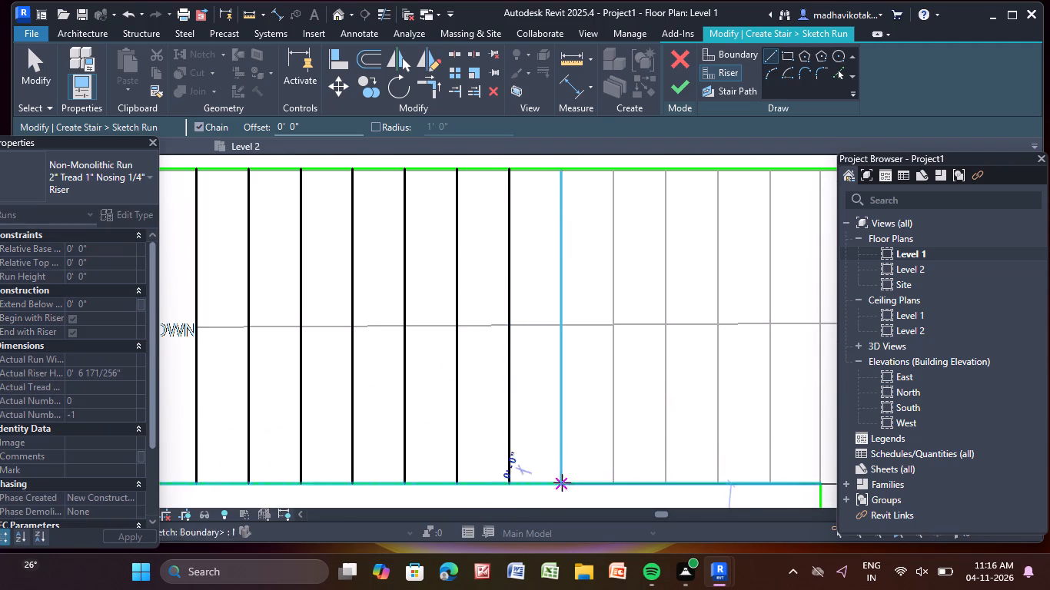
click(561, 163)
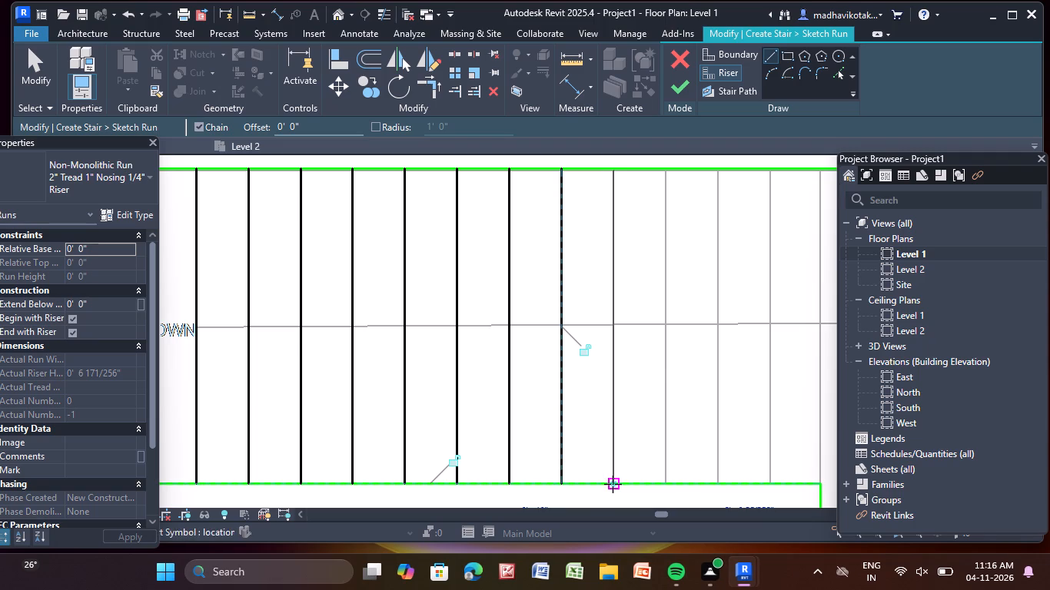
click(613, 484)
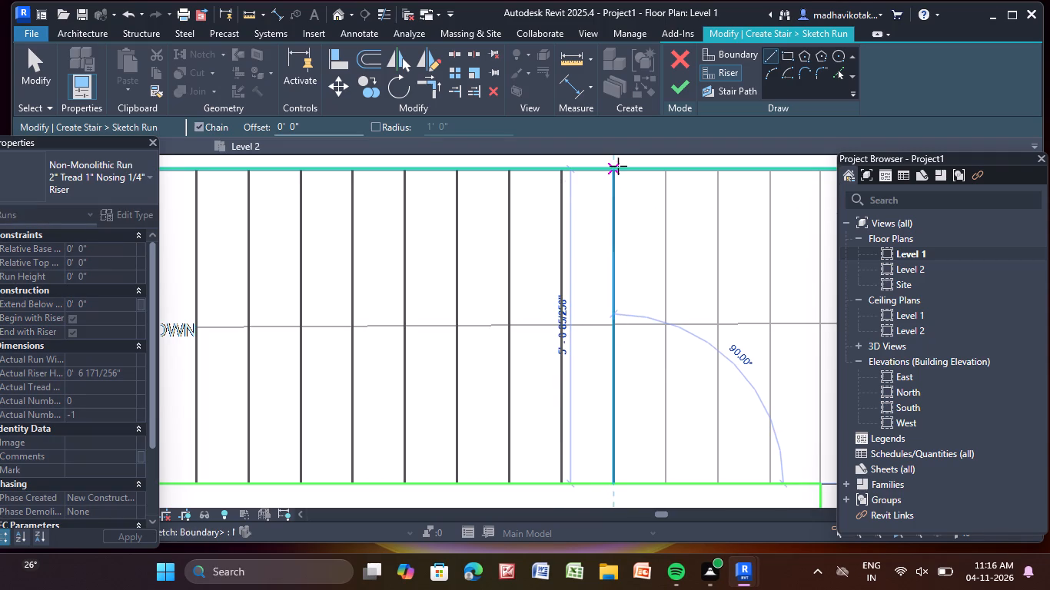
click(618, 166)
drag(666, 483, 666, 476)
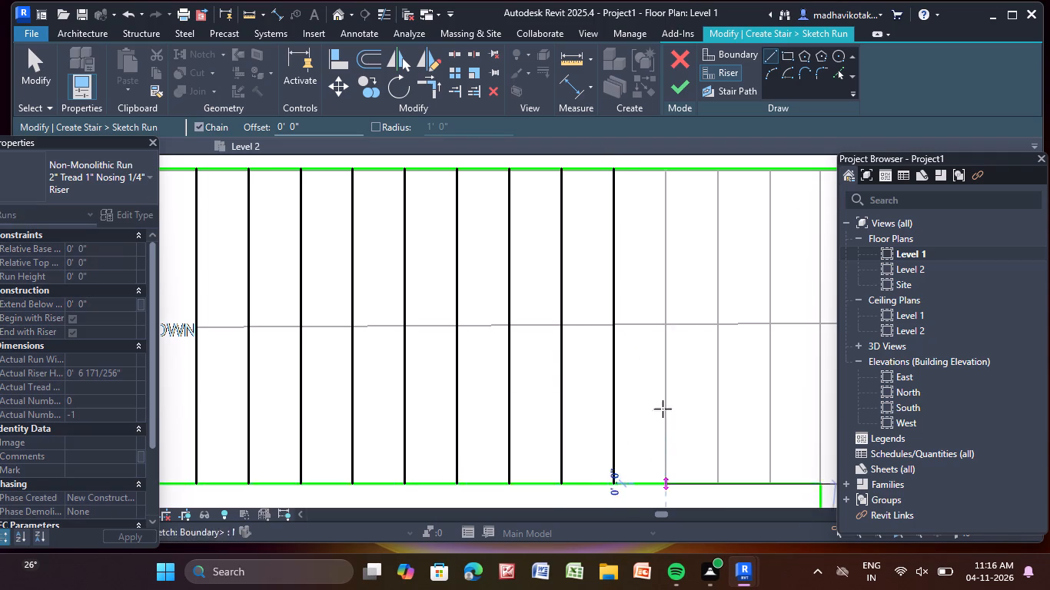
click(664, 170)
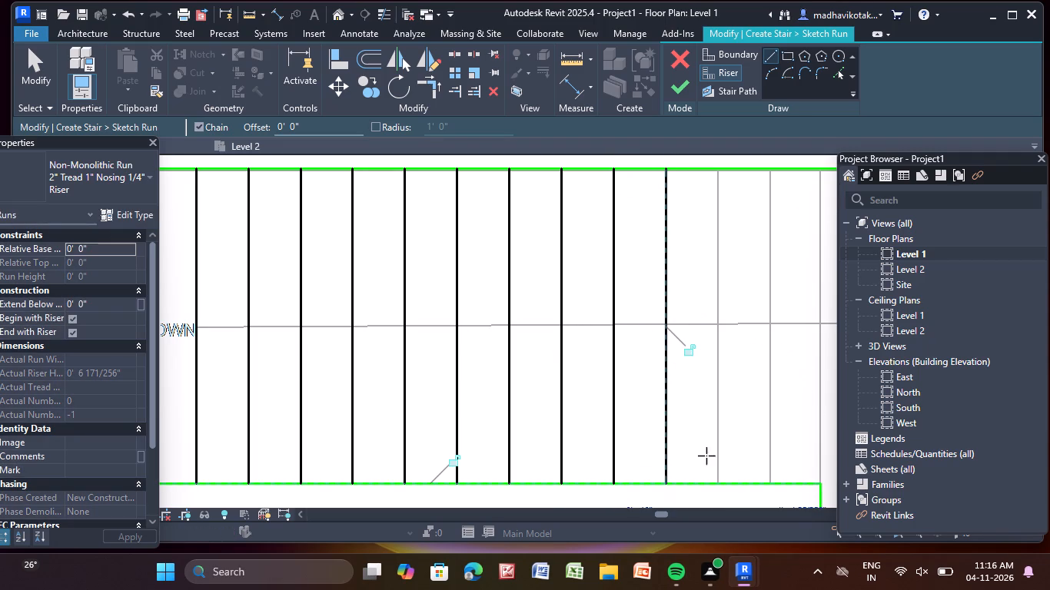
Draw the DOWN flight's fourteenth to sixteenth riser lines over the linked risers, from inner to outer boundary, ending at the landing edge.
click(718, 486)
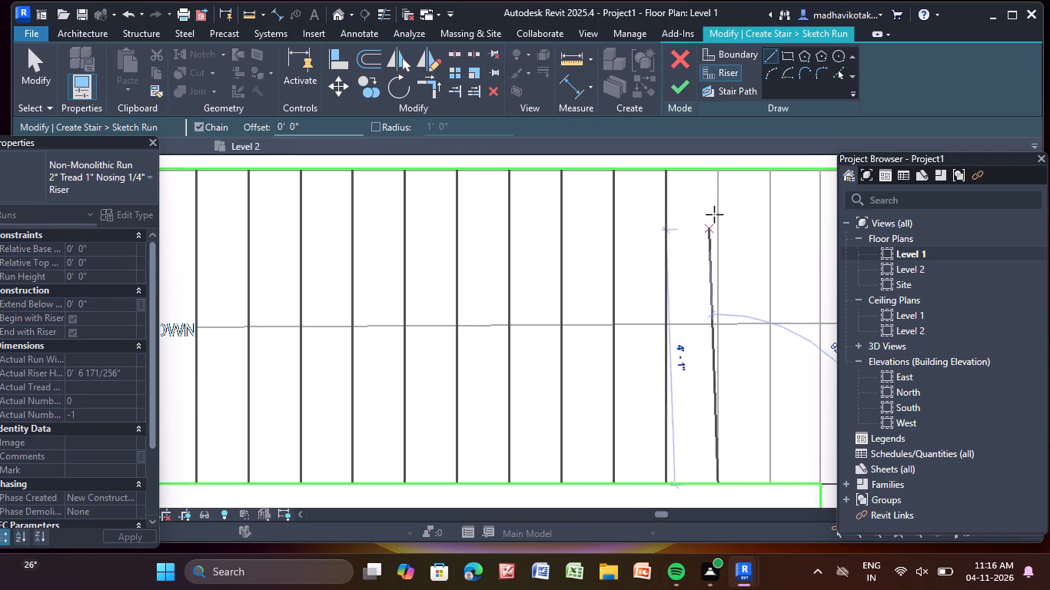
click(722, 166)
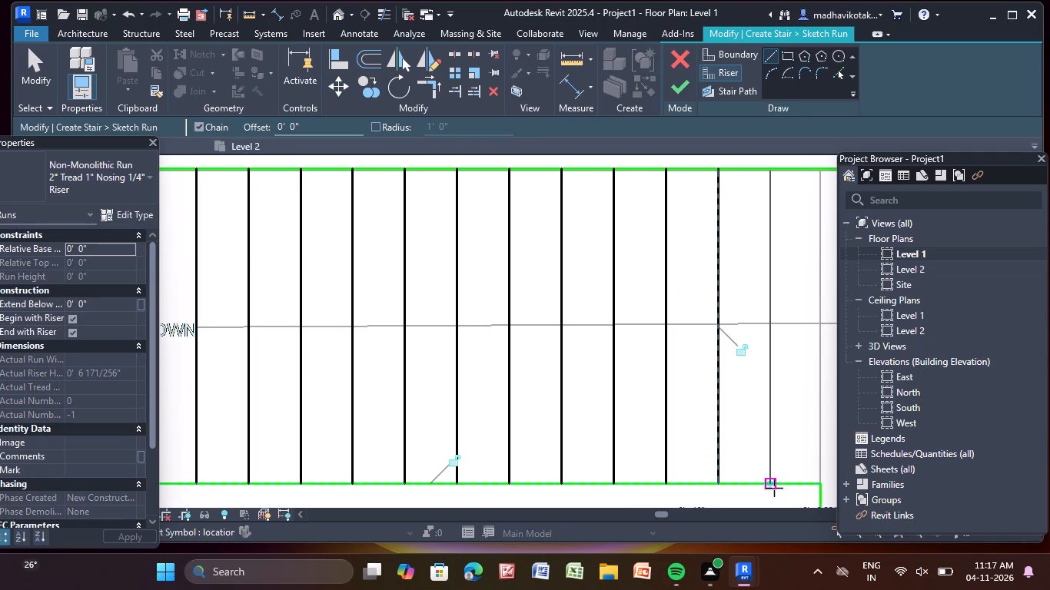
click(774, 488)
click(773, 174)
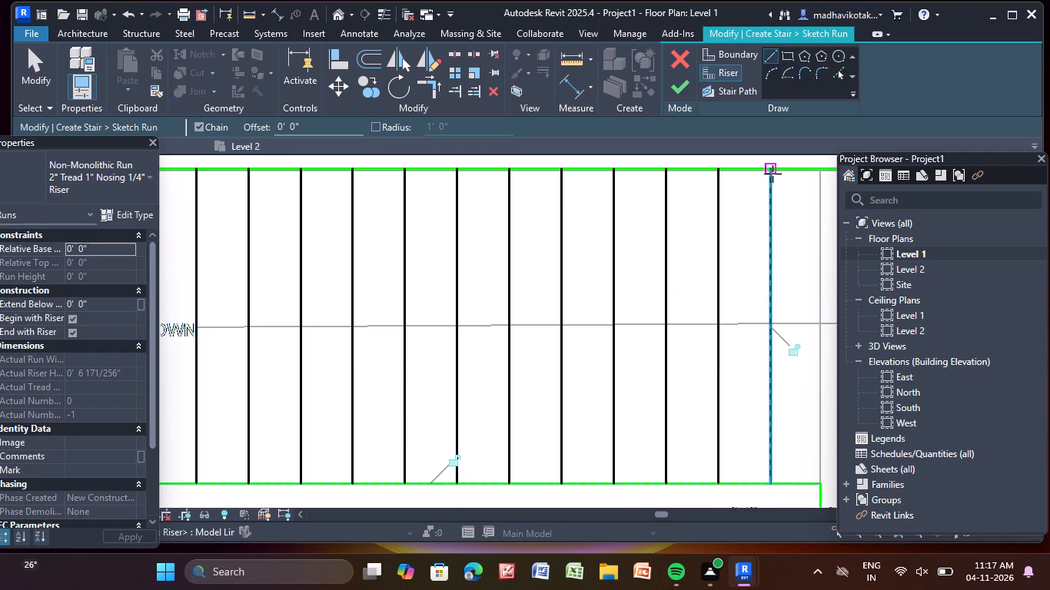
scroll(749, 282, down, 3)
middle_drag(749, 282, 476, 300)
scroll(492, 445, up, 3)
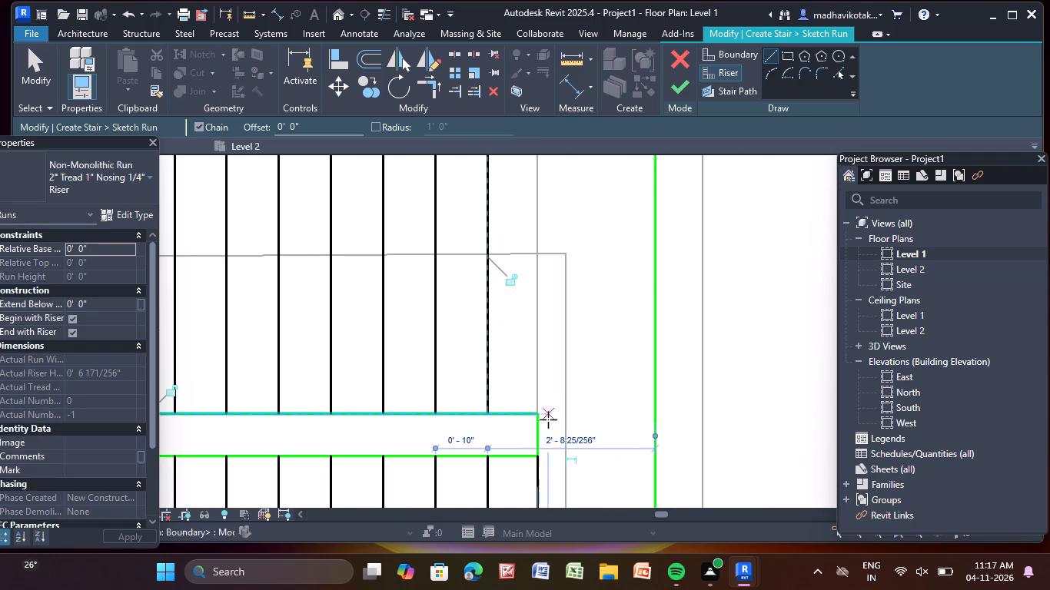
click(536, 415)
scroll(535, 280, down, 4)
middle_drag(535, 280, 567, 419)
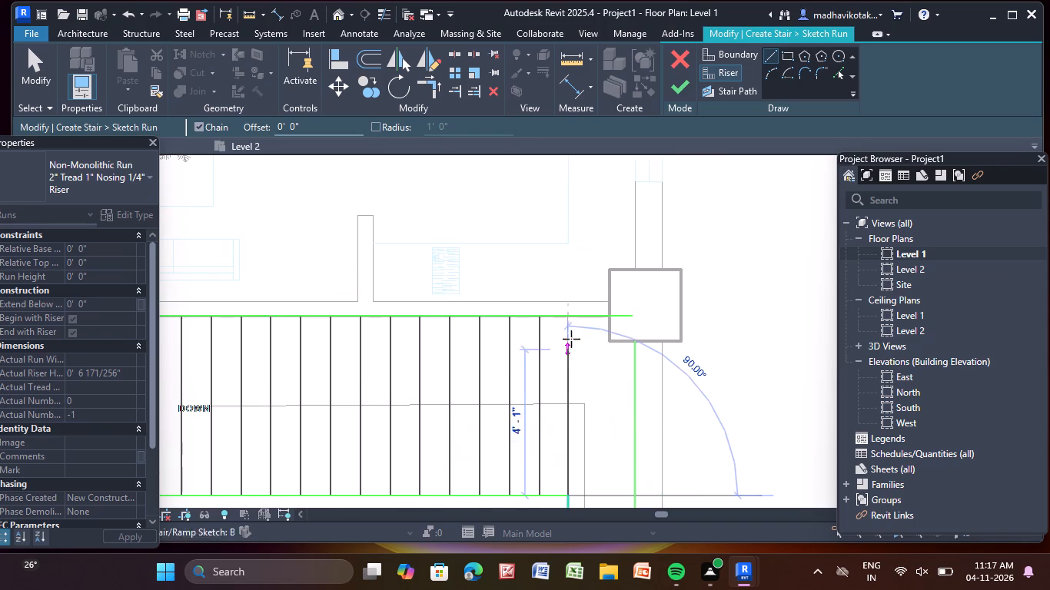
click(571, 311)
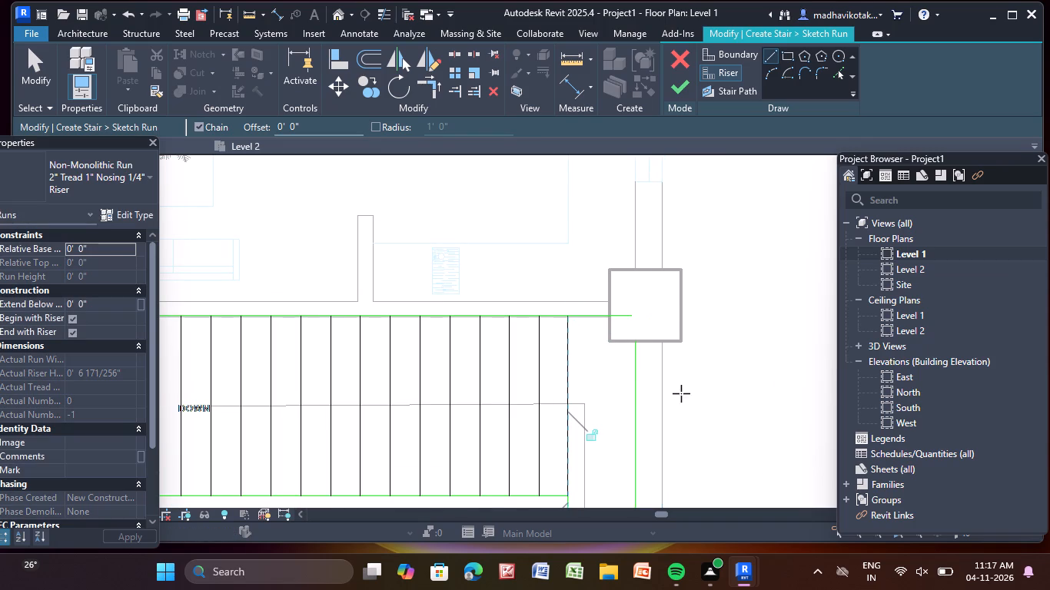
key(Escape)
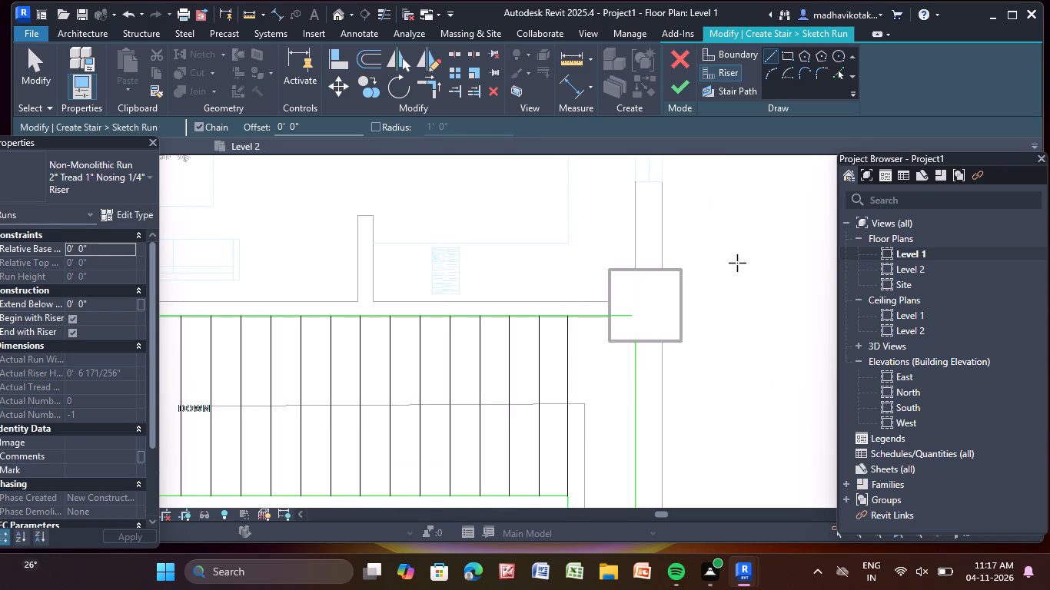
key(Escape)
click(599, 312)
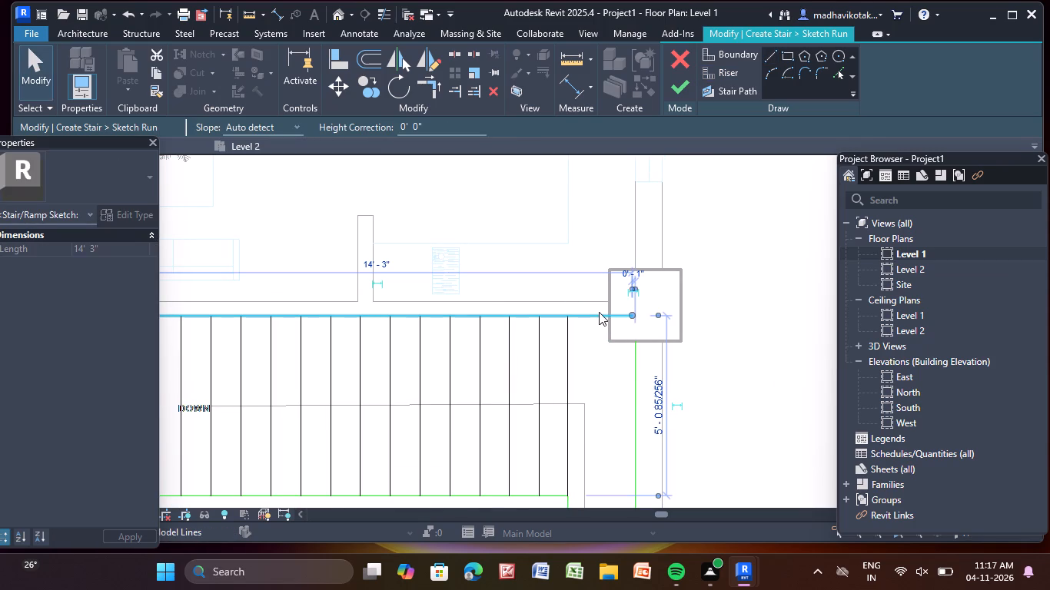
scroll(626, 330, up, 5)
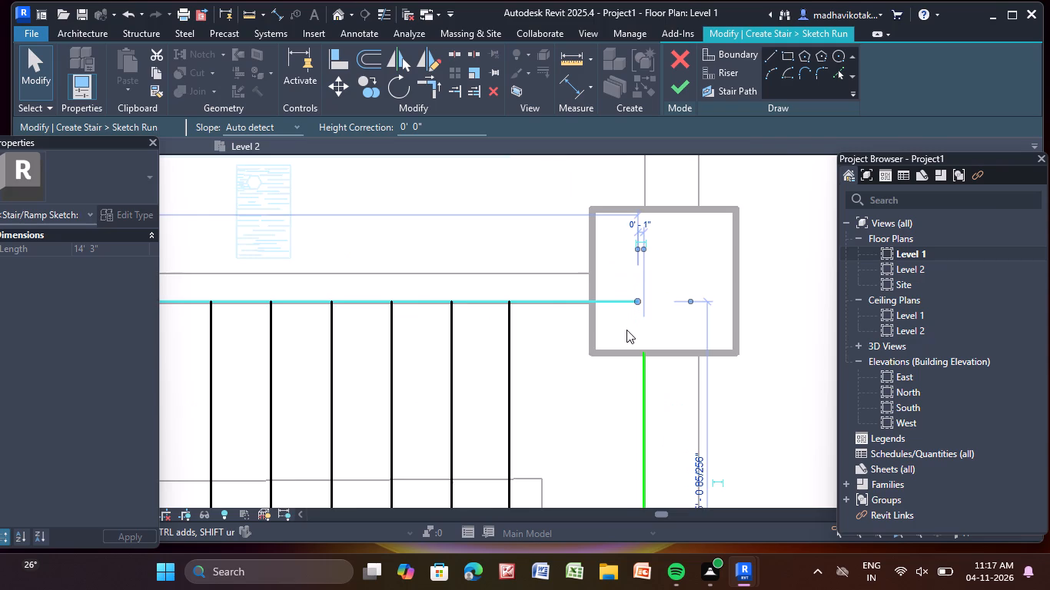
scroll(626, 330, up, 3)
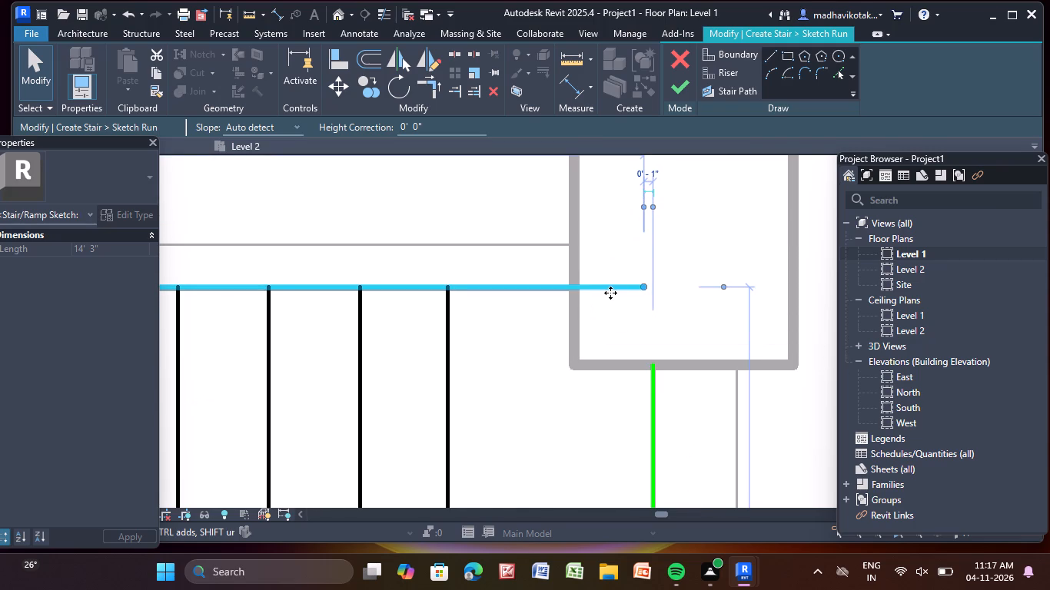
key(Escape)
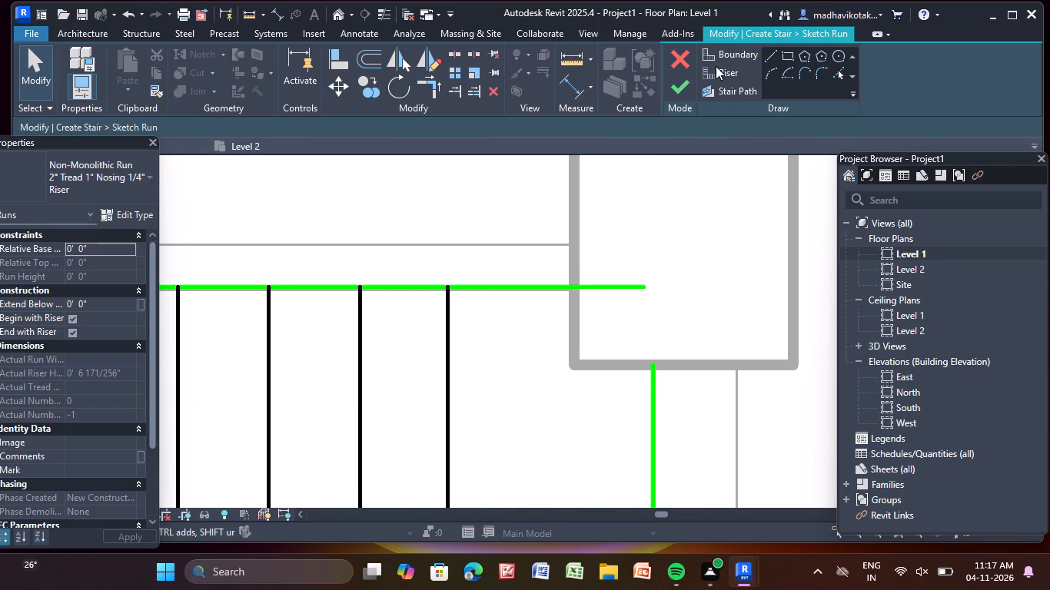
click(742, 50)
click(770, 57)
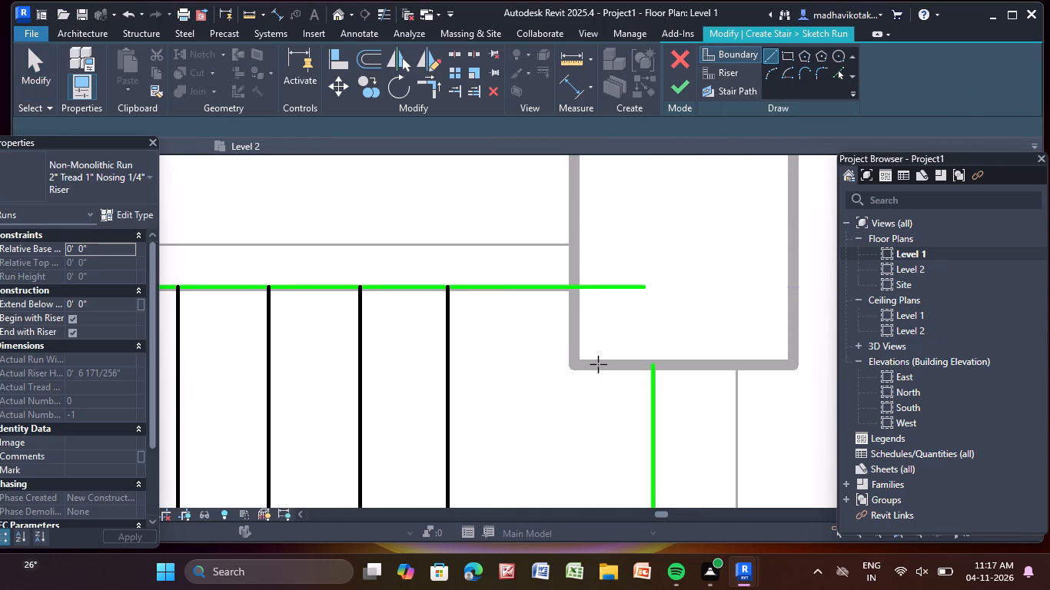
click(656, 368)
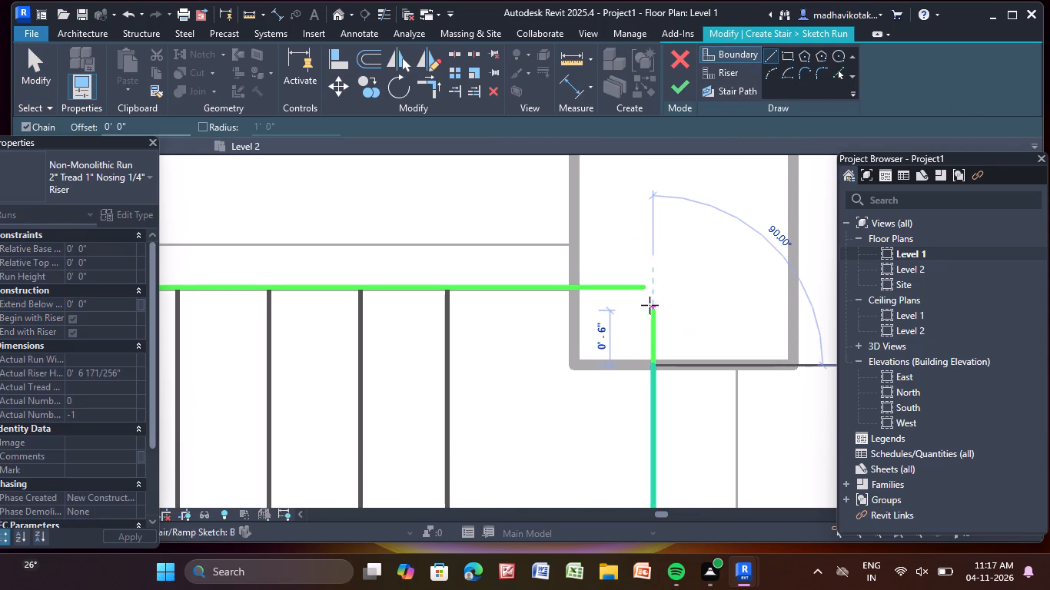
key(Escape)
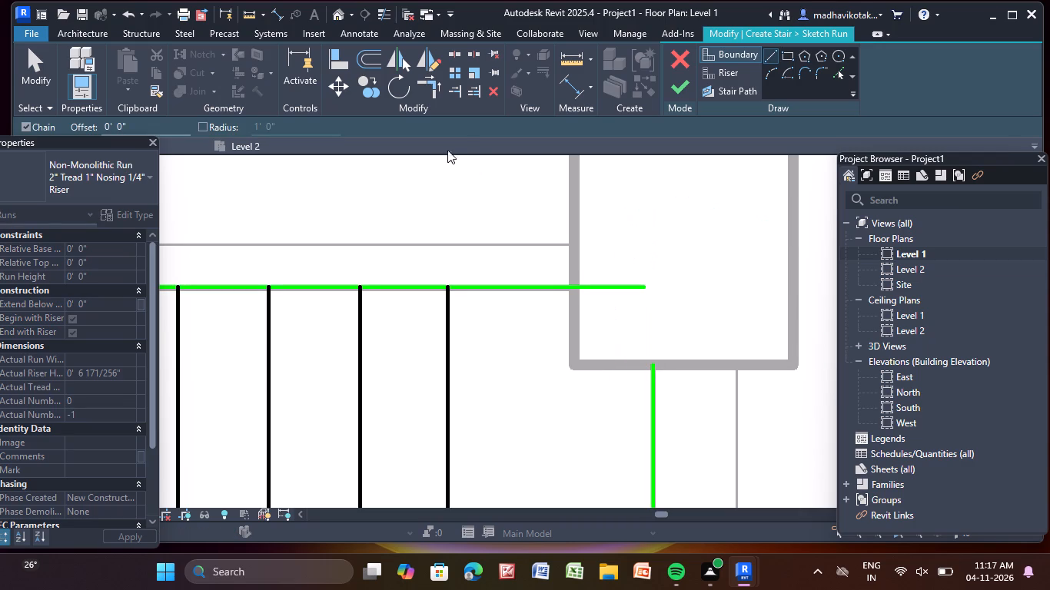
Trim/extend the landing's outer boundary line and the DOWN flight's outer boundary line to meet in a corner inside the column.
click(430, 88)
click(650, 394)
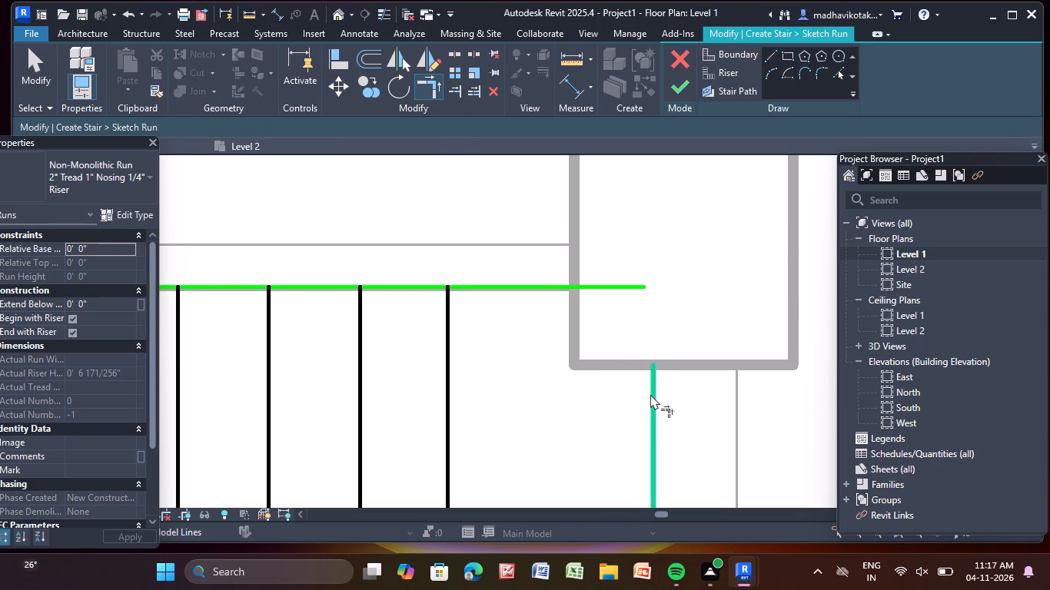
click(614, 285)
key(Escape)
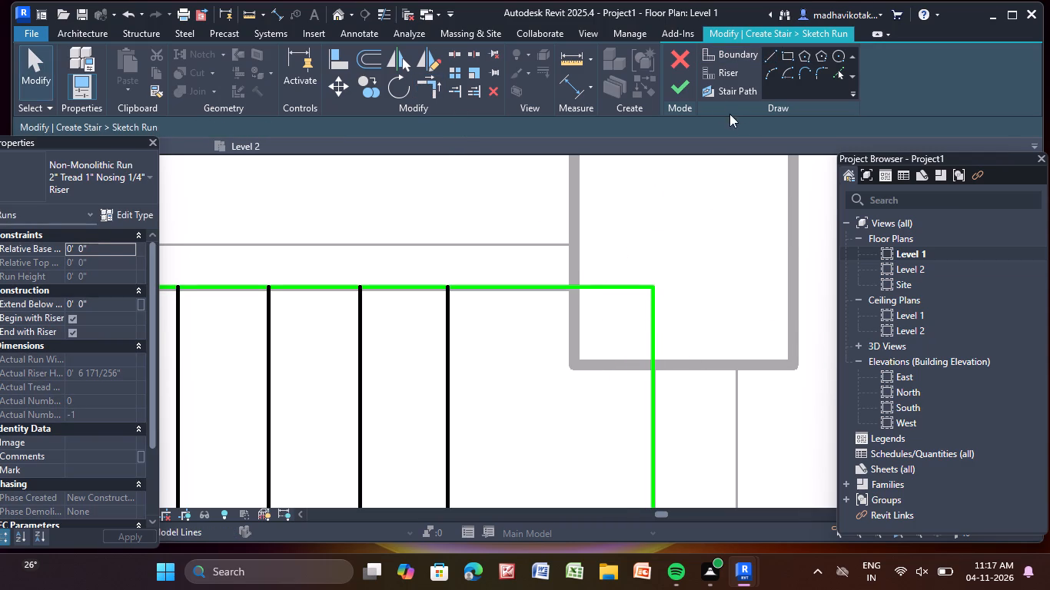
Draw the first stair path segment, about 12'-11" long, straight along the UP flight from its first riser to the linked path's turn on the landing.
click(719, 94)
click(732, 87)
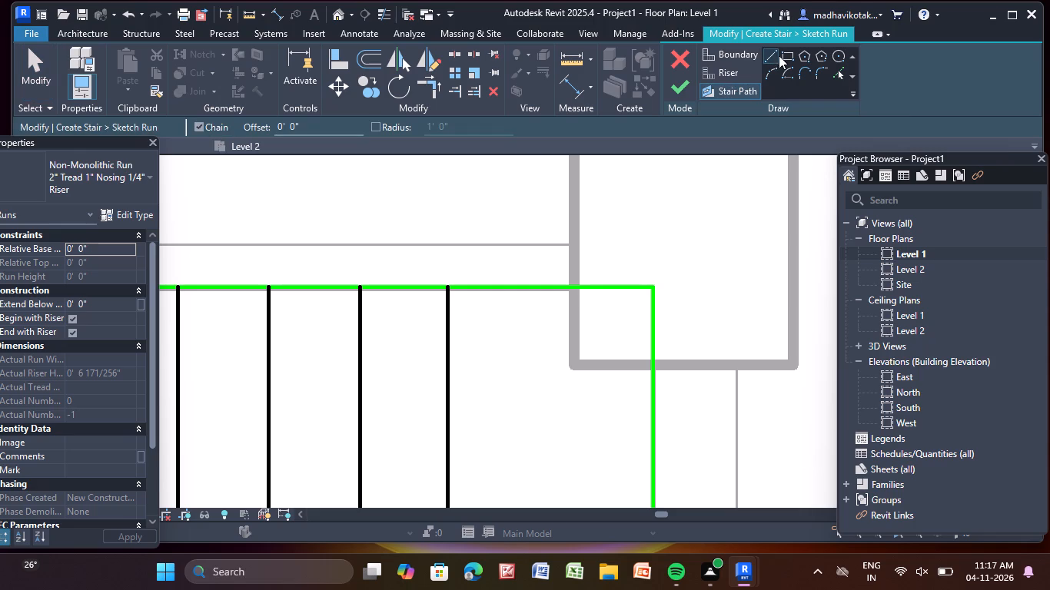
click(772, 51)
scroll(756, 224, down, 6)
scroll(616, 394, down, 5)
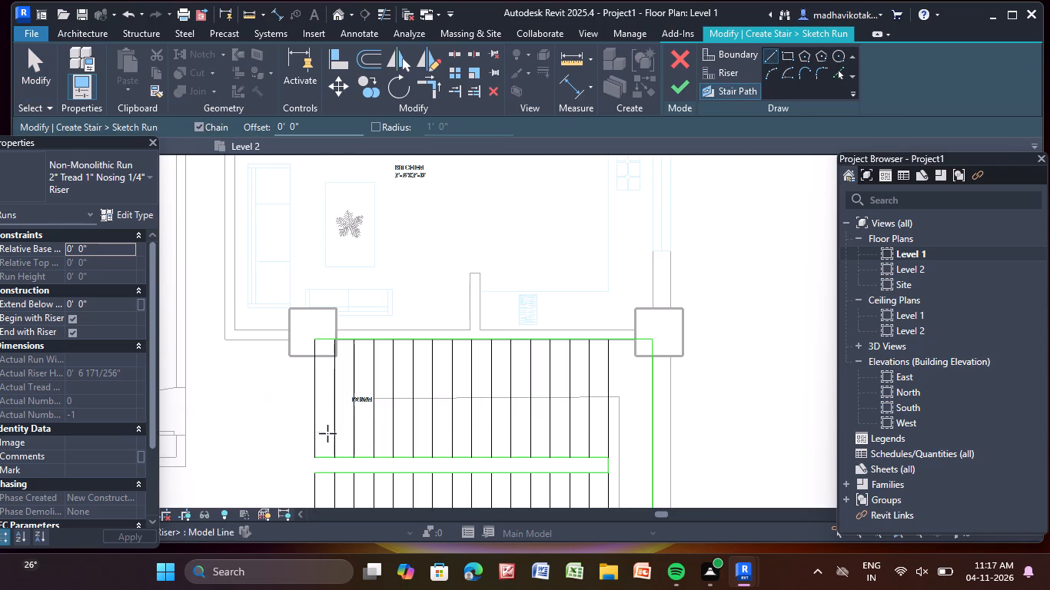
scroll(373, 398, up, 8)
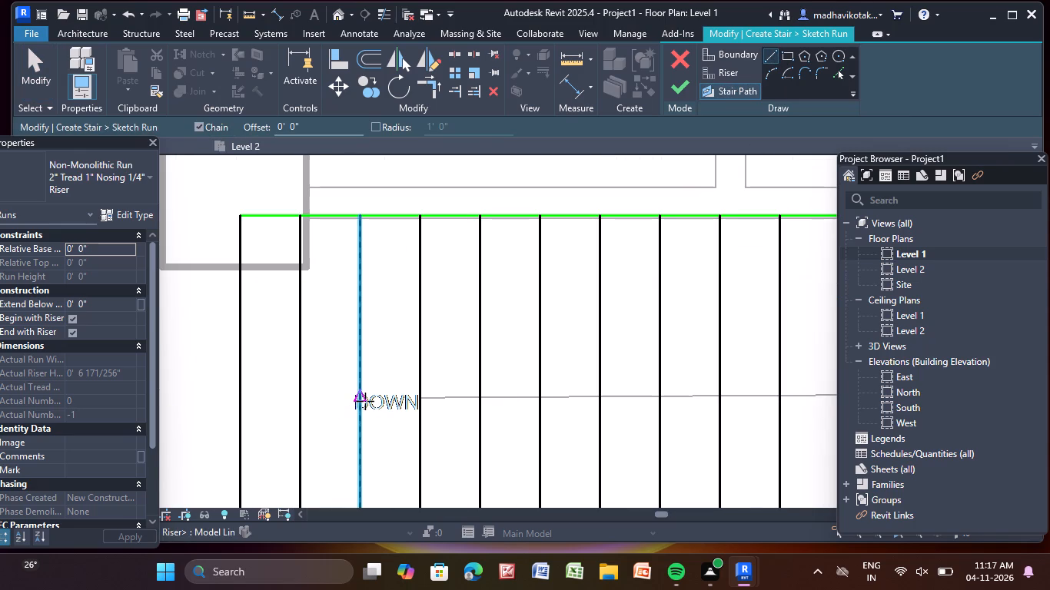
click(358, 401)
key(Escape)
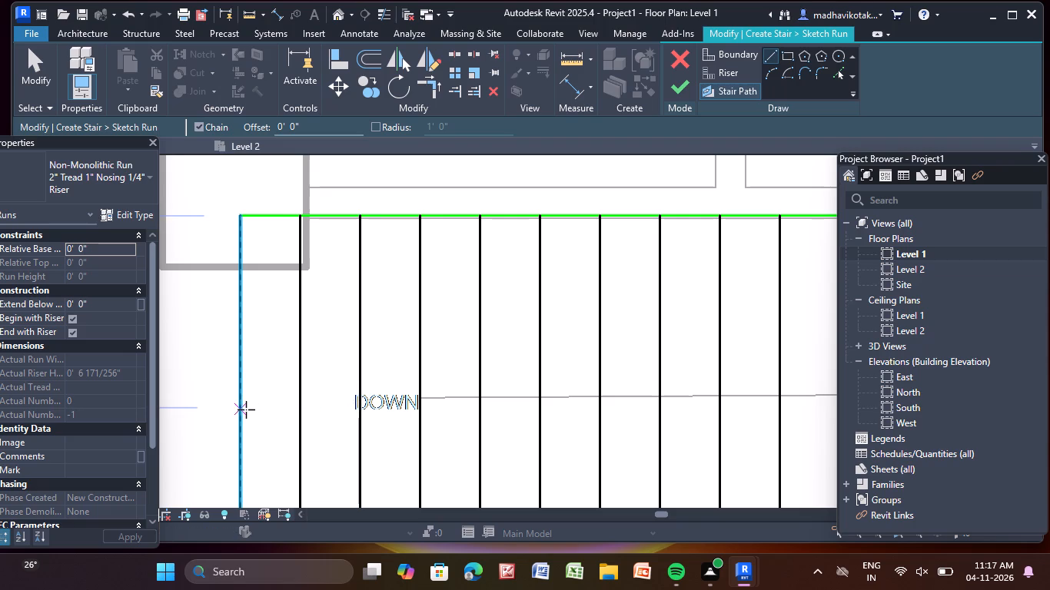
scroll(251, 410, down, 9)
middle_drag(267, 430, 448, 192)
scroll(415, 306, up, 4)
click(439, 277)
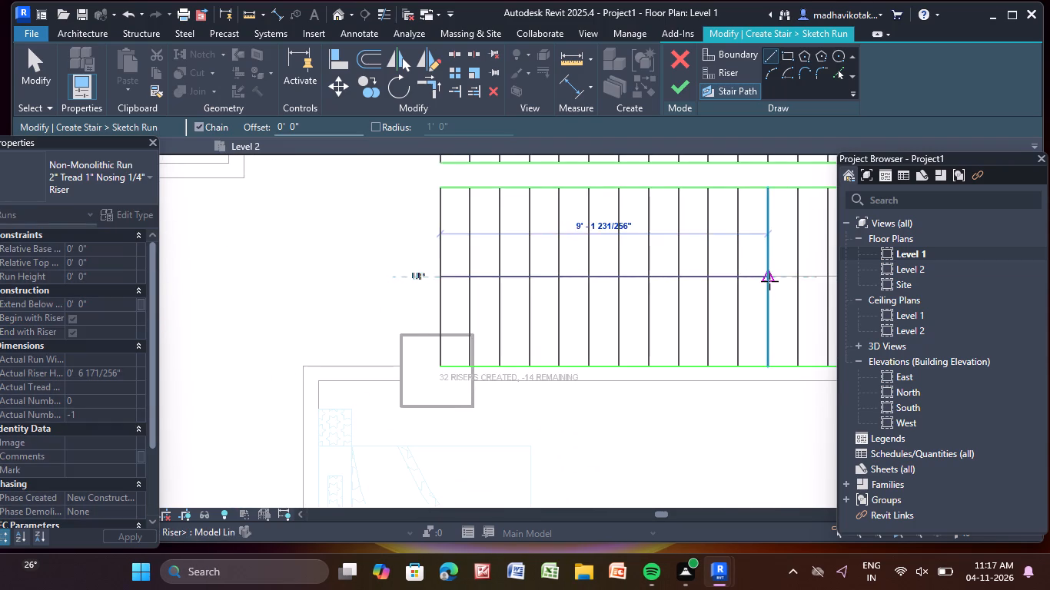
scroll(769, 281, down, 5)
middle_drag(769, 281, 83, 346)
scroll(83, 346, up, 1)
middle_drag(200, 362, 632, 350)
scroll(587, 319, up, 6)
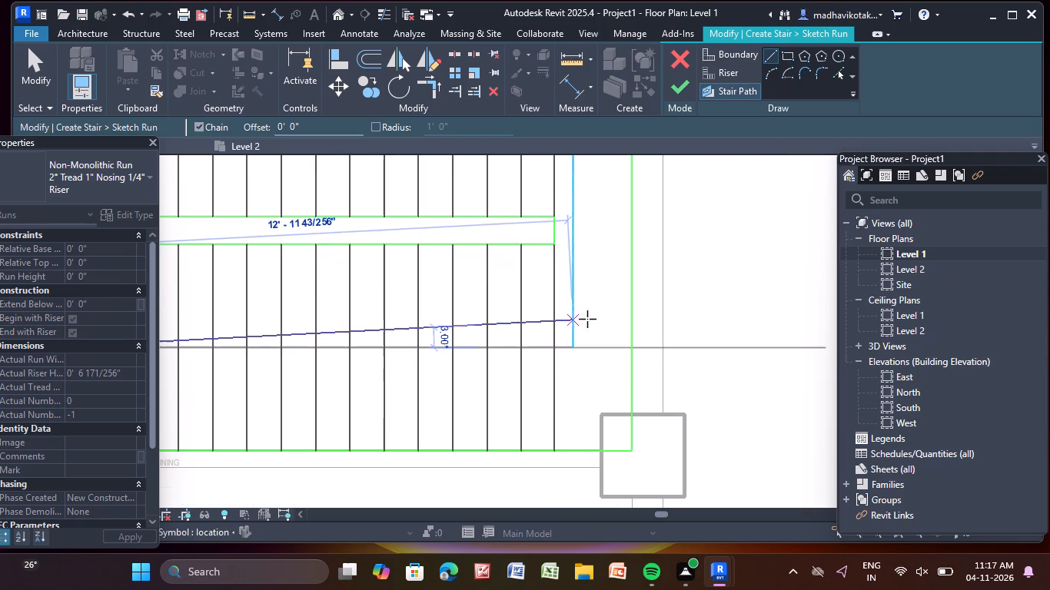
click(573, 345)
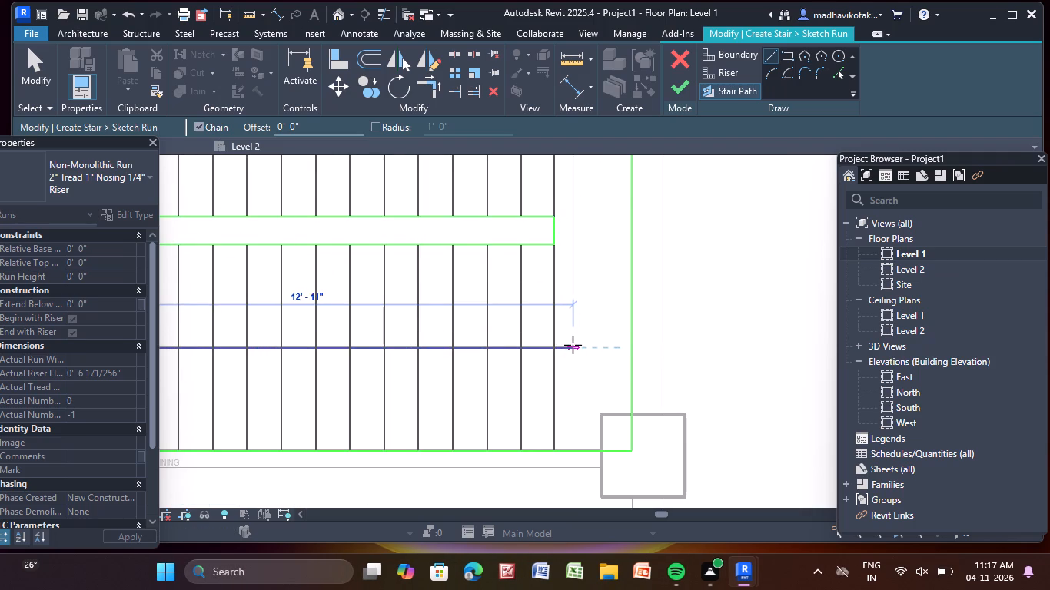
Draw the second stair path segment across the landing, about 5'-9" long, perpendicular to the first, up to the linked DOWN path line.
scroll(576, 214, down, 6)
middle_drag(576, 214, 590, 340)
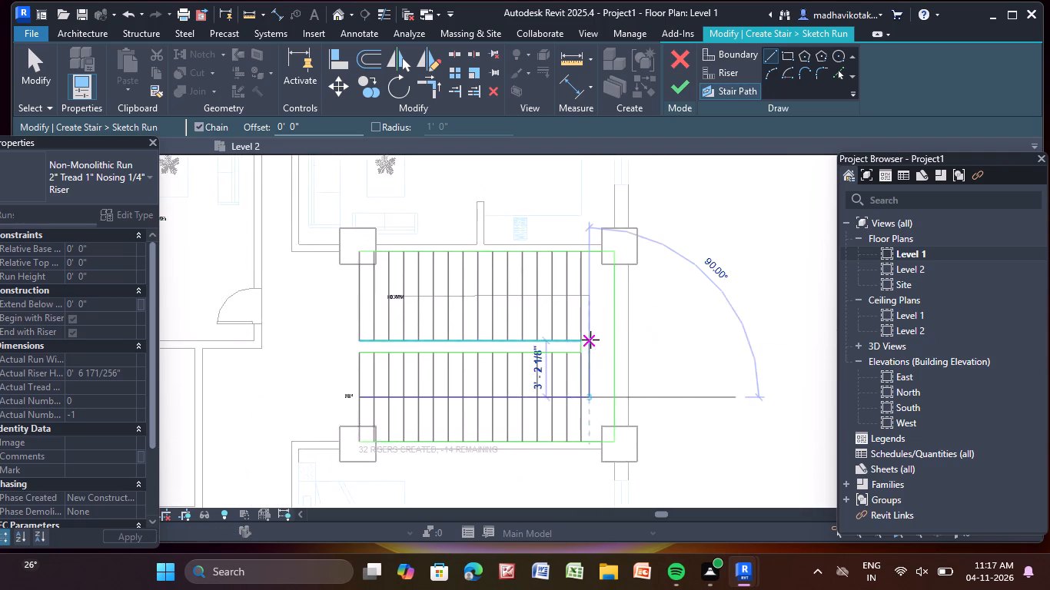
scroll(590, 340, up, 5)
click(583, 249)
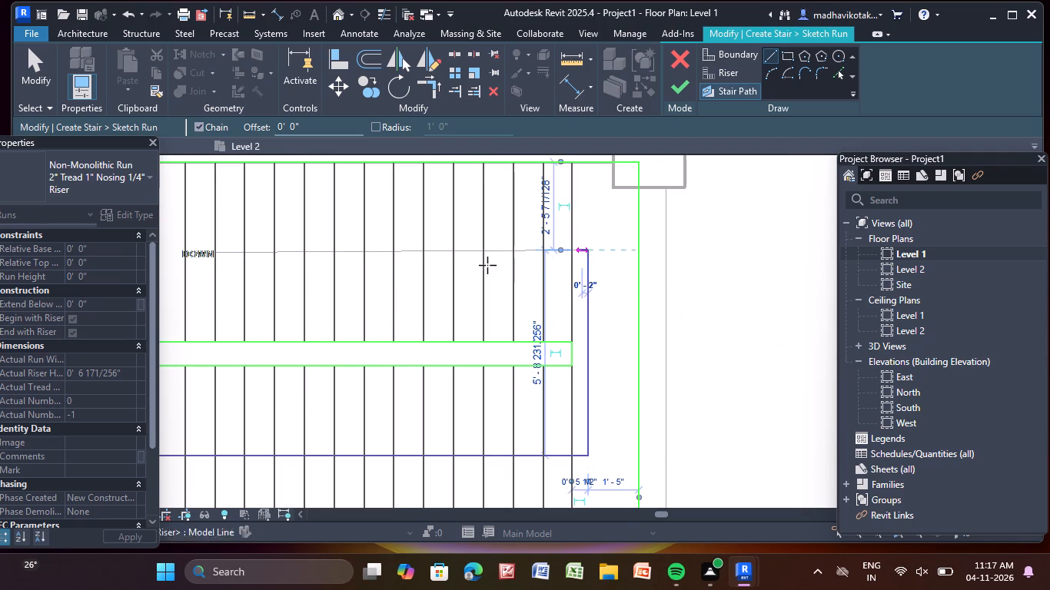
Draw the third stair path segment from the landing turn straight along the DOWN flight to its end riser beside the column.
scroll(404, 269, down, 3)
middle_drag(402, 269, 713, 335)
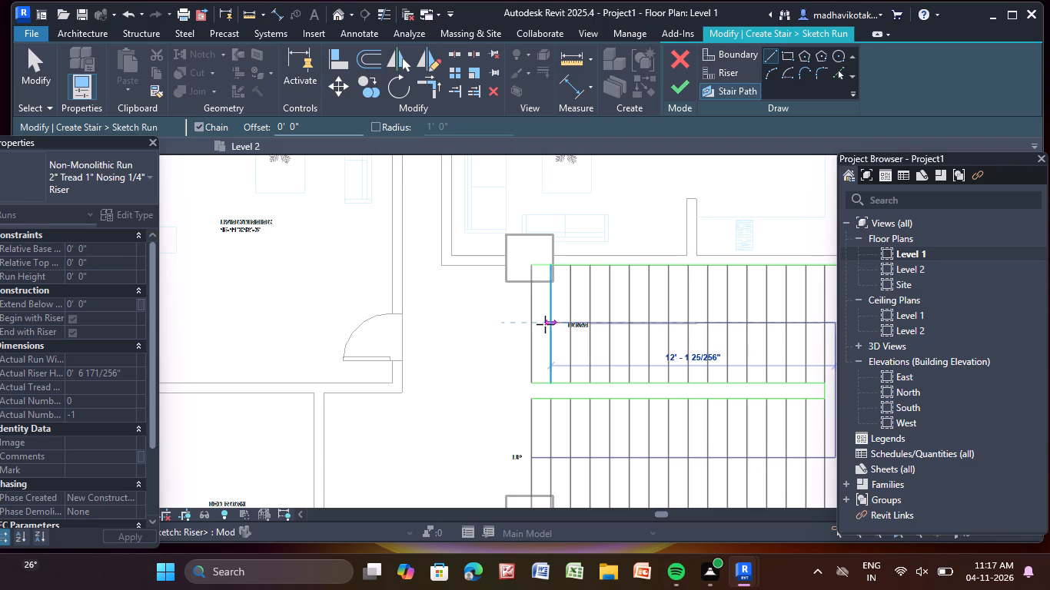
click(530, 323)
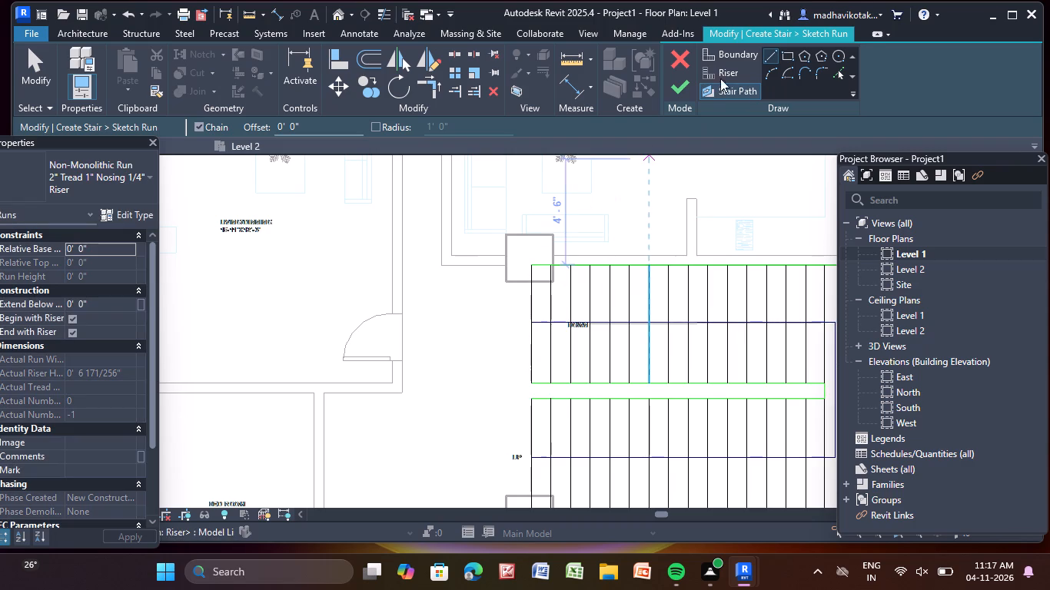
Finish the run sketch and complete the Level 1 to Level 2 stair.
click(682, 95)
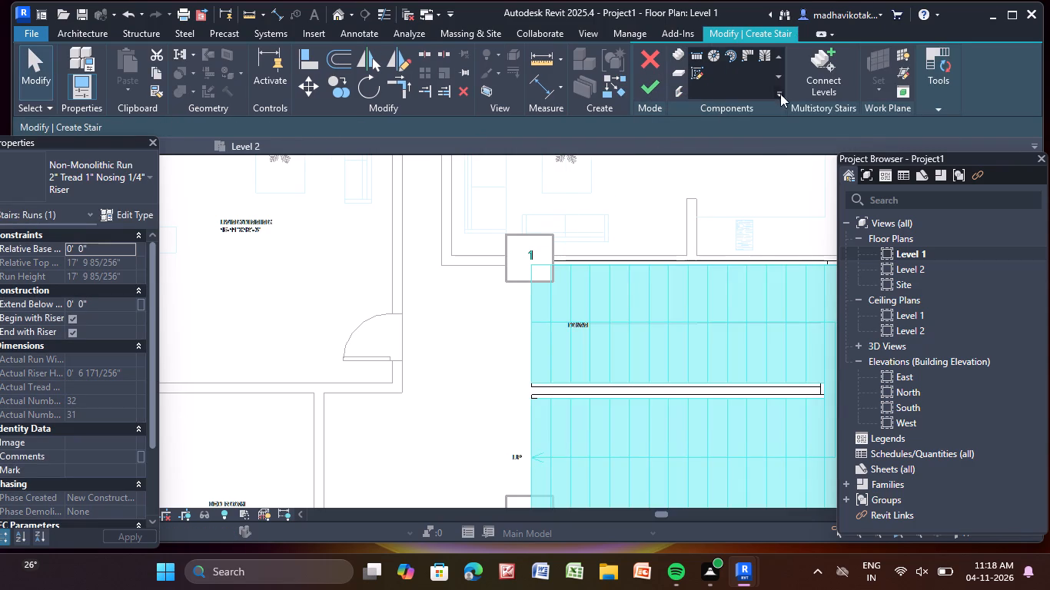
click(650, 88)
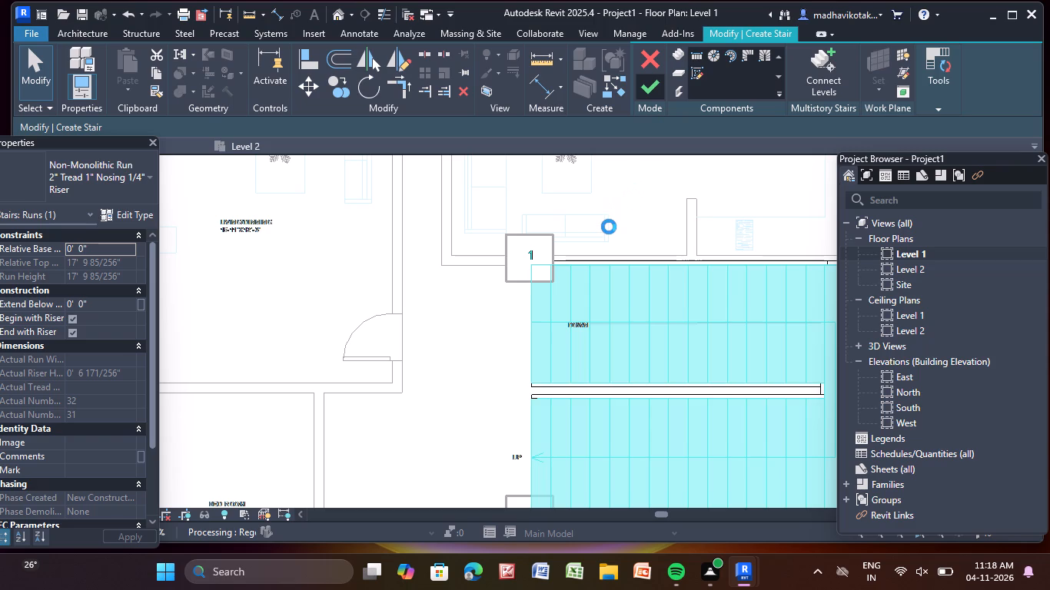
key(Escape)
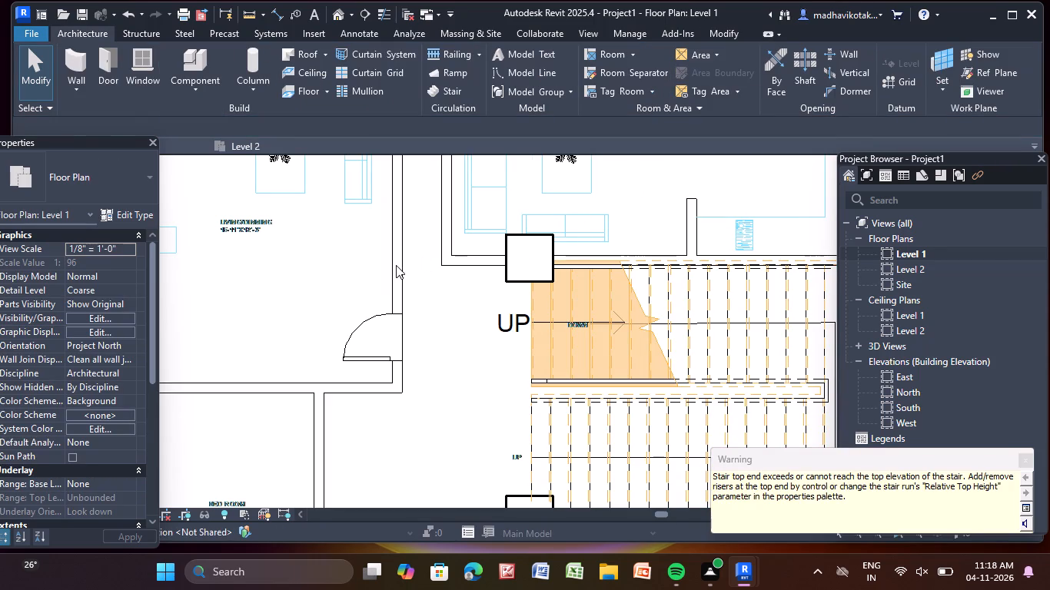
Open the default 3D view and examine the new staircase between the columns from several sides of the building.
scroll(376, 311, down, 5)
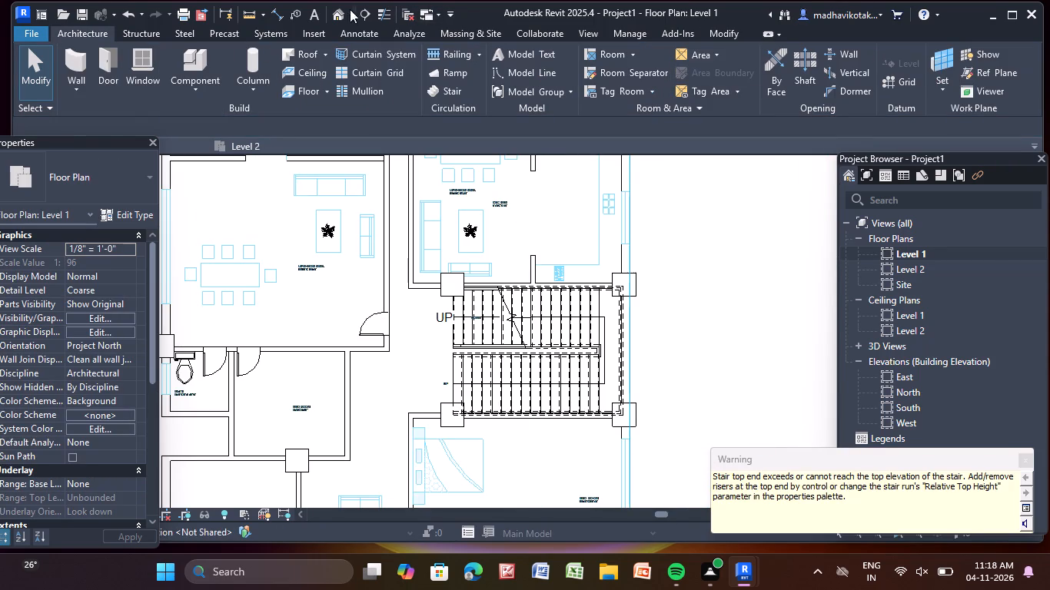
click(339, 14)
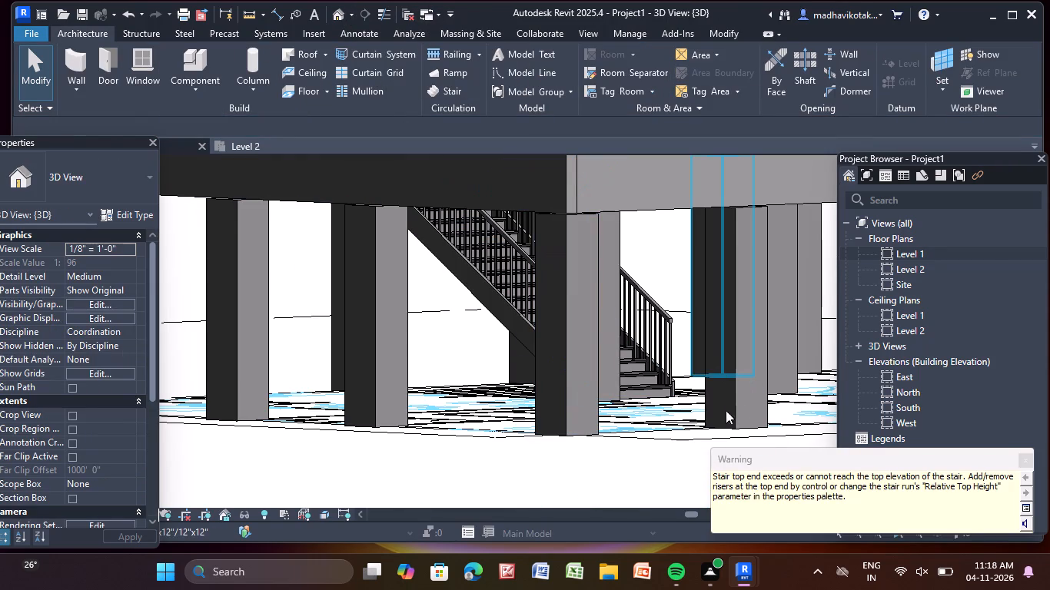
scroll(681, 412, down, 1)
middle_drag(681, 412, 472, 372)
scroll(472, 372, down, 4)
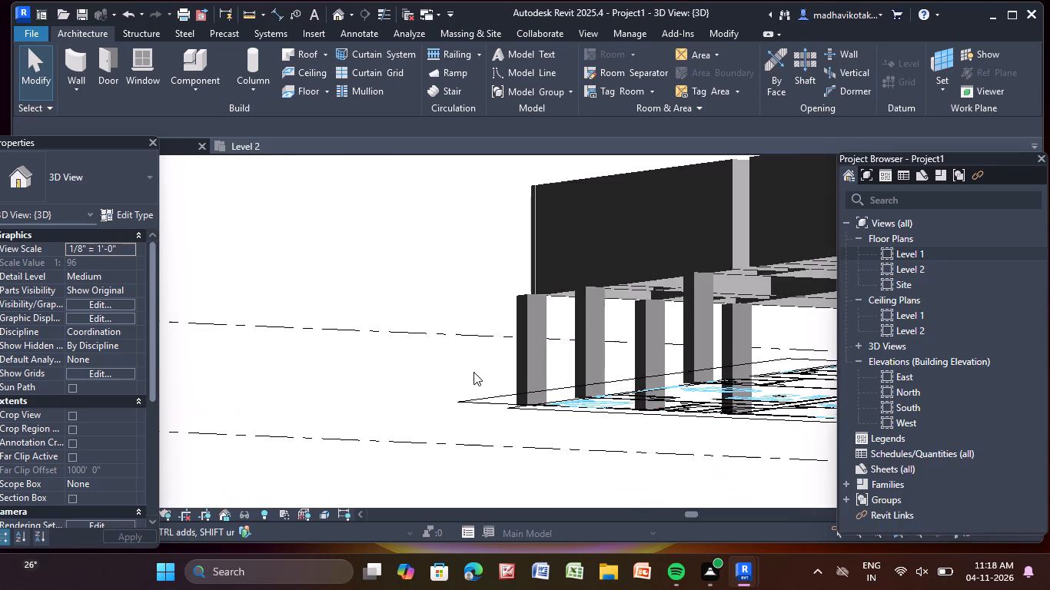
scroll(518, 389, down, 5)
scroll(643, 418, down, 3)
shift+middle_drag(644, 418, 743, 436)
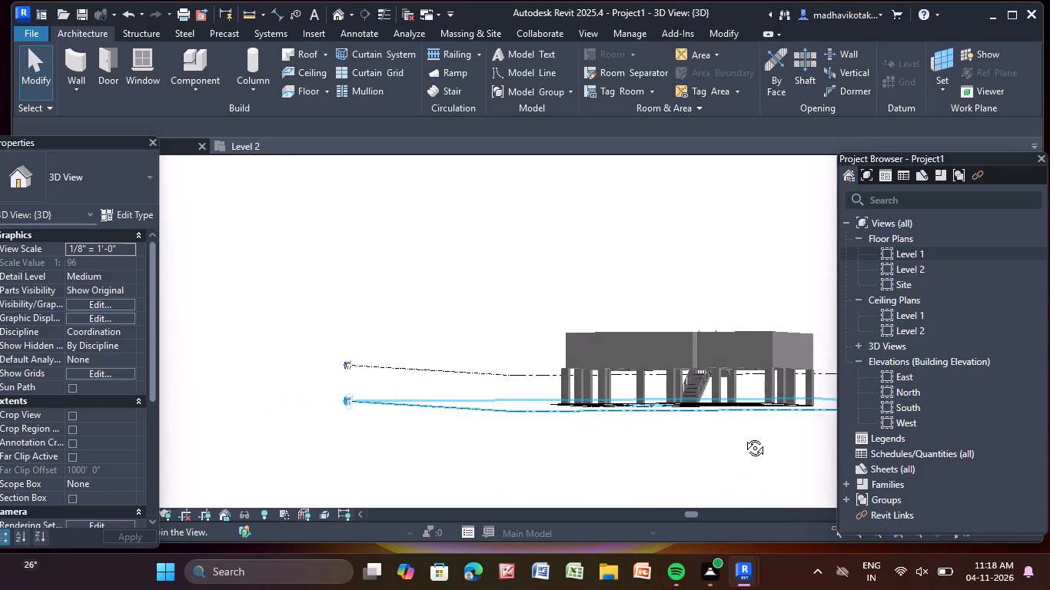
shift+middle_drag(743, 436, 778, 436)
scroll(482, 368, up, 6)
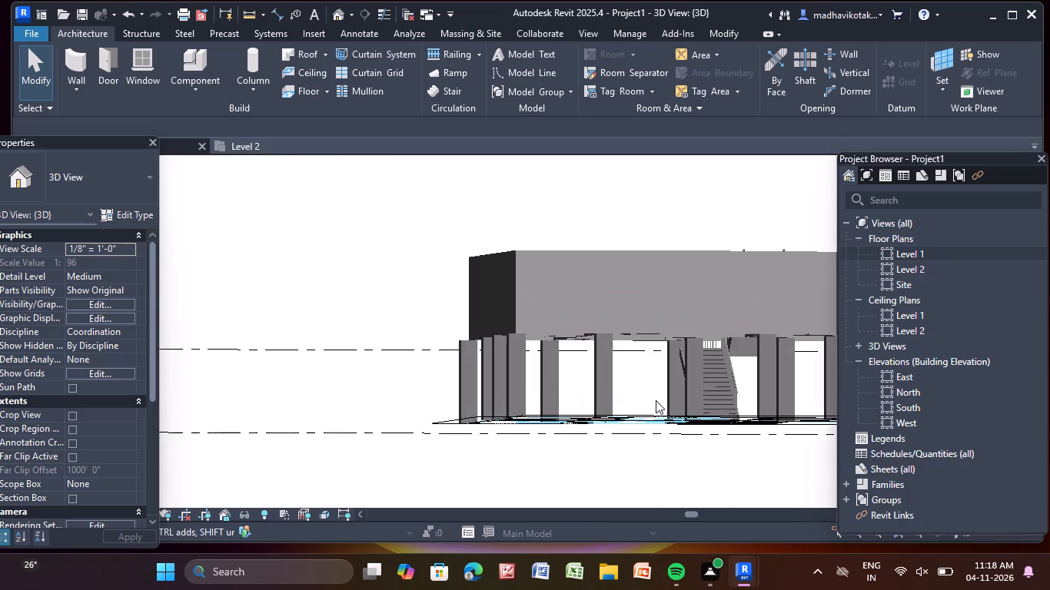
scroll(656, 400, up, 4)
scroll(802, 399, up, 3)
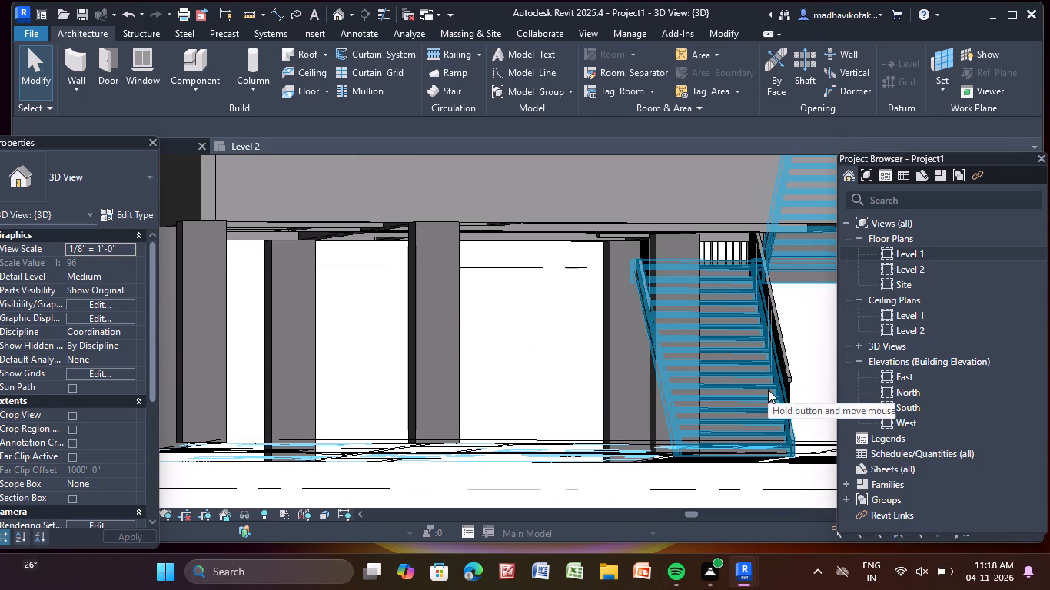
scroll(768, 389, down, 4)
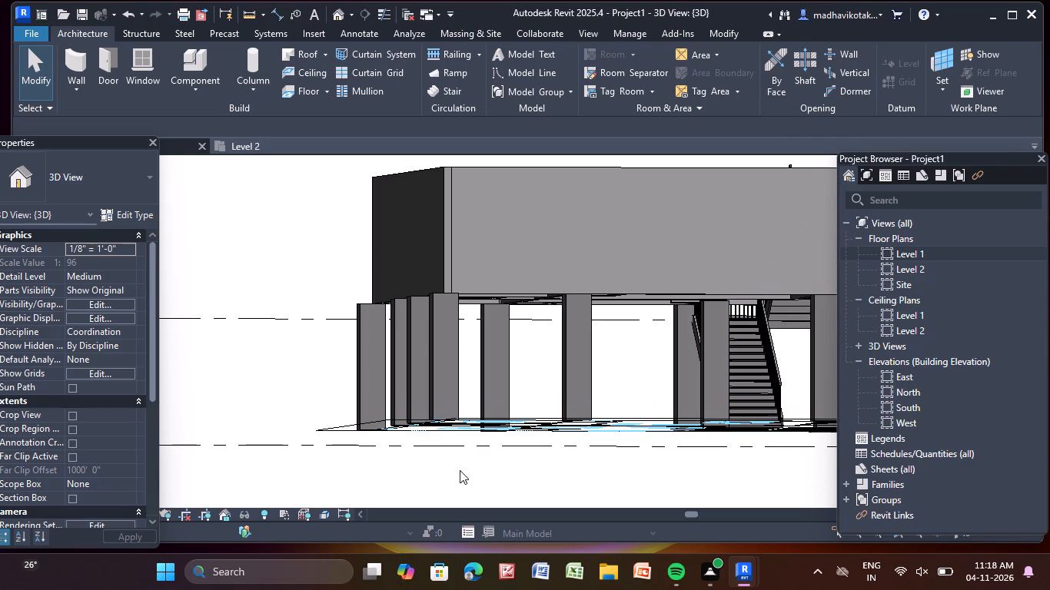
shift+middle_drag(413, 407, 385, 457)
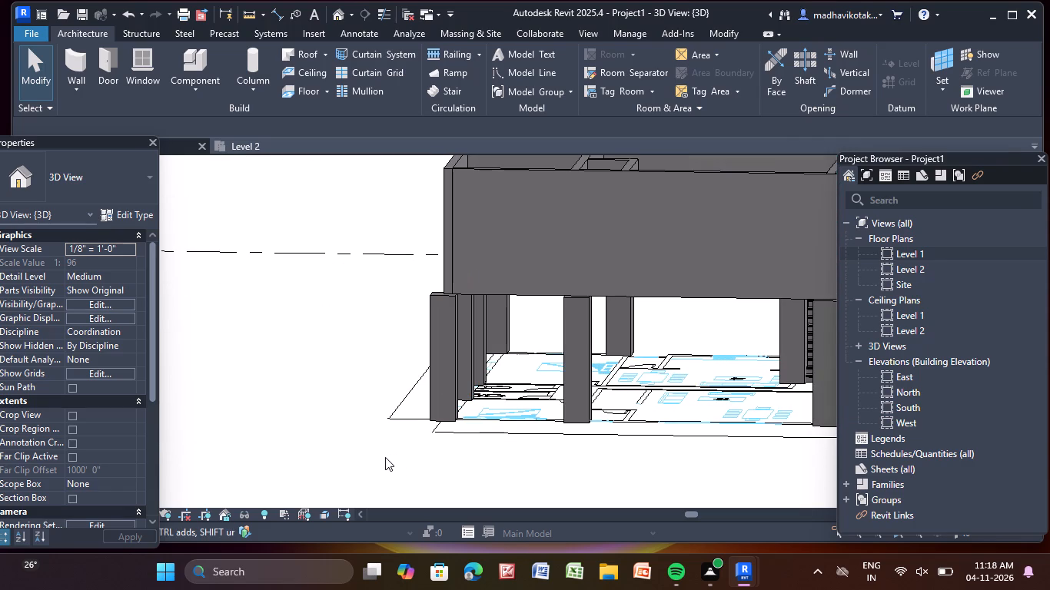
middle_drag(384, 457, 391, 458)
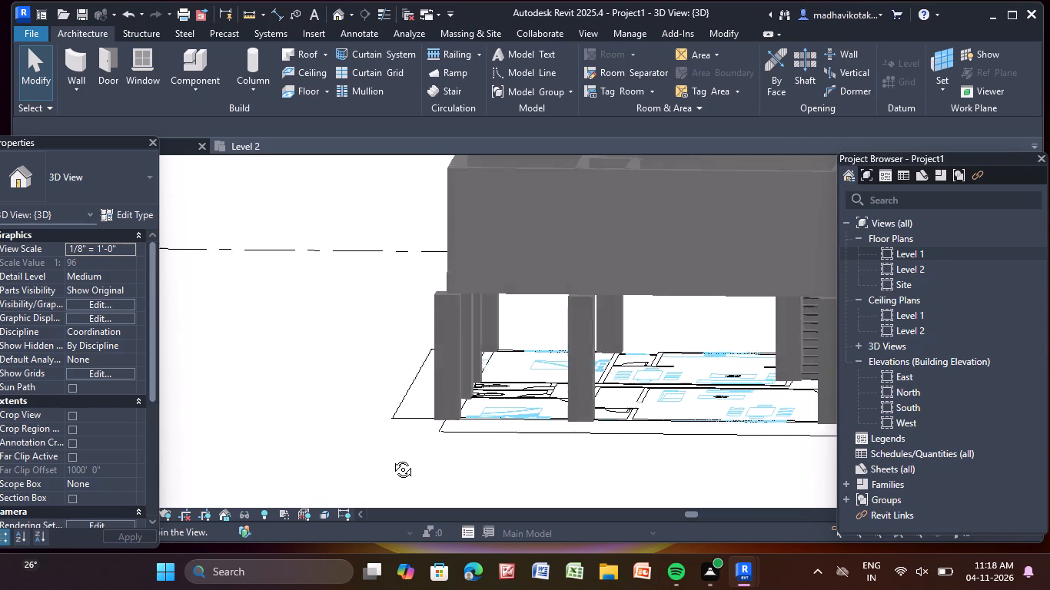
middle_drag(391, 458, 447, 468)
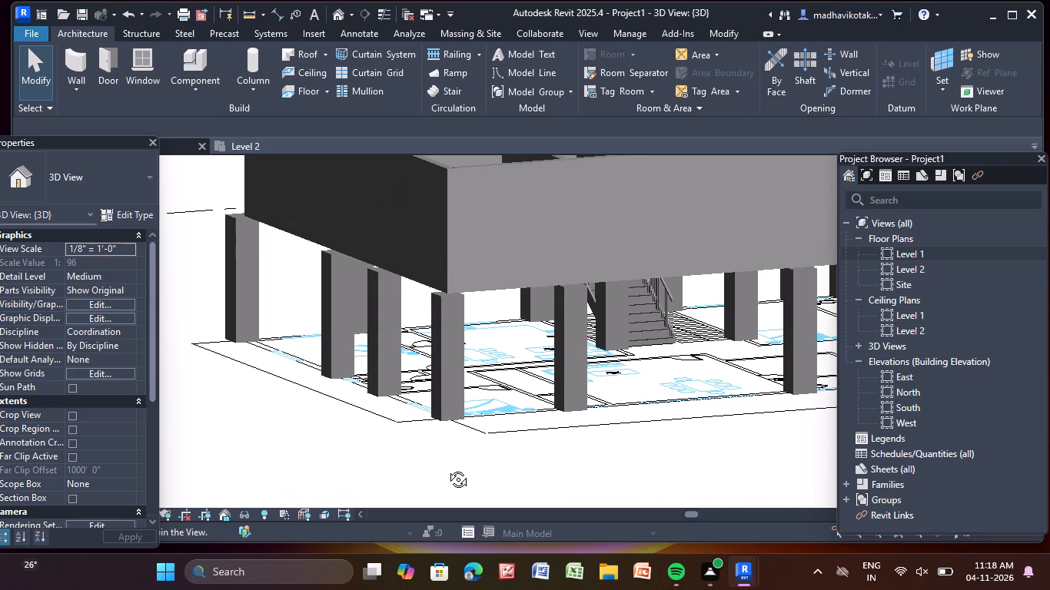
middle_drag(447, 468, 413, 449)
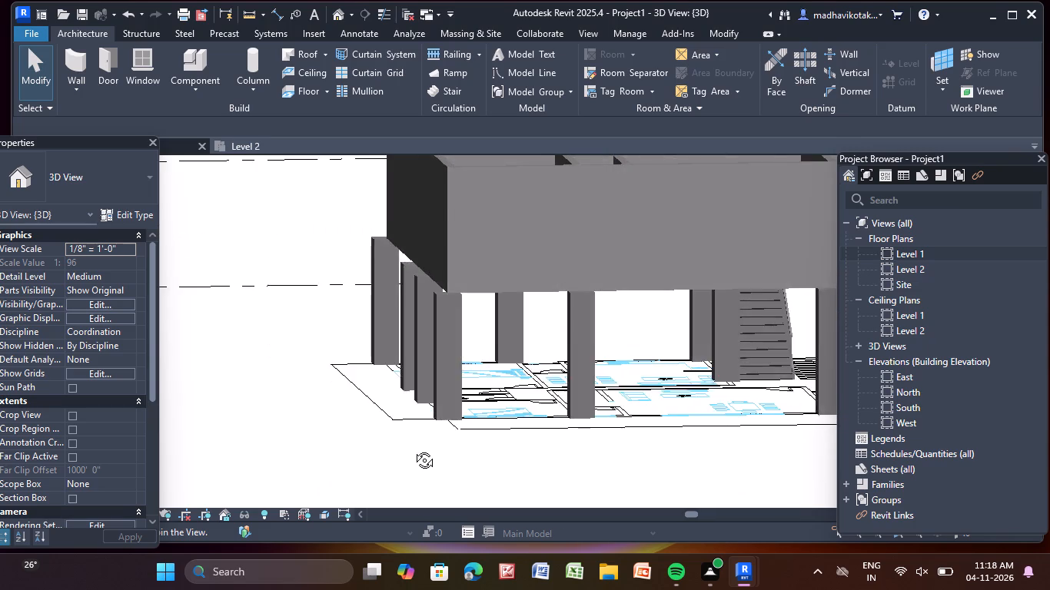
middle_drag(413, 449, 406, 438)
Return to the Level 1 floor plan and examine the columns and linked wall lines along the building's south edge.
double_click(921, 249)
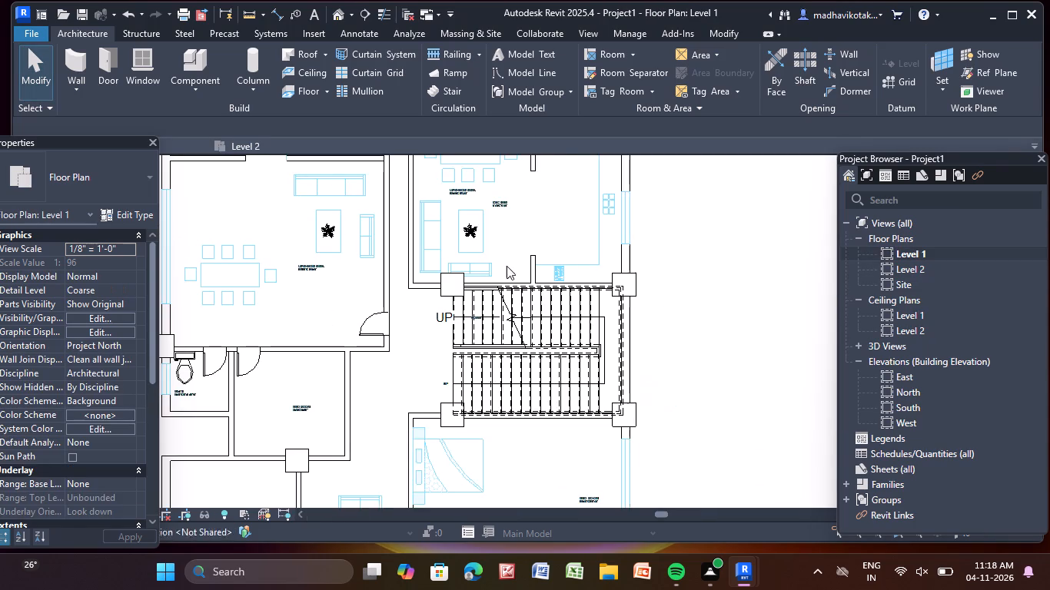
scroll(507, 266, down, 5)
scroll(466, 367, down, 2)
middle_drag(462, 365, 506, 267)
scroll(501, 269, up, 9)
middle_drag(382, 371, 616, 403)
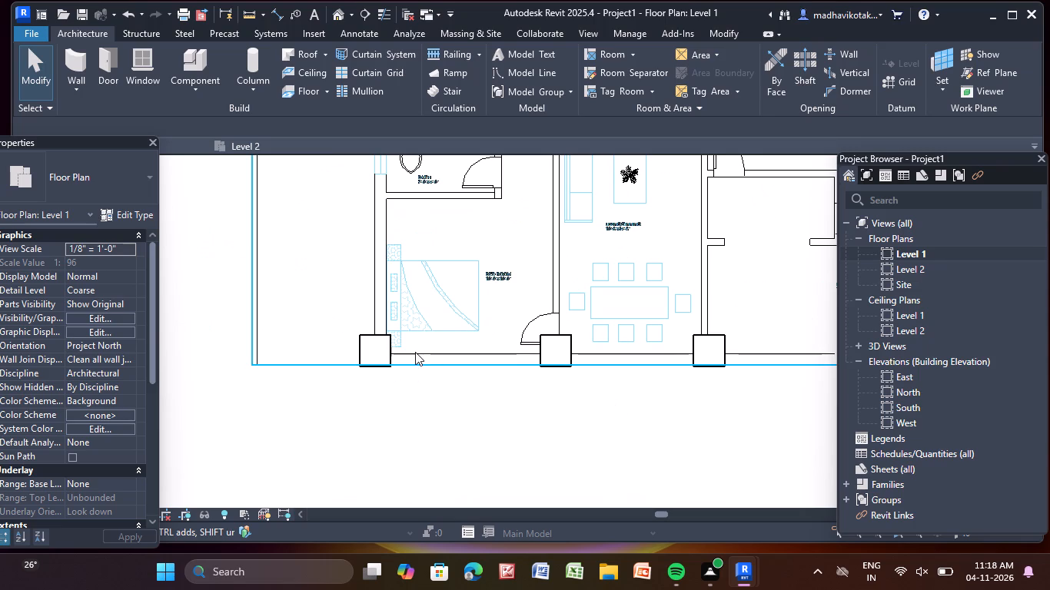
scroll(371, 372, up, 5)
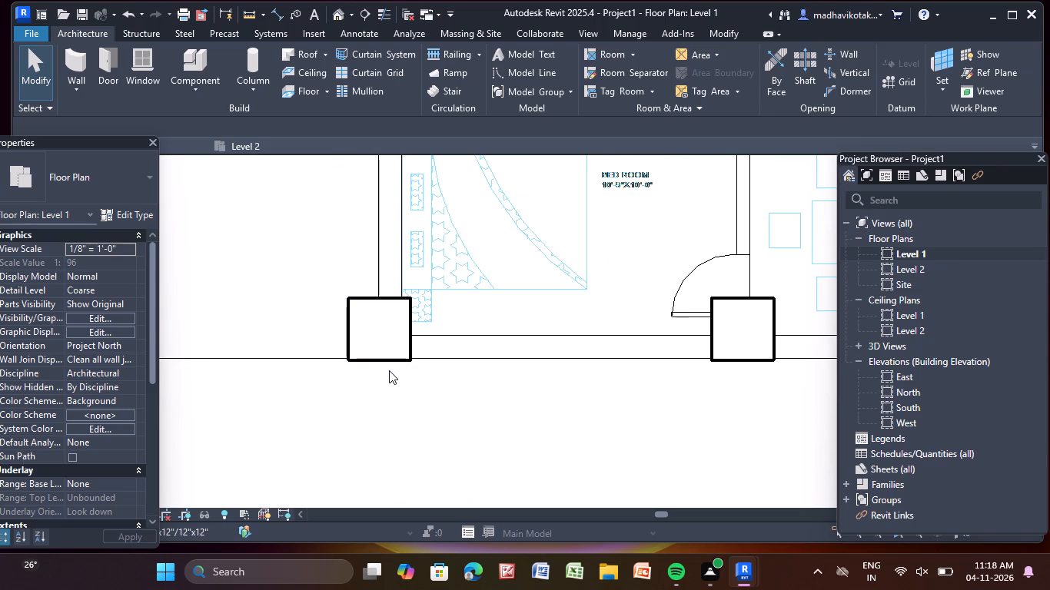
scroll(389, 370, down, 7)
scroll(504, 378, down, 2)
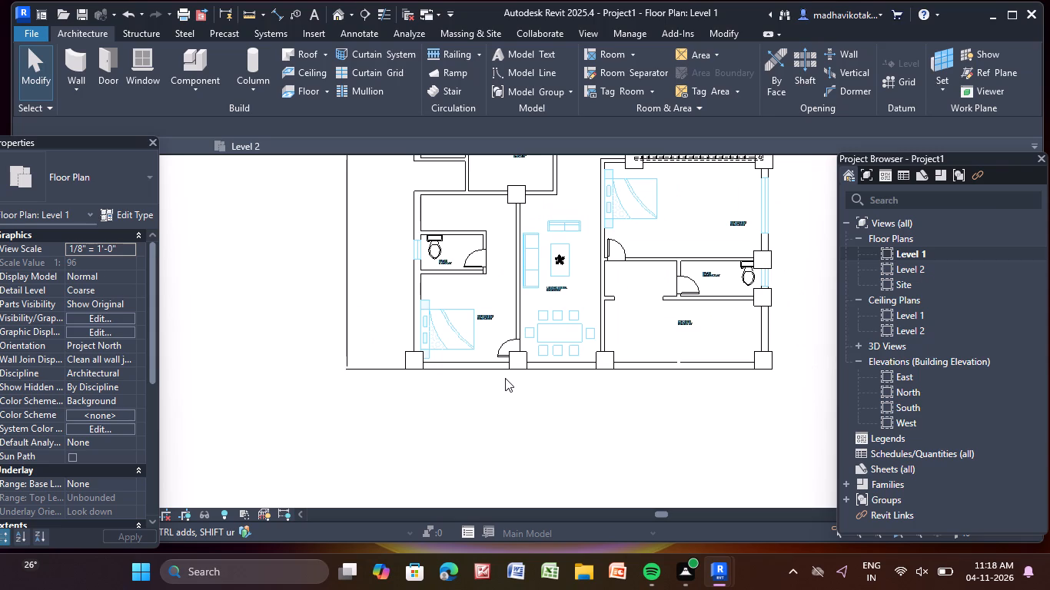
scroll(596, 423, up, 3)
scroll(473, 353, up, 3)
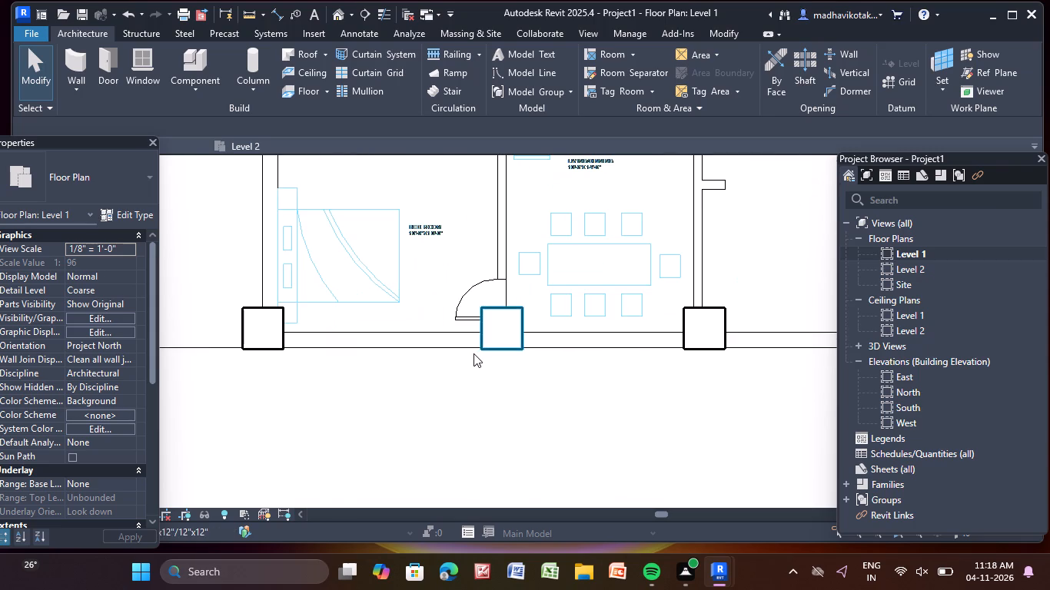
scroll(456, 363, down, 3)
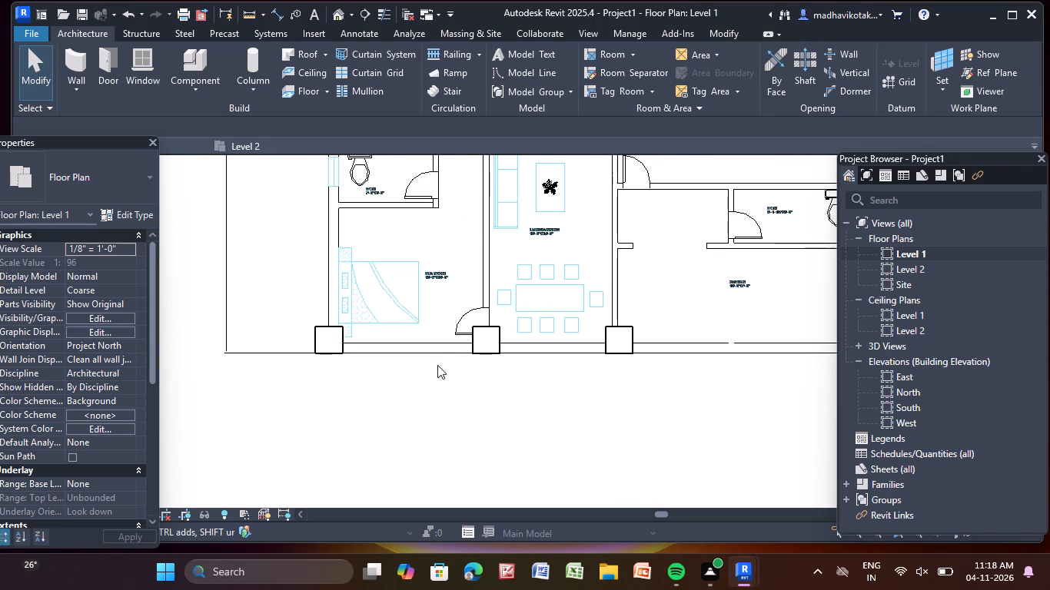
scroll(641, 375, down, 2)
middle_drag(641, 375, 307, 372)
scroll(641, 375, up, 1)
scroll(485, 355, up, 14)
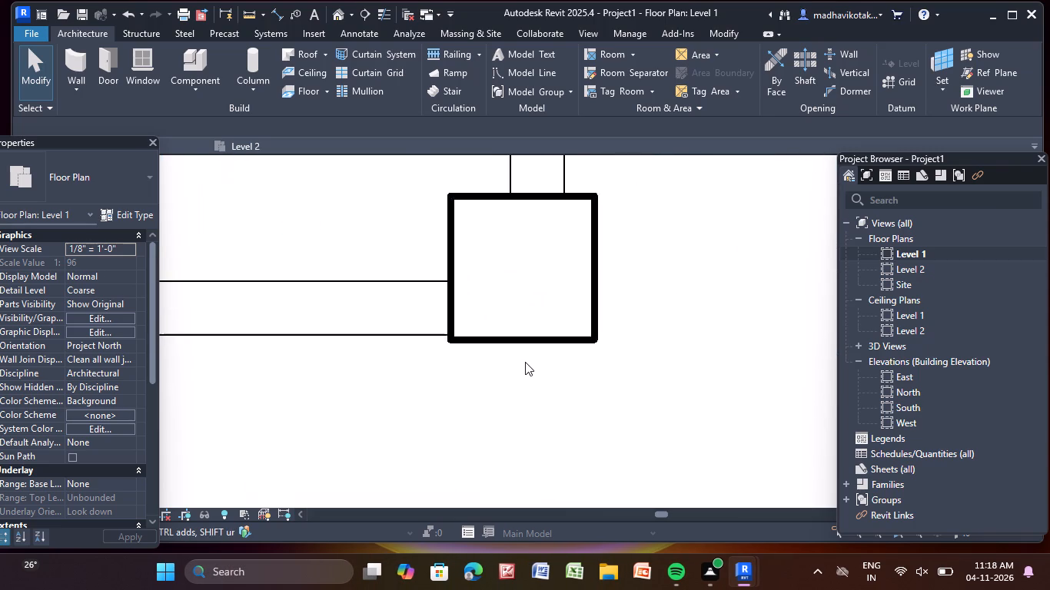
scroll(525, 362, up, 4)
scroll(525, 362, down, 18)
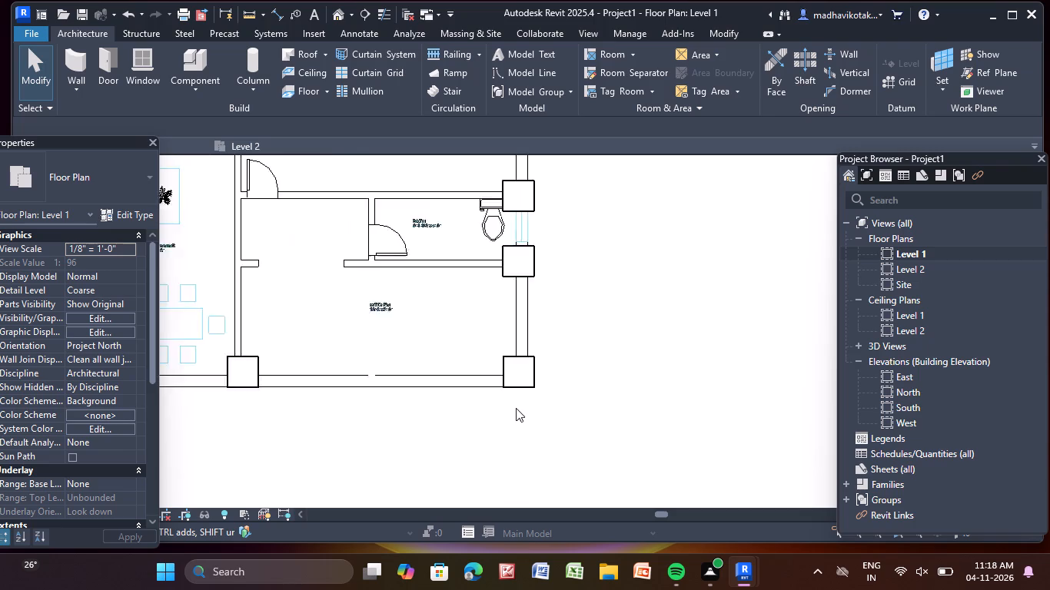
scroll(516, 408, down, 2)
scroll(414, 409, down, 1)
middle_drag(414, 409, 755, 431)
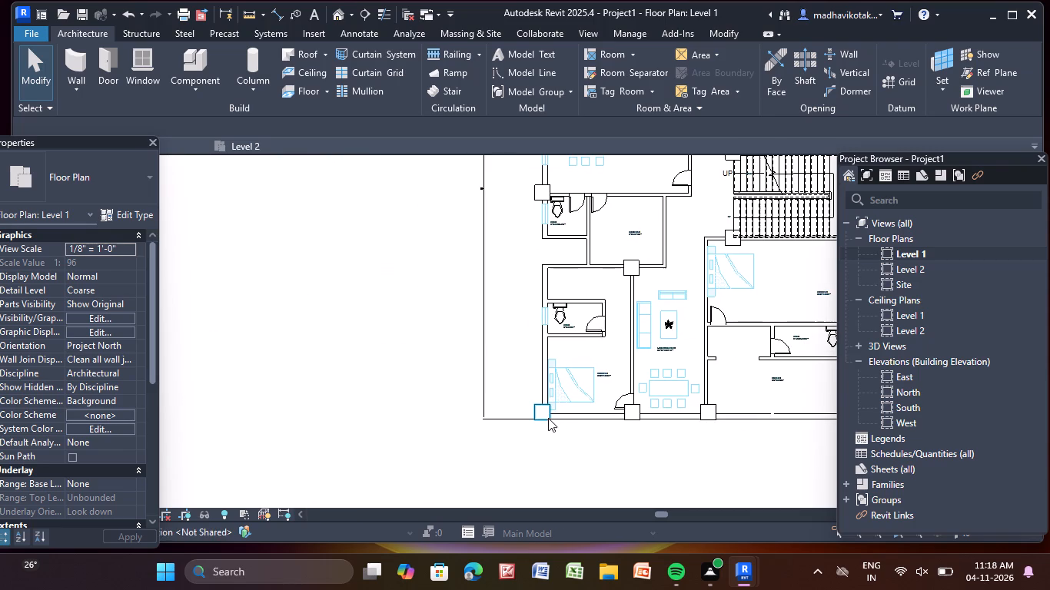
scroll(538, 419, up, 4)
click(538, 419)
scroll(538, 419, up, 5)
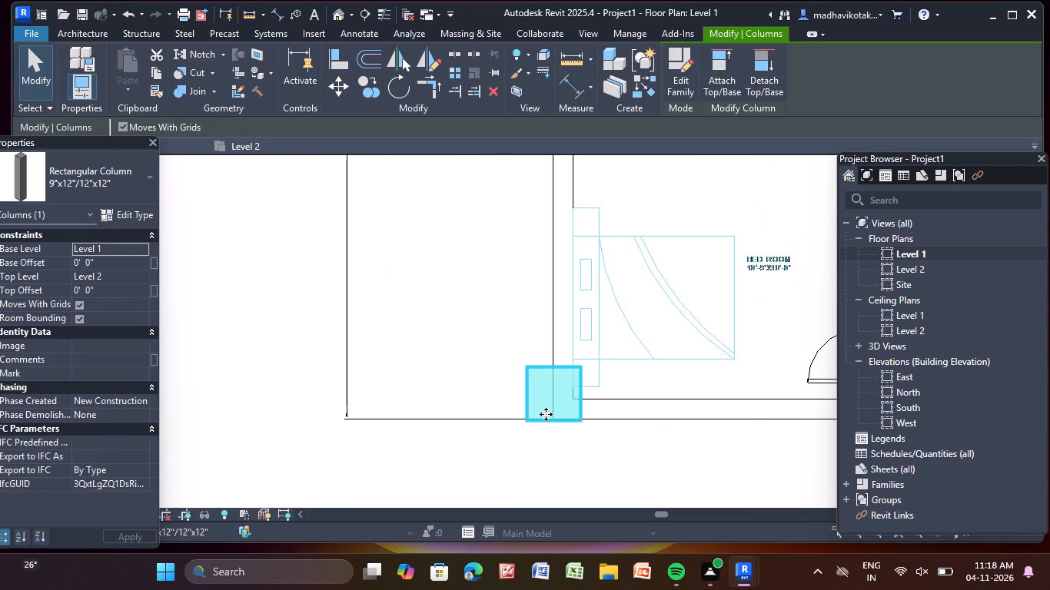
key(Escape)
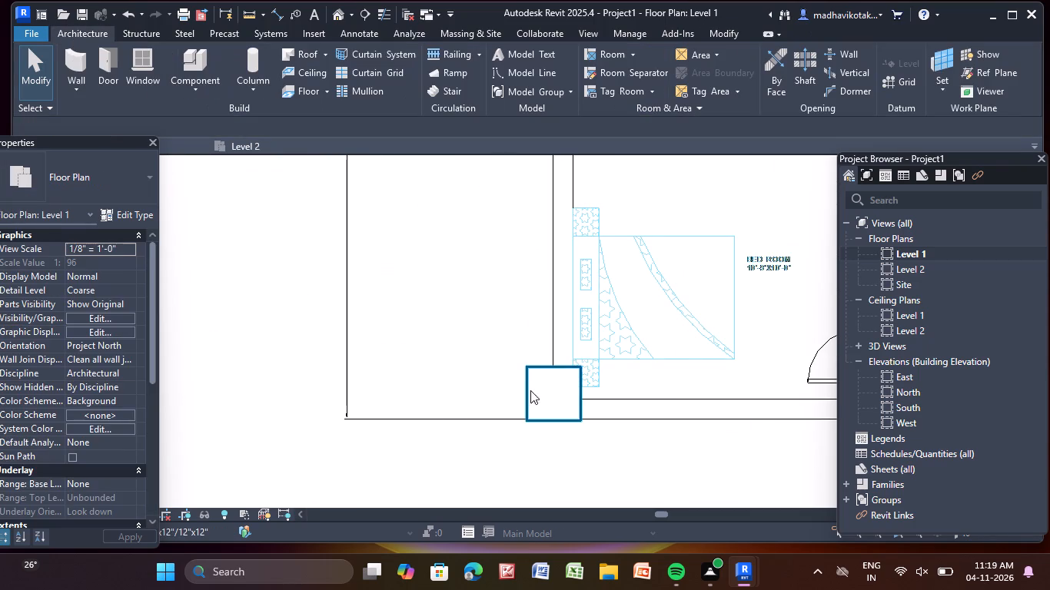
scroll(529, 378, down, 7)
scroll(527, 371, up, 1)
scroll(527, 371, down, 10)
middle_drag(483, 370, 387, 390)
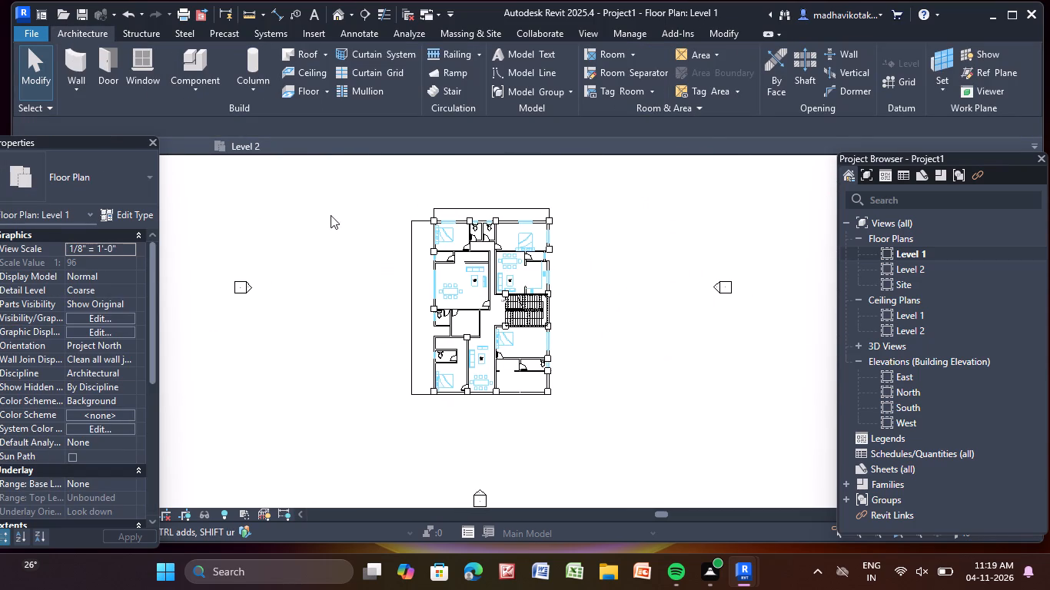
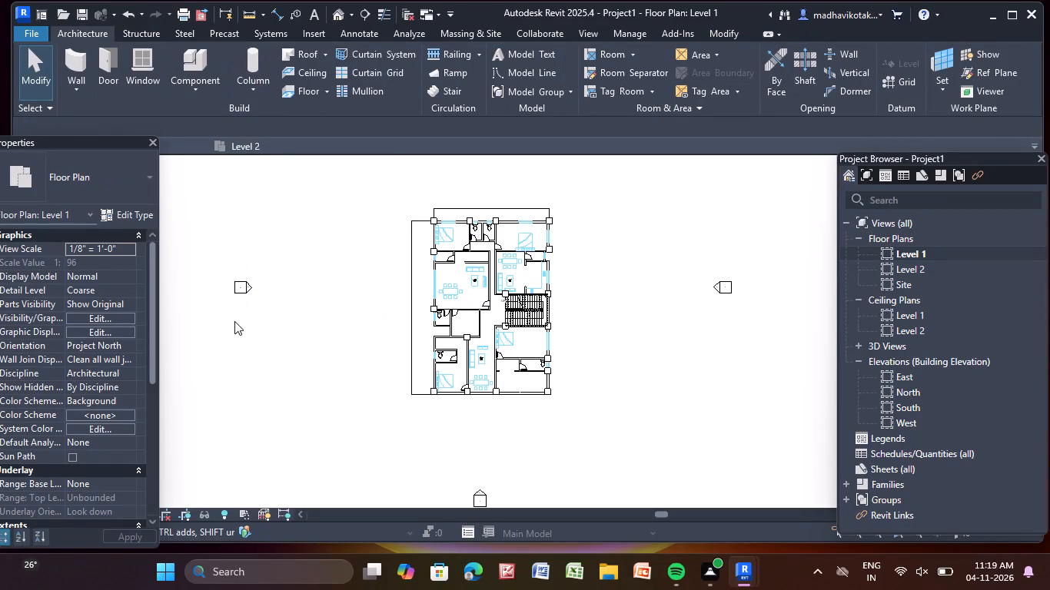
Examine the building elevation marker west of the floor plan up close, then the whole plan with its surrounding elevation markers.
key(Escape)
click(248, 285)
key(Escape)
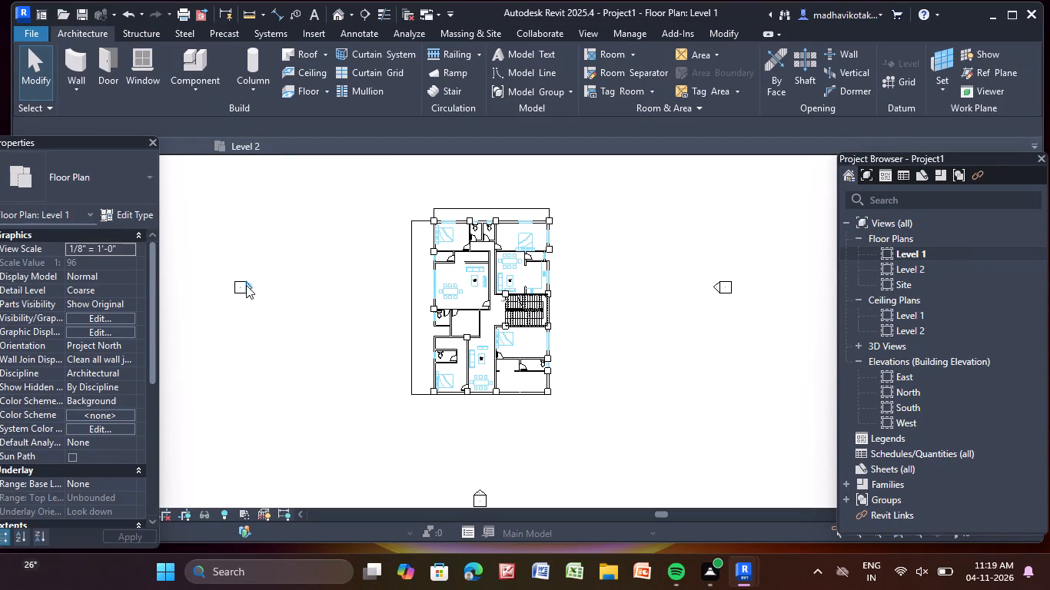
click(238, 288)
scroll(238, 288, up, 3)
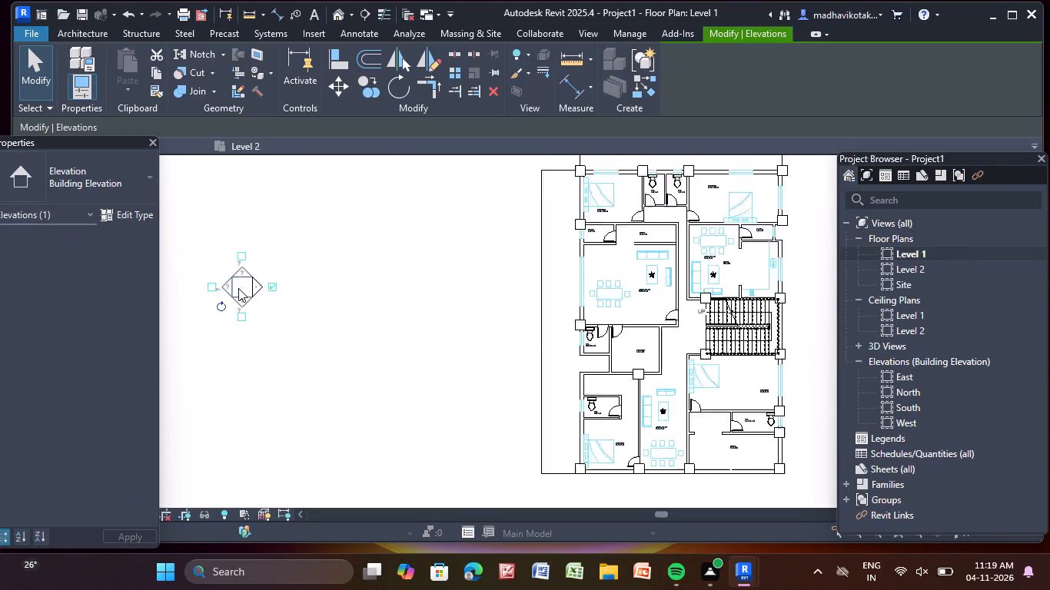
scroll(238, 288, up, 7)
click(238, 288)
key(Escape)
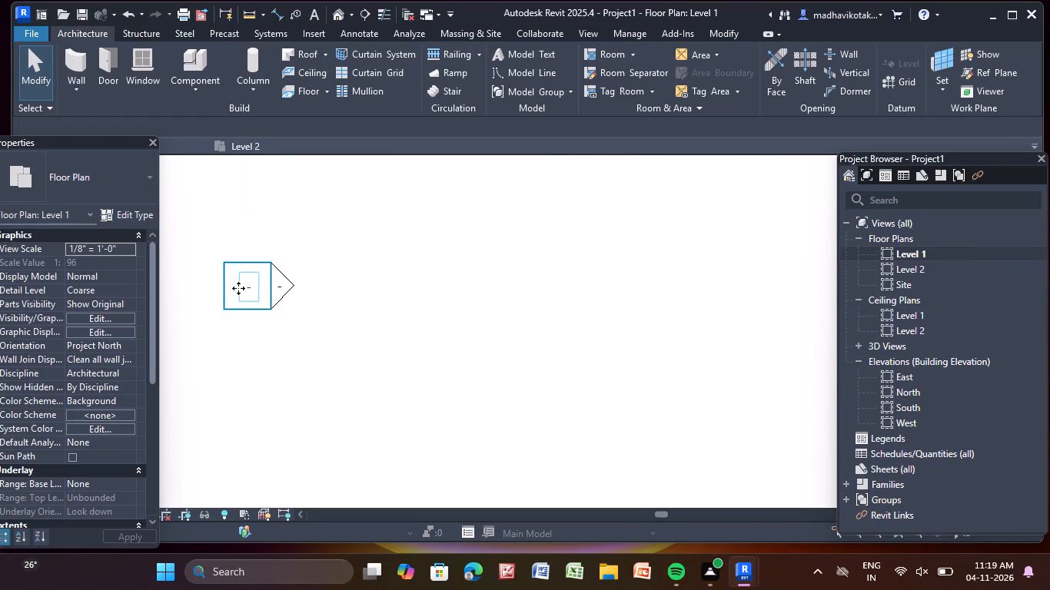
key(Escape)
key(Escape)
key(Escape)
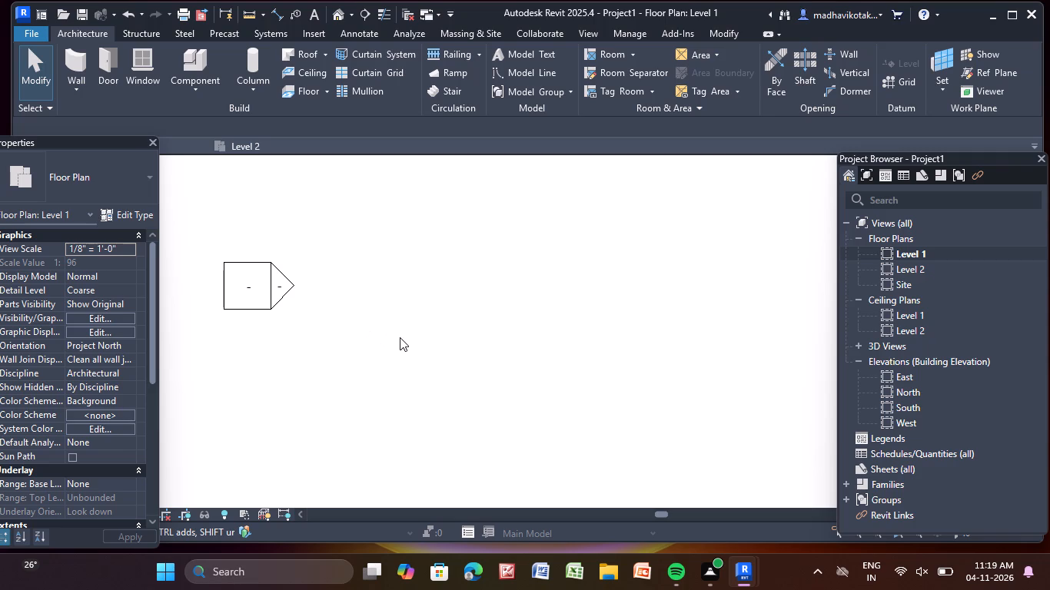
key(Escape)
scroll(400, 337, down, 14)
scroll(642, 332, up, 5)
scroll(646, 332, down, 3)
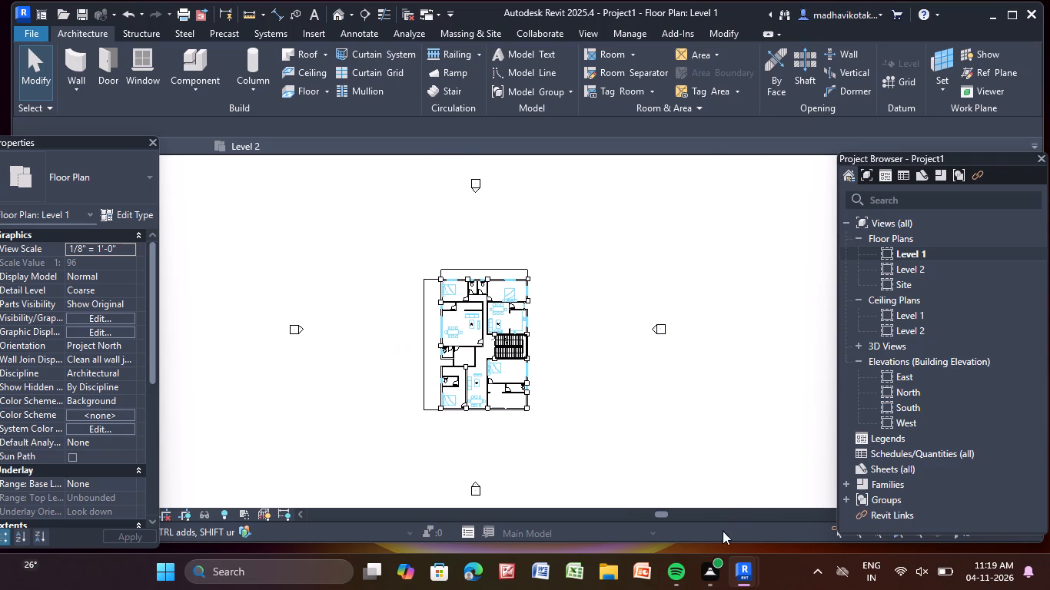
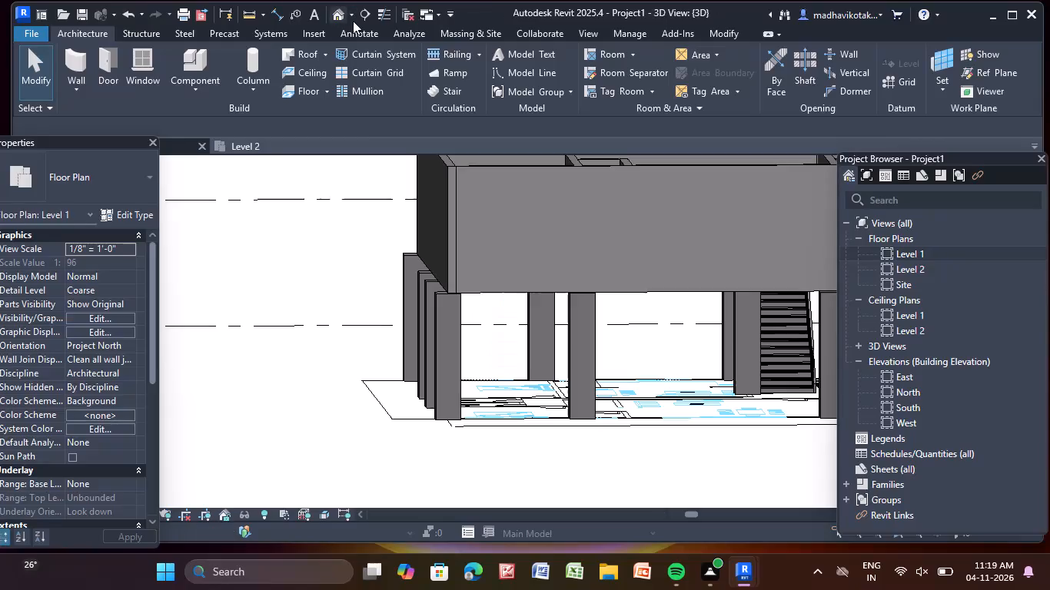
Open the Level 2 floor plan.
double_click(929, 268)
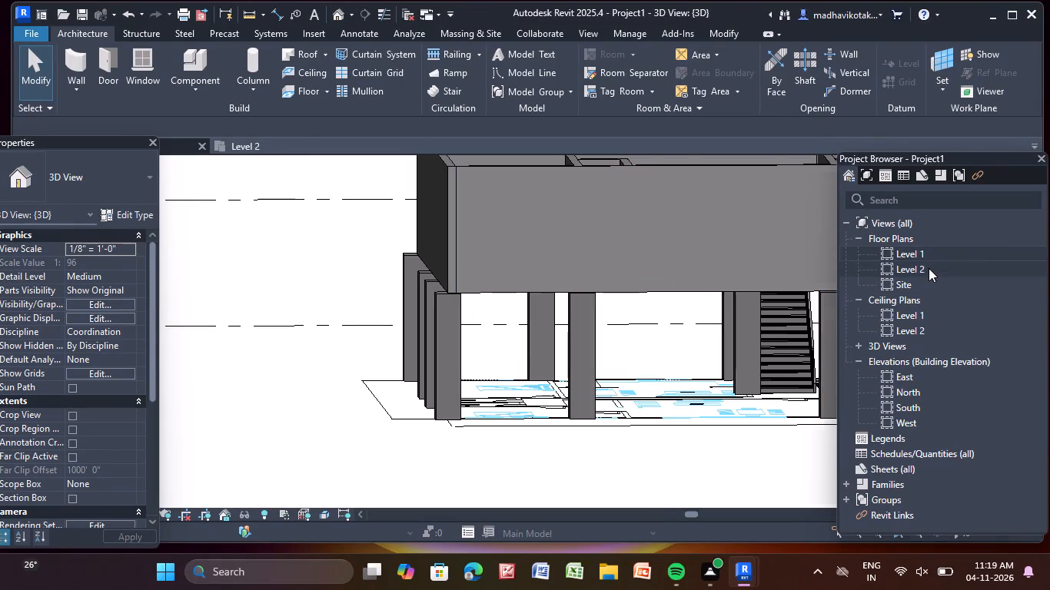
scroll(583, 273, down, 6)
scroll(490, 277, up, 3)
scroll(384, 247, up, 1)
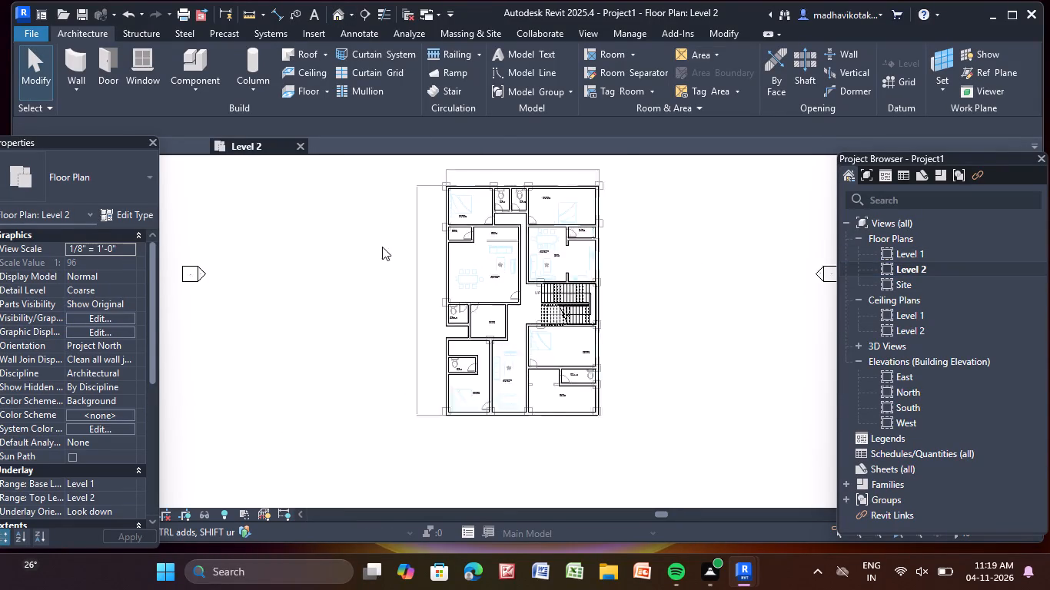
scroll(382, 247, up, 1)
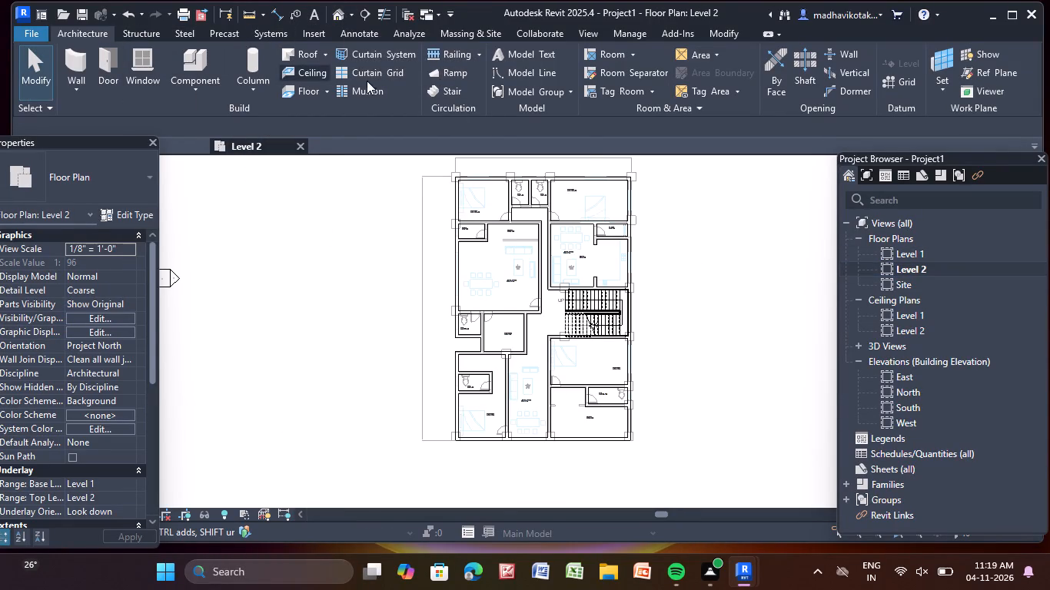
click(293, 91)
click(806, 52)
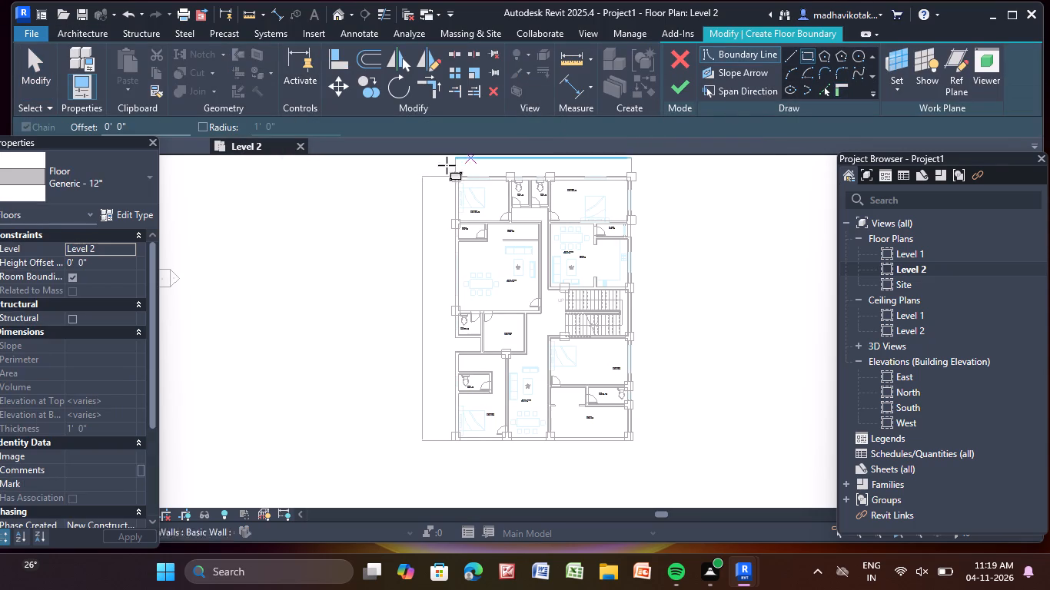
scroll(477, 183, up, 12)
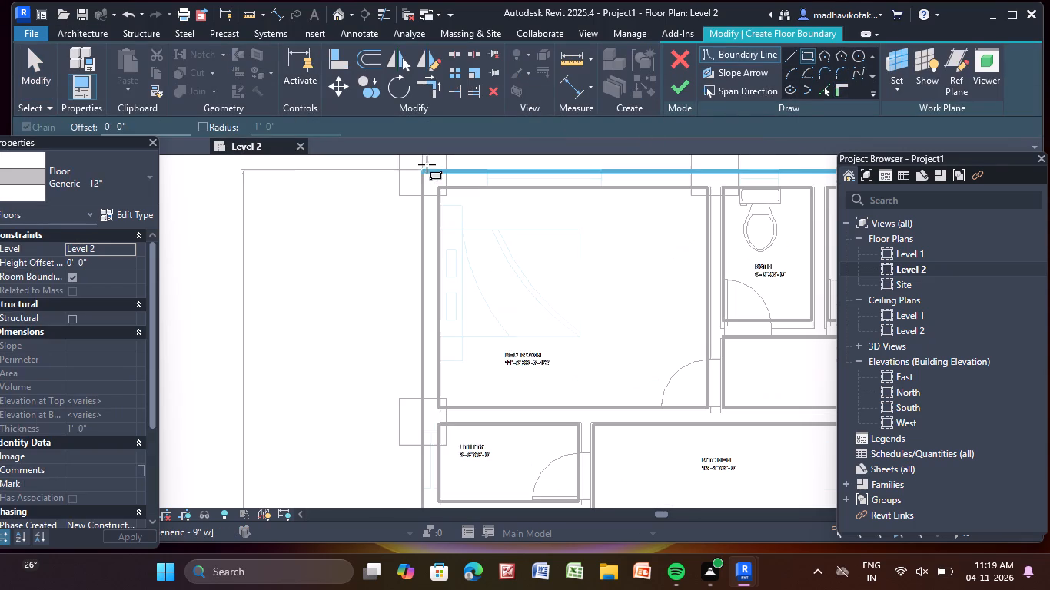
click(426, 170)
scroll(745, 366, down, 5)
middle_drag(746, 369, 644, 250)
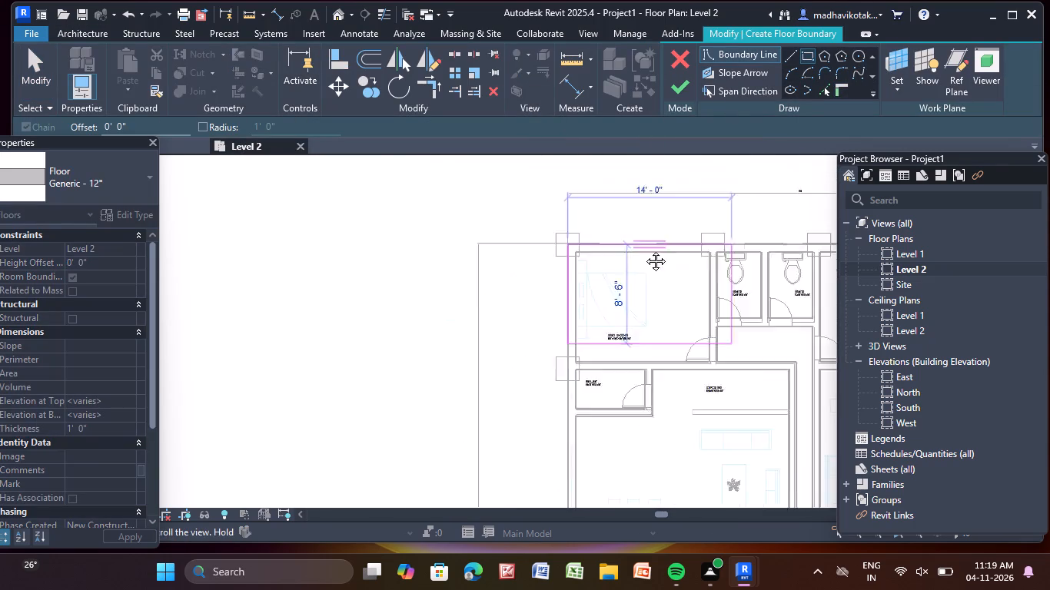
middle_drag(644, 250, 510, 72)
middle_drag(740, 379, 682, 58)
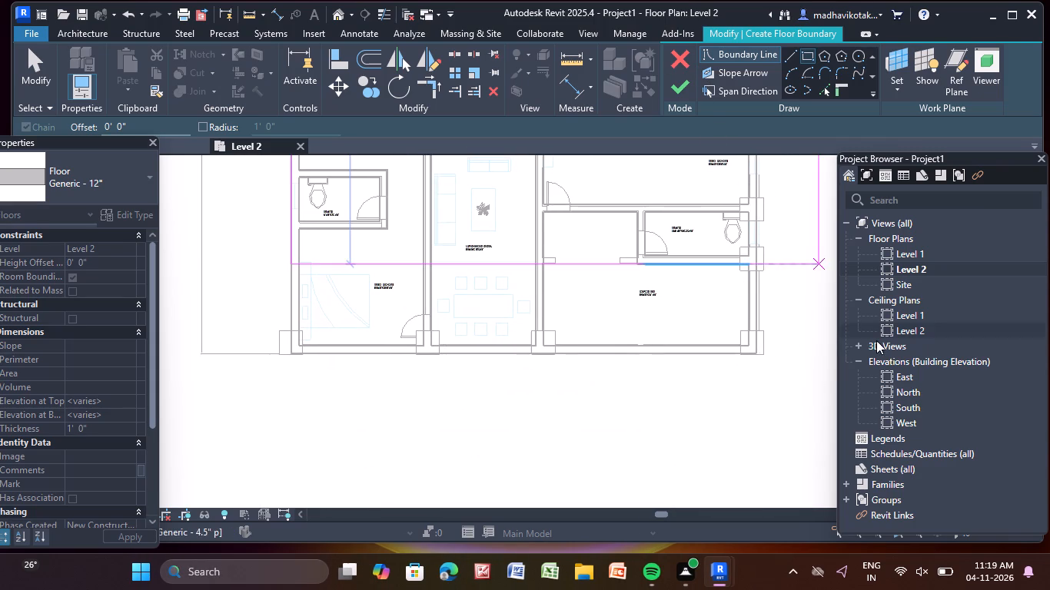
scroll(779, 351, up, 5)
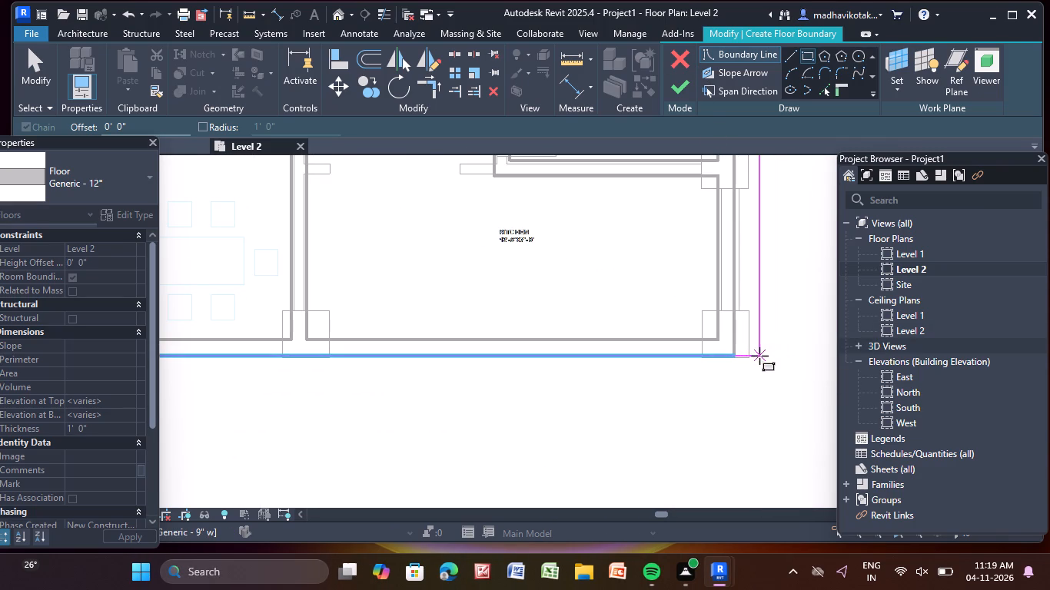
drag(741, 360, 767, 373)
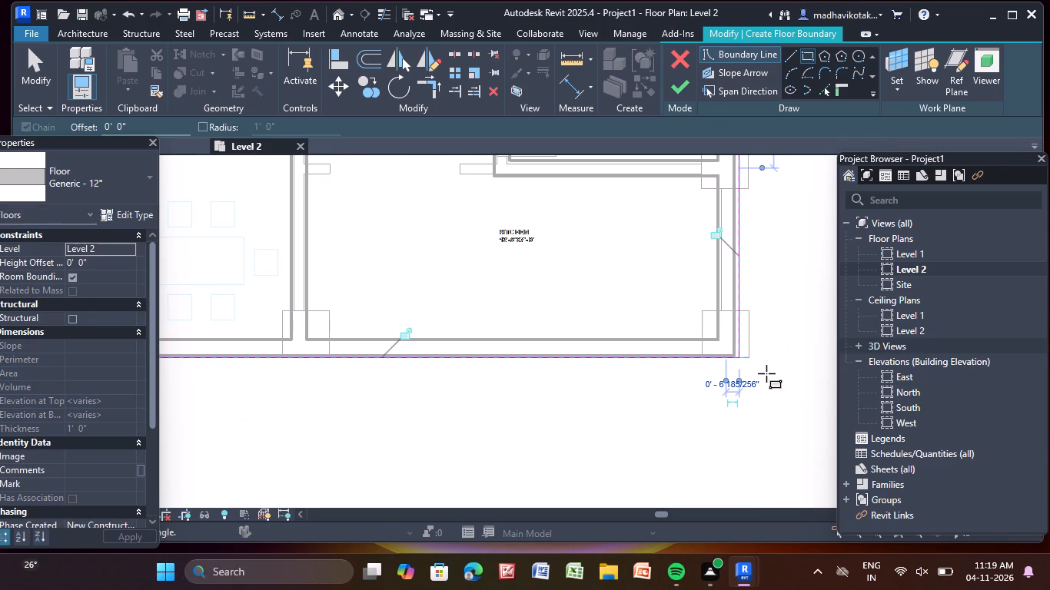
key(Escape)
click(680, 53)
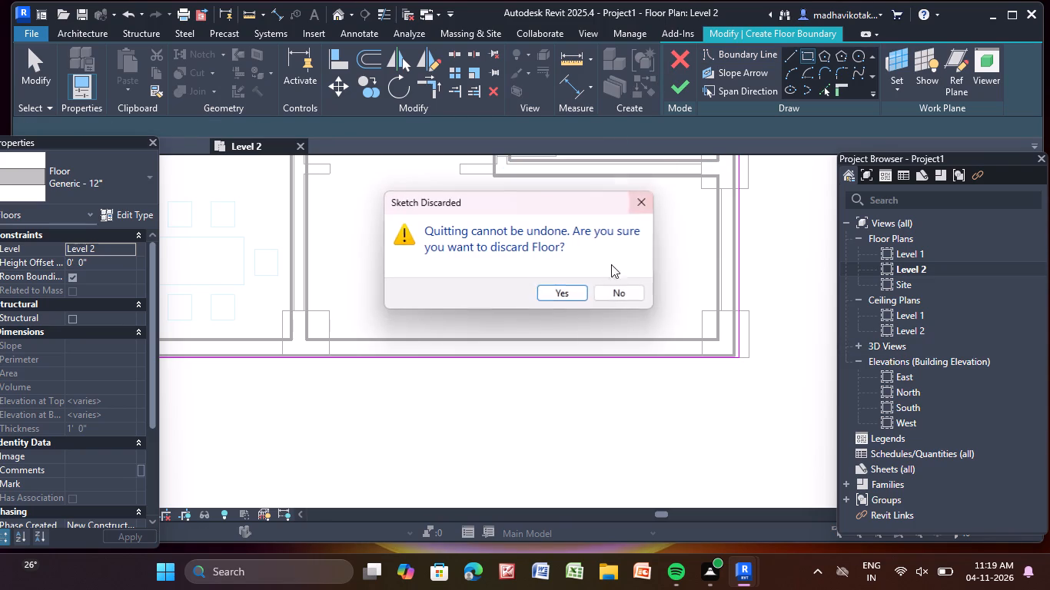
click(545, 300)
Create a Generic - 12" floor on Level 2 with a rectangular boundary spanning the building's outer wall corners, northwest to southeast.
scroll(497, 356, down, 2)
scroll(420, 281, up, 3)
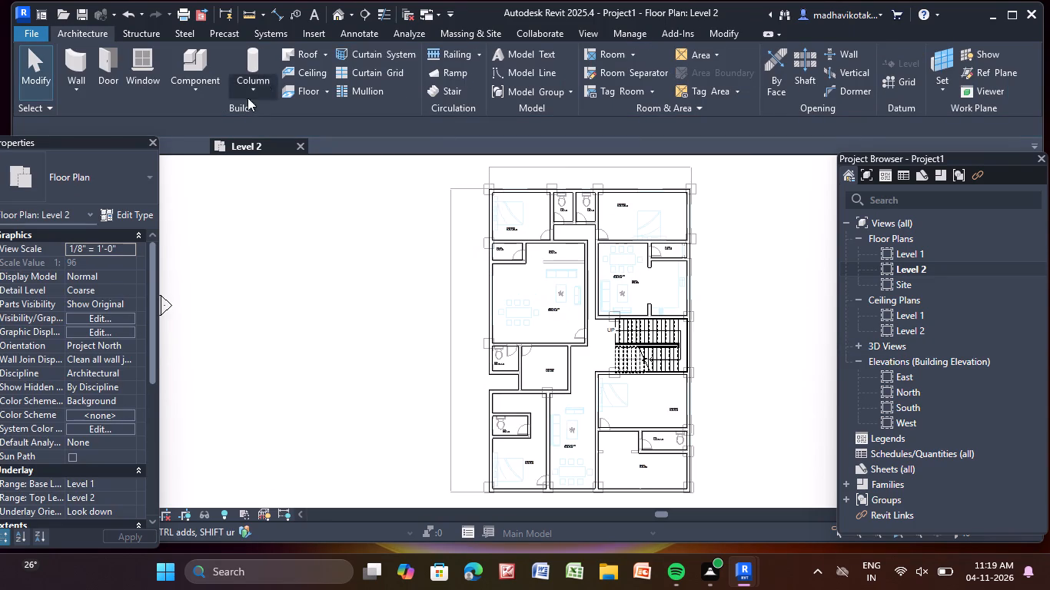
click(300, 88)
scroll(498, 184, up, 5)
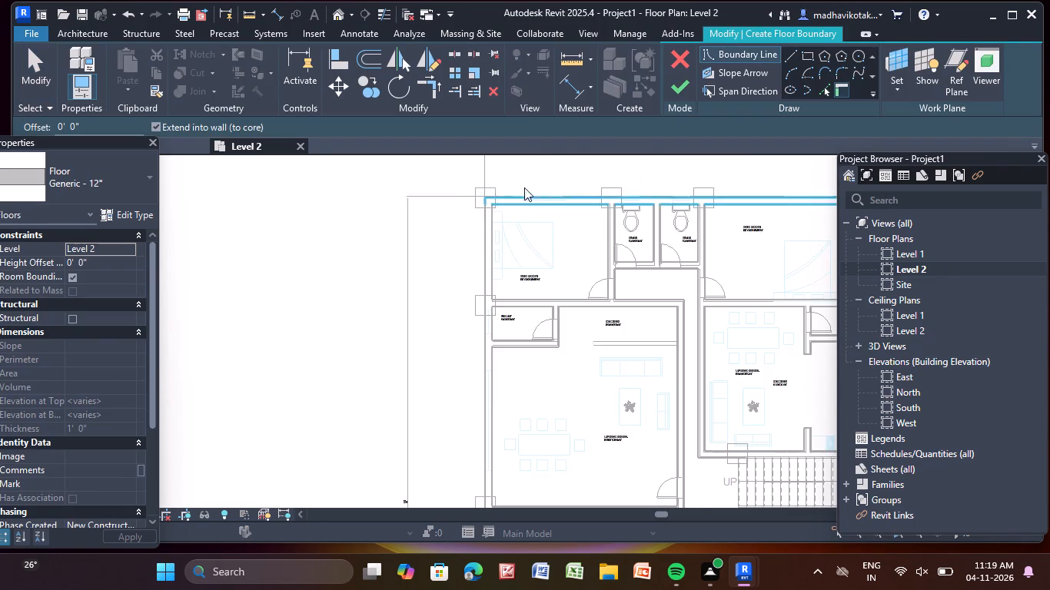
scroll(524, 187, up, 1)
click(806, 53)
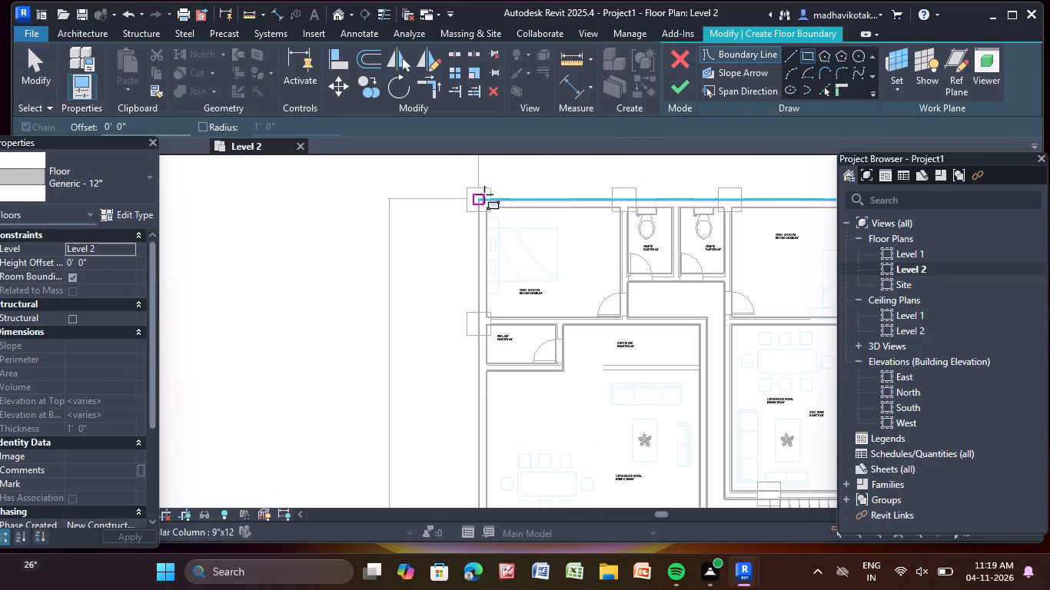
scroll(484, 197, up, 5)
click(473, 199)
scroll(659, 439, down, 5)
middle_drag(655, 437, 361, 117)
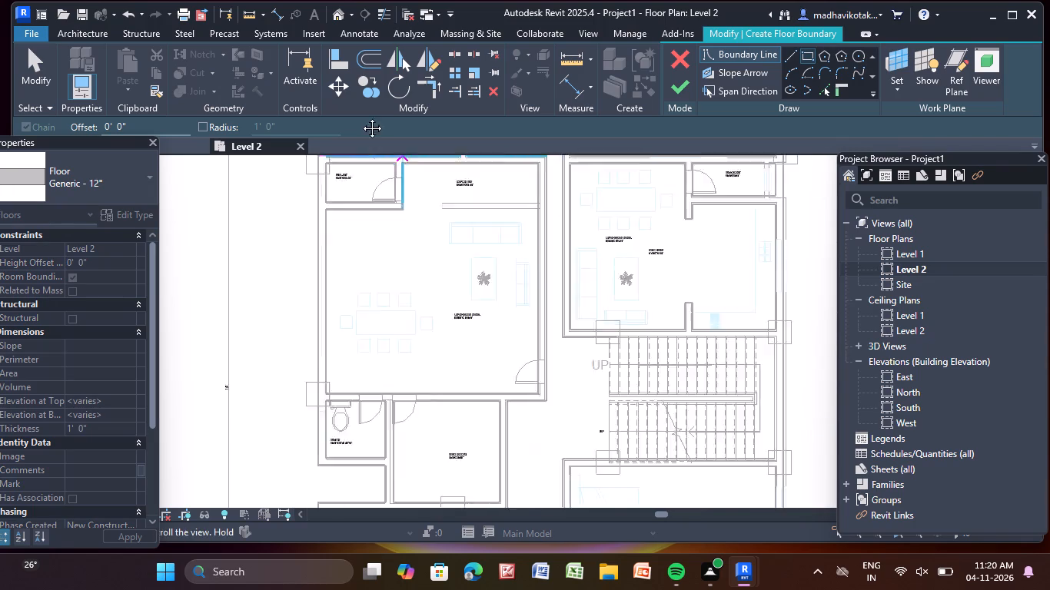
middle_drag(361, 117, 357, 111)
middle_drag(590, 442, 525, 132)
scroll(664, 386, up, 6)
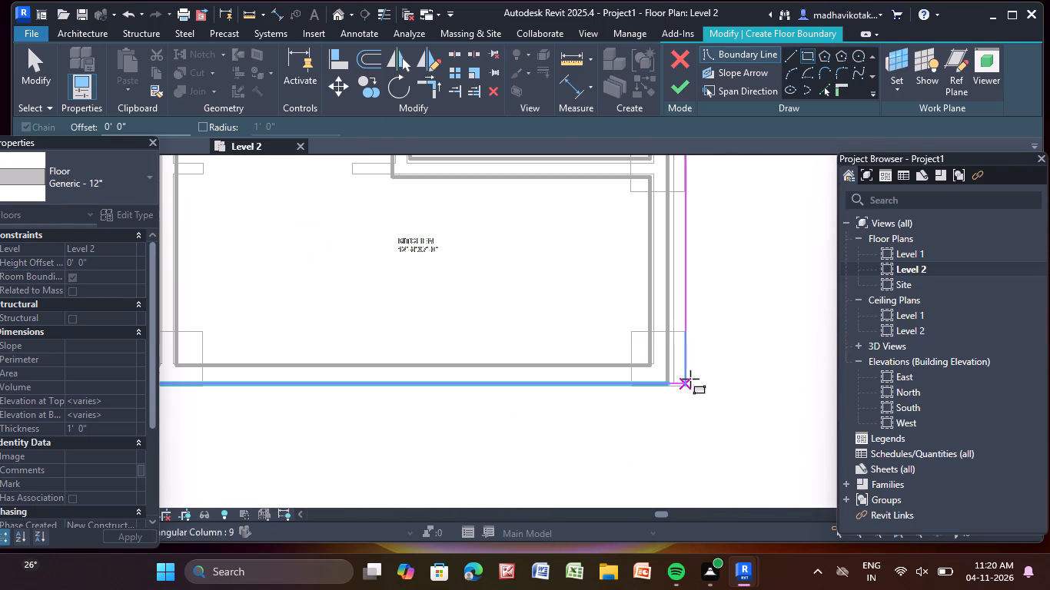
scroll(671, 379, up, 4)
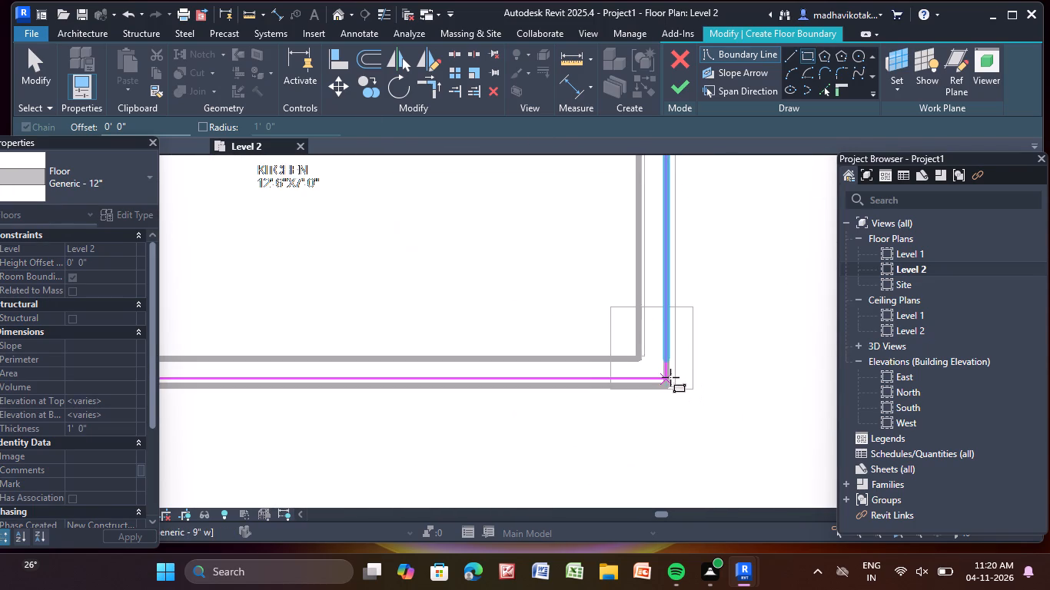
click(664, 388)
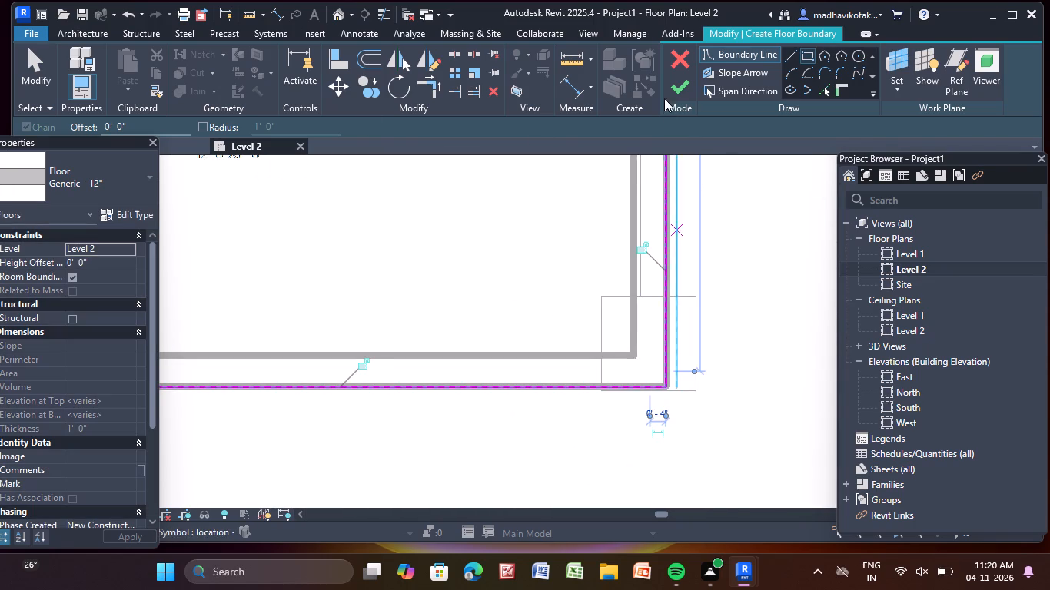
click(682, 89)
key(Escape)
In the 3D view, set the Structure layer thickness of the Level 2 slab's Generic - 12" floor type to 6".
scroll(720, 262, down, 4)
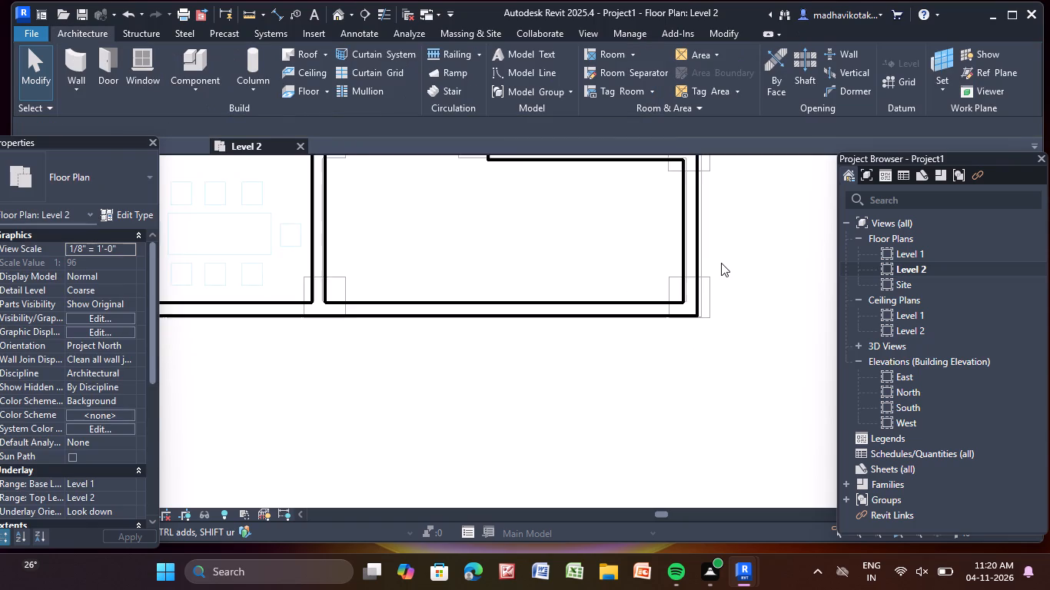
scroll(721, 263, down, 9)
scroll(555, 224, down, 6)
middle_click(555, 224)
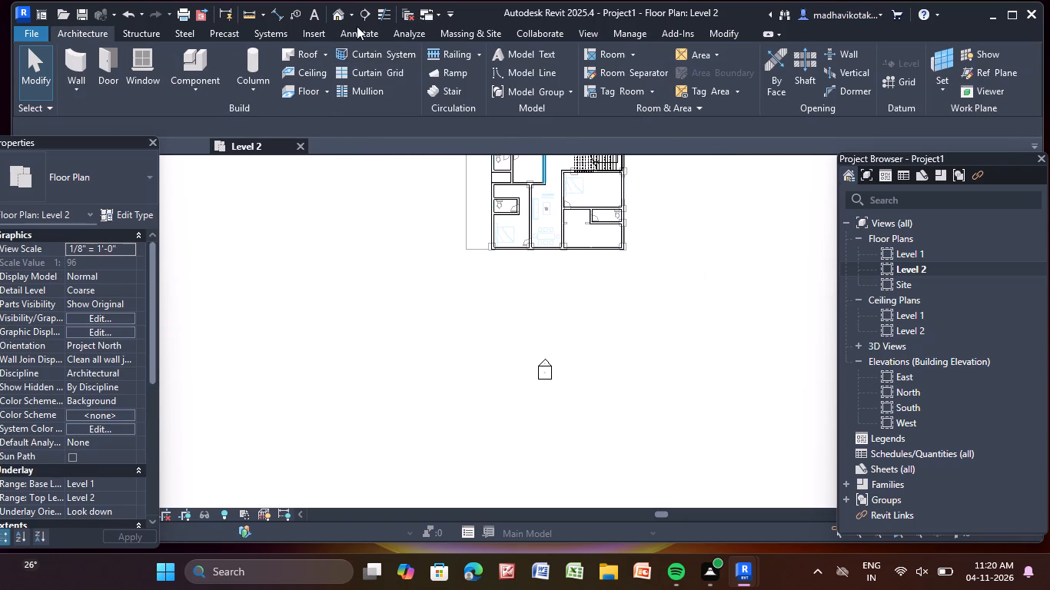
click(336, 13)
scroll(497, 0, down, 1)
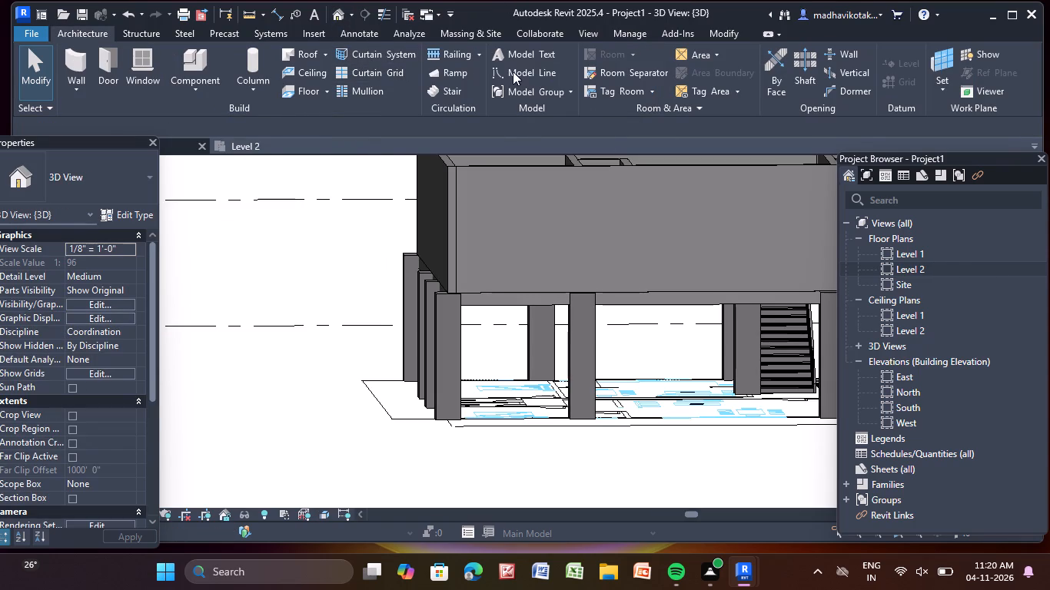
scroll(513, 71, down, 1)
middle_drag(544, 234, 546, 347)
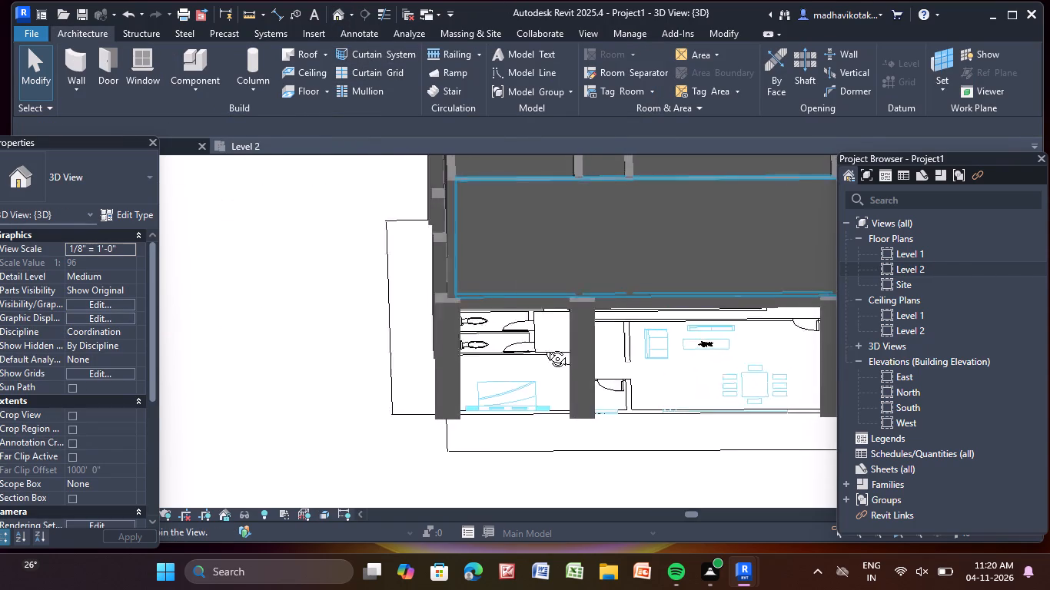
middle_drag(546, 347, 708, 360)
scroll(398, 227, down, 4)
middle_drag(368, 173, 350, 231)
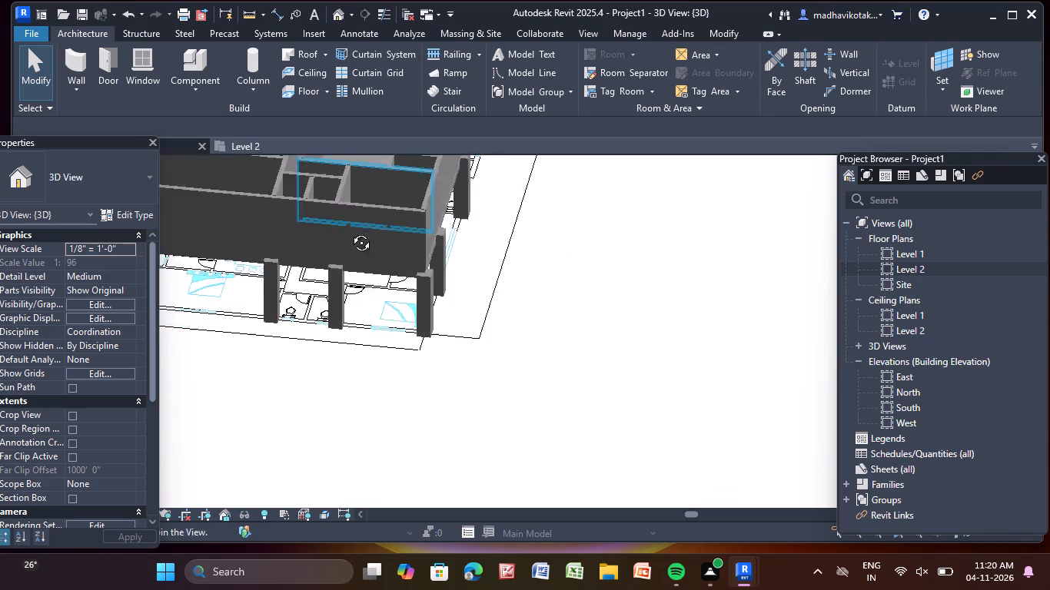
middle_drag(350, 231, 318, 343)
scroll(399, 231, up, 14)
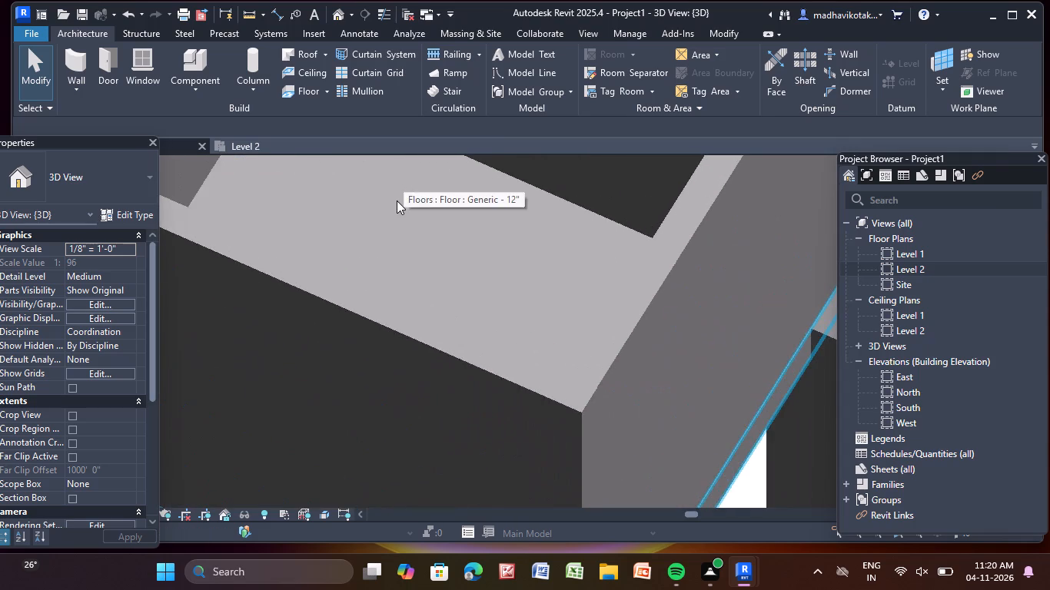
click(396, 208)
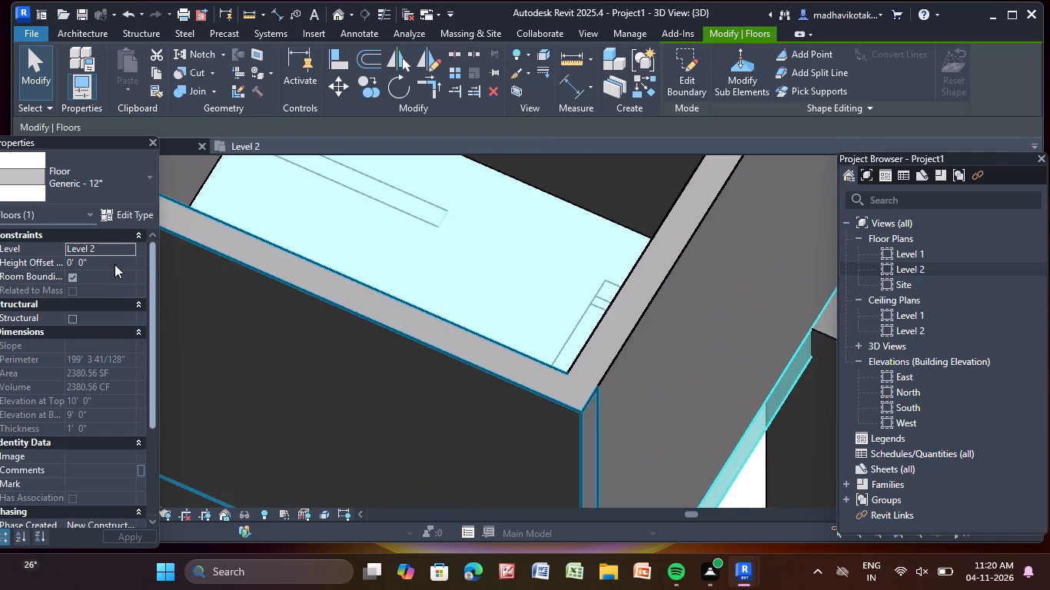
click(119, 217)
click(593, 174)
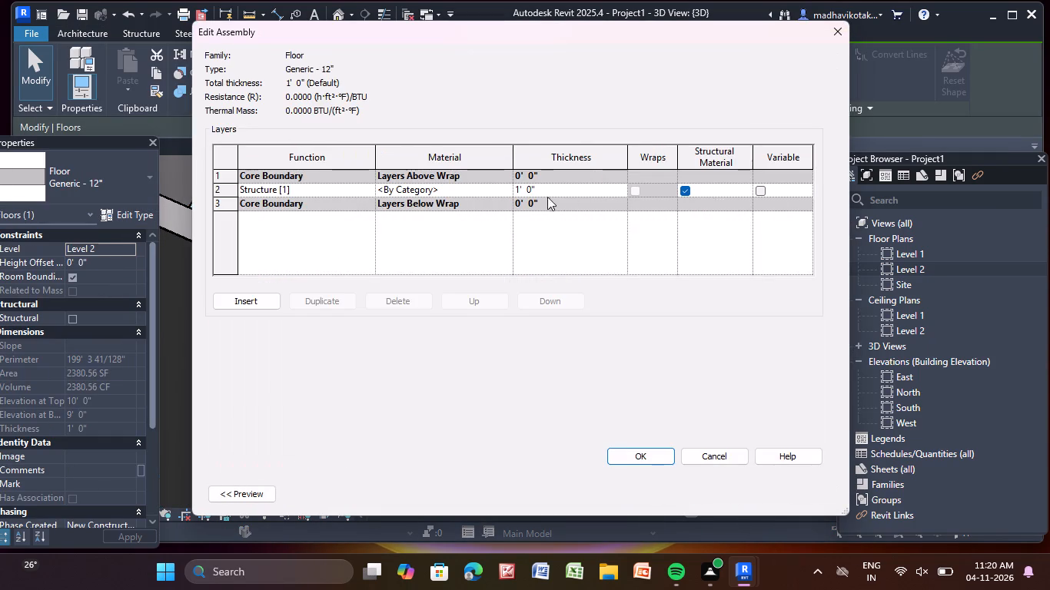
click(549, 192)
key(BackSpace)
text(6")
key(Return)
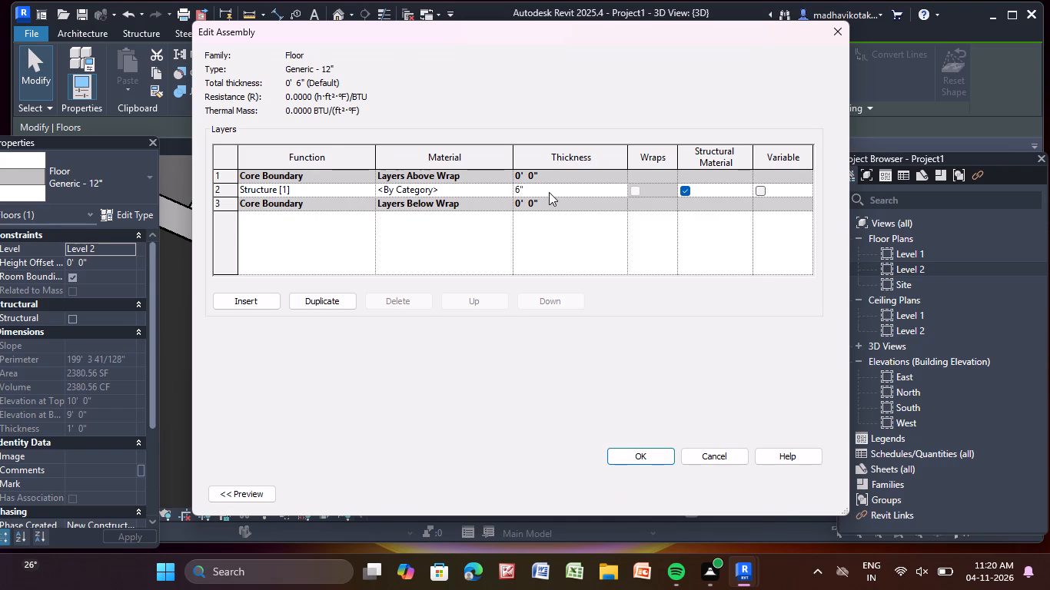
click(643, 452)
click(804, 496)
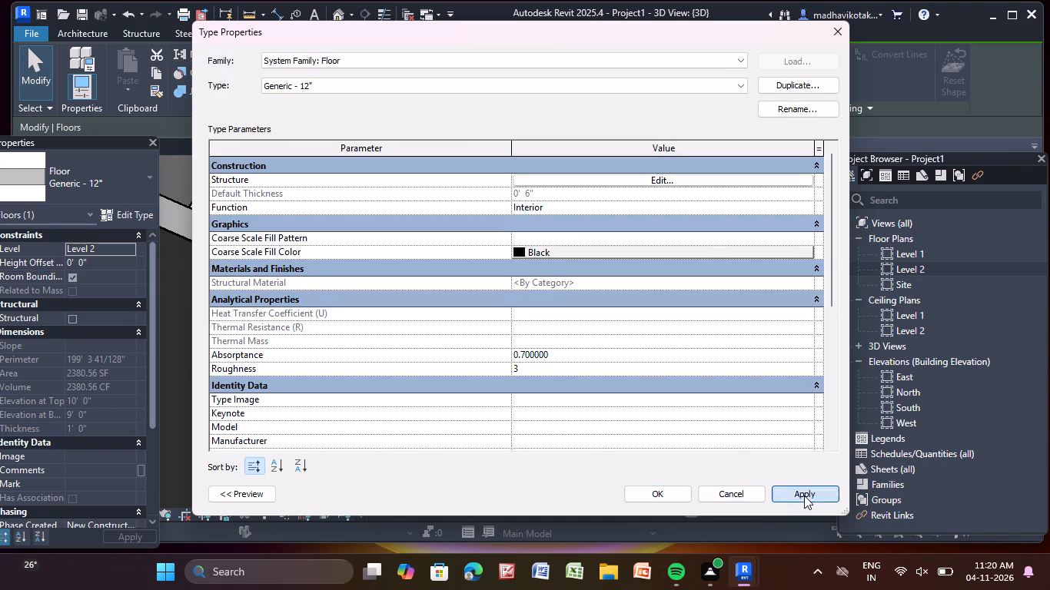
click(662, 495)
key(Escape)
Examine the Level 2 slab and walls from several angles in the 3D view.
scroll(663, 485, down, 6)
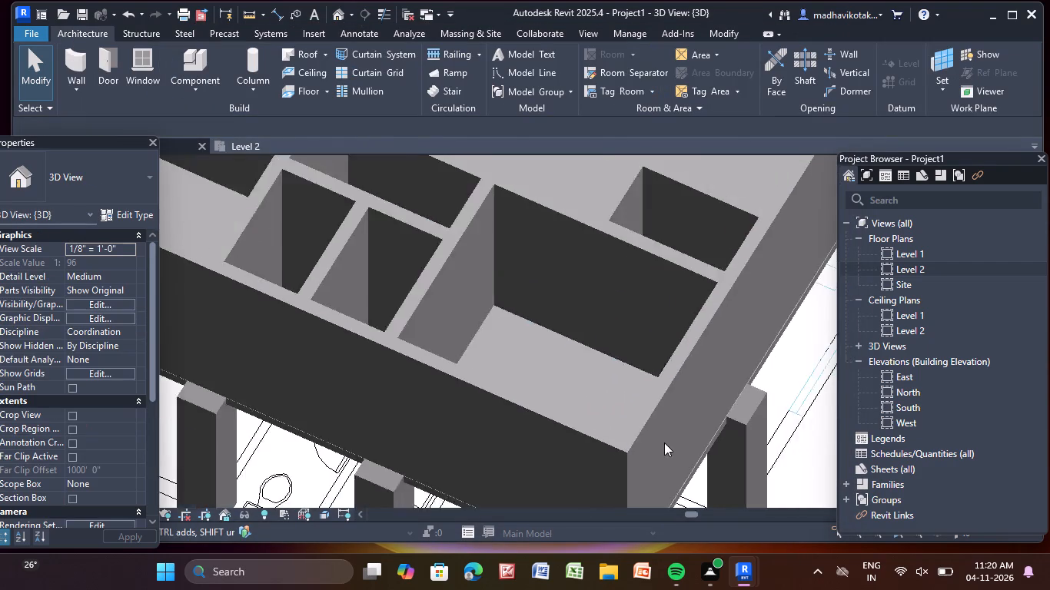
scroll(670, 430, up, 1)
scroll(670, 430, down, 8)
middle_drag(712, 462, 601, 372)
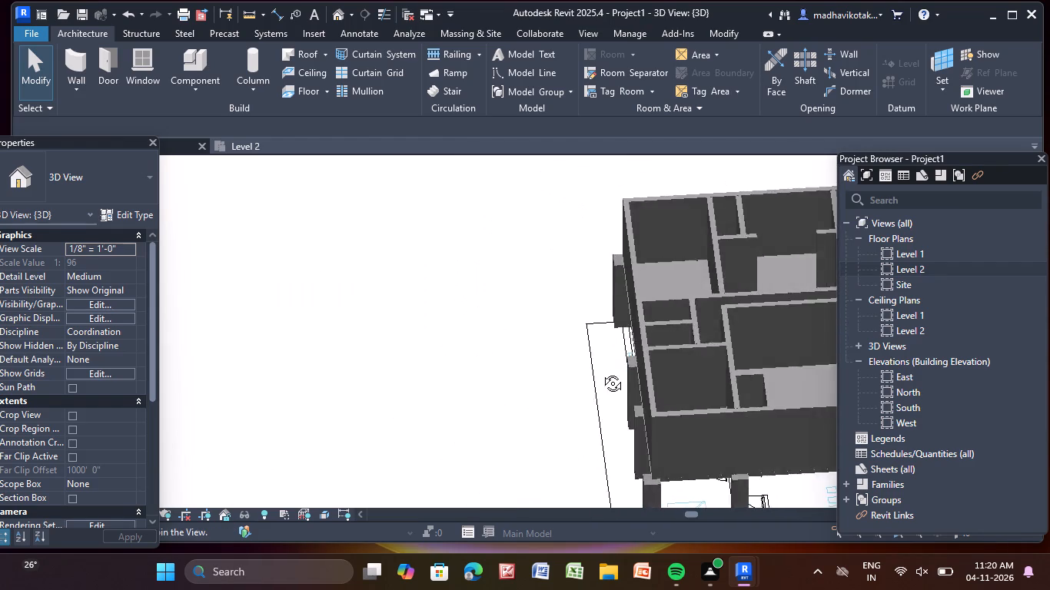
middle_drag(601, 372, 620, 317)
scroll(623, 312, down, 8)
shift+middle_drag(603, 399, 573, 373)
scroll(760, 366, up, 3)
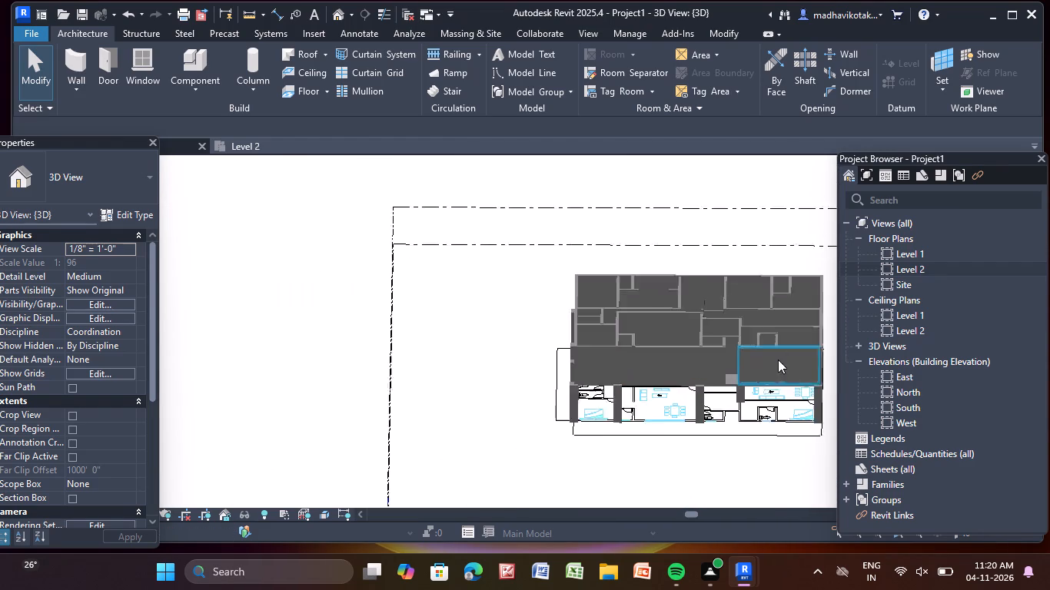
scroll(778, 360, up, 1)
Review the Level 2 and Level 1 floor plans, and return to the 3D view.
double_click(919, 267)
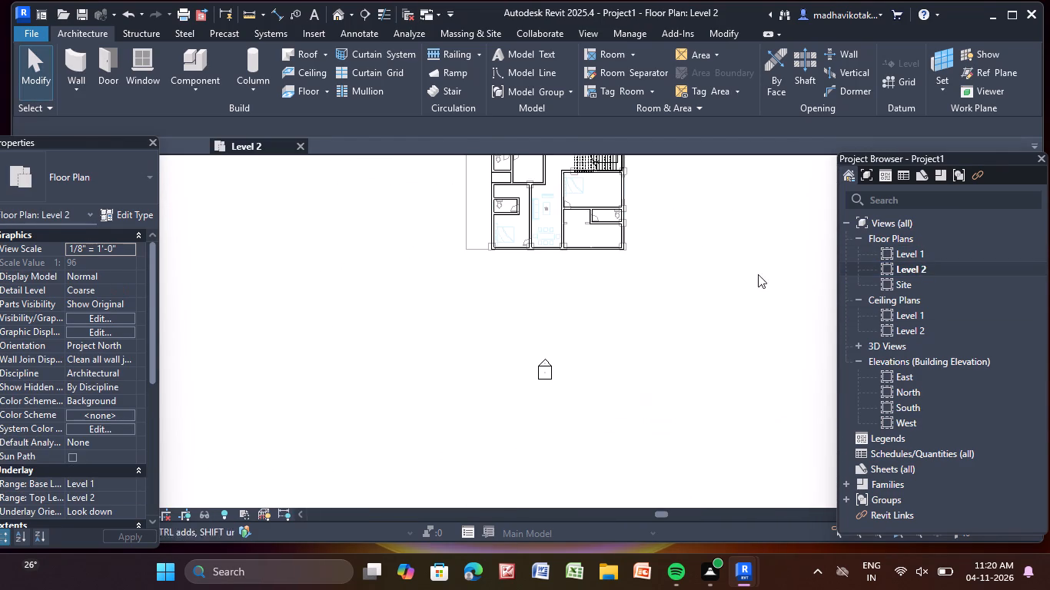
middle_drag(513, 244, 455, 365)
scroll(990, 208, up, 4)
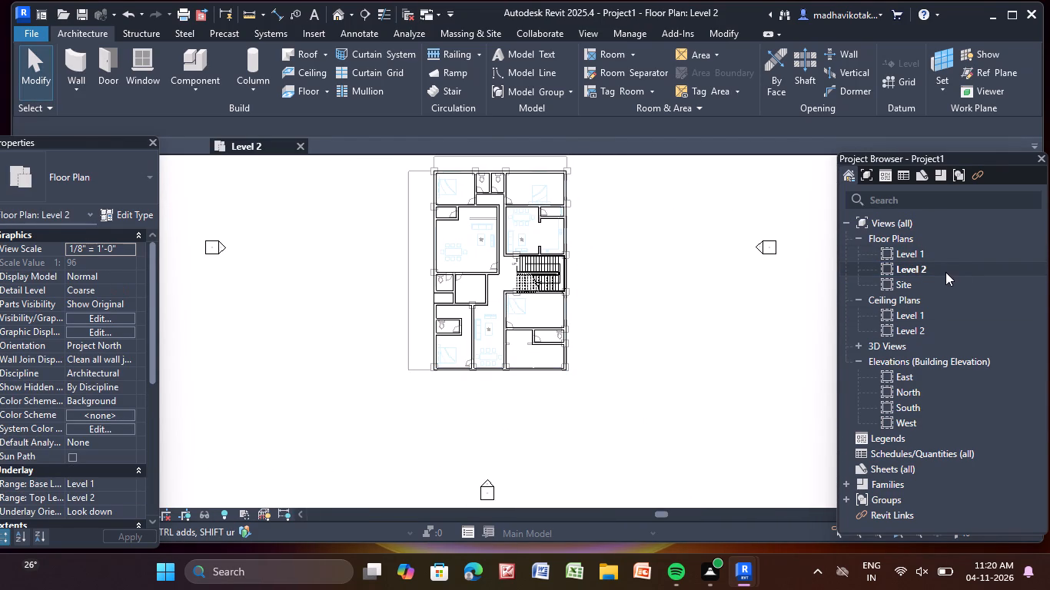
double_click(939, 269)
double_click(902, 252)
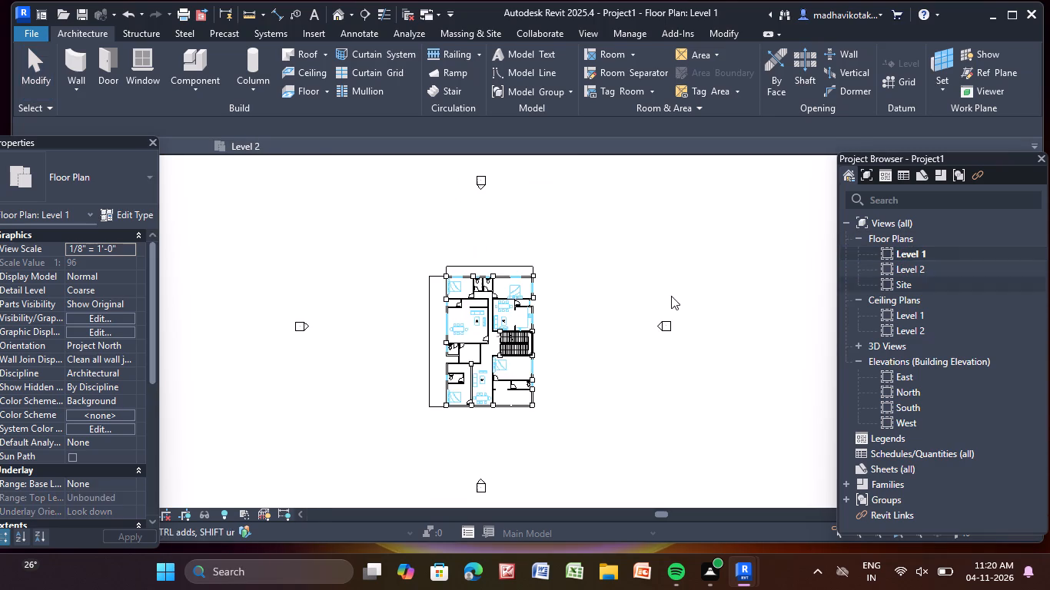
scroll(498, 366, up, 4)
click(337, 6)
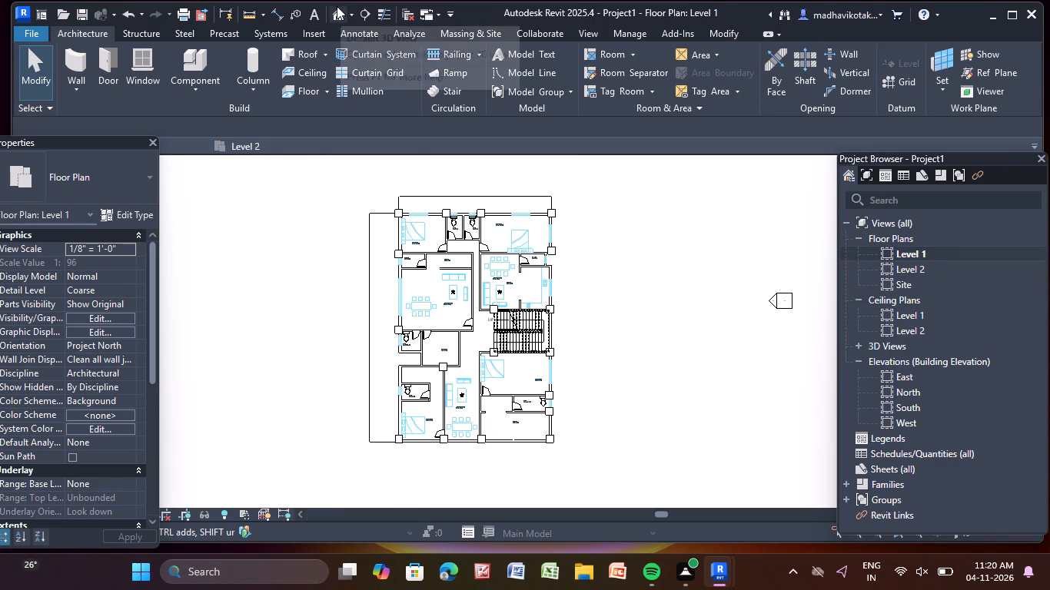
In the 3D view, set the Top Offset of the Level 1 to Level 2 stair to -1' 0".
shift+middle_drag(670, 264, 699, 347)
middle_click(700, 348)
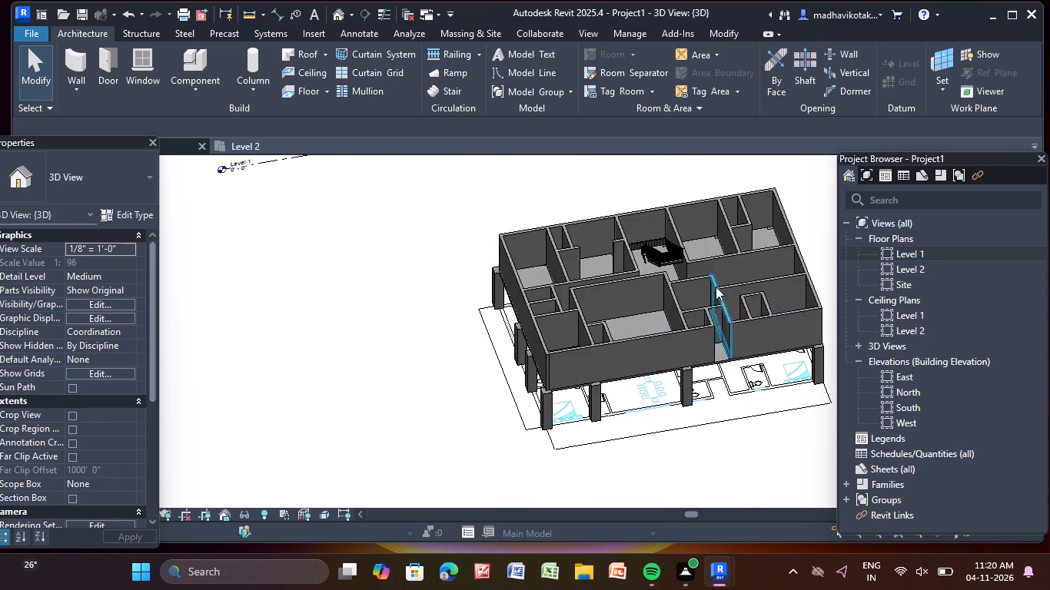
scroll(714, 285, up, 10)
shift+middle_drag(620, 276, 566, 264)
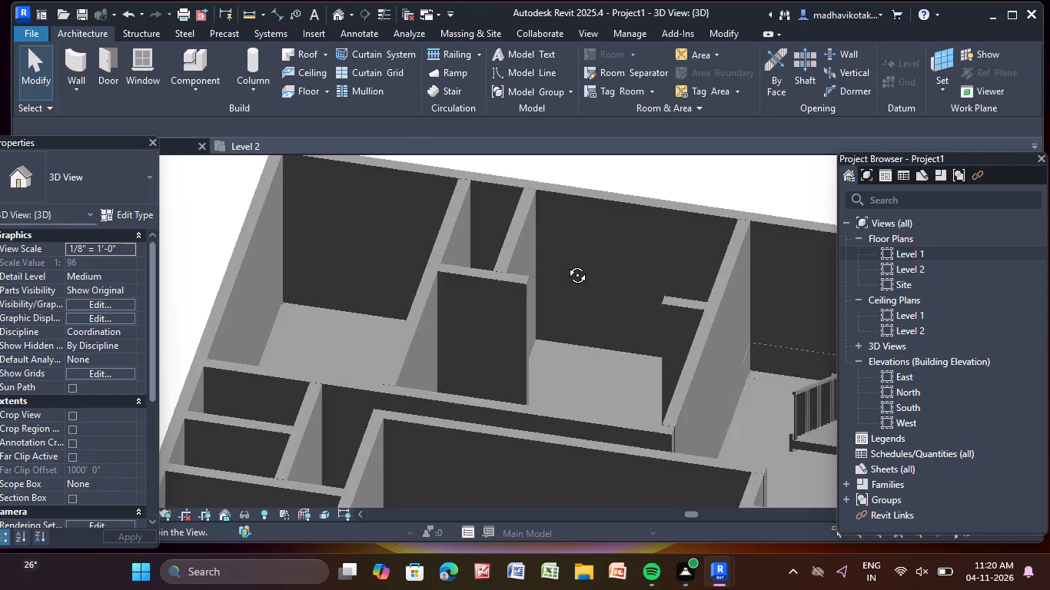
shift+middle_drag(566, 264, 563, 263)
scroll(603, 278, down, 5)
middle_drag(601, 279, 421, 234)
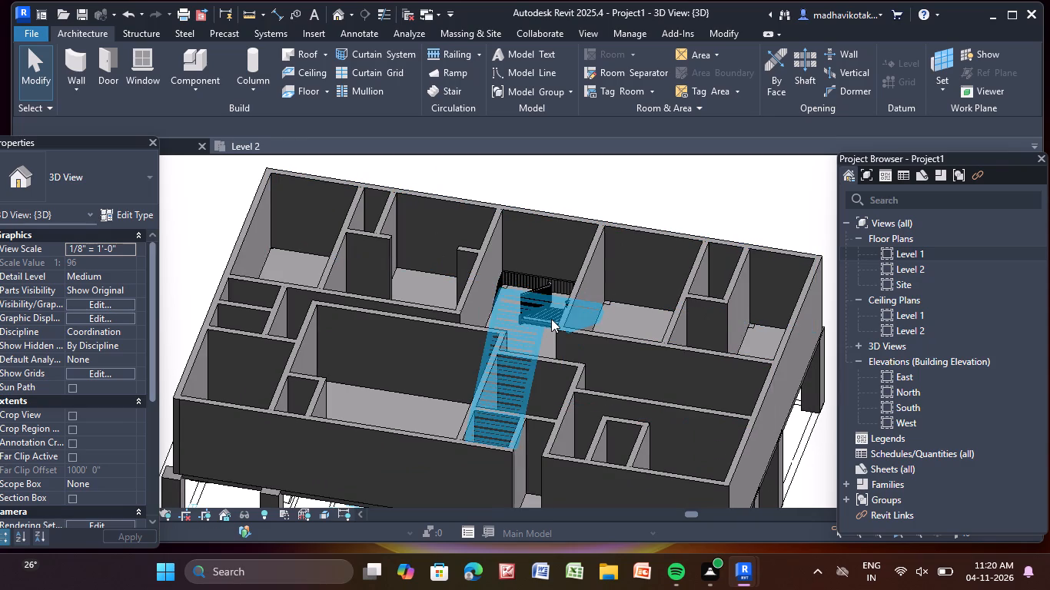
shift+middle_drag(551, 319, 563, 323)
click(517, 293)
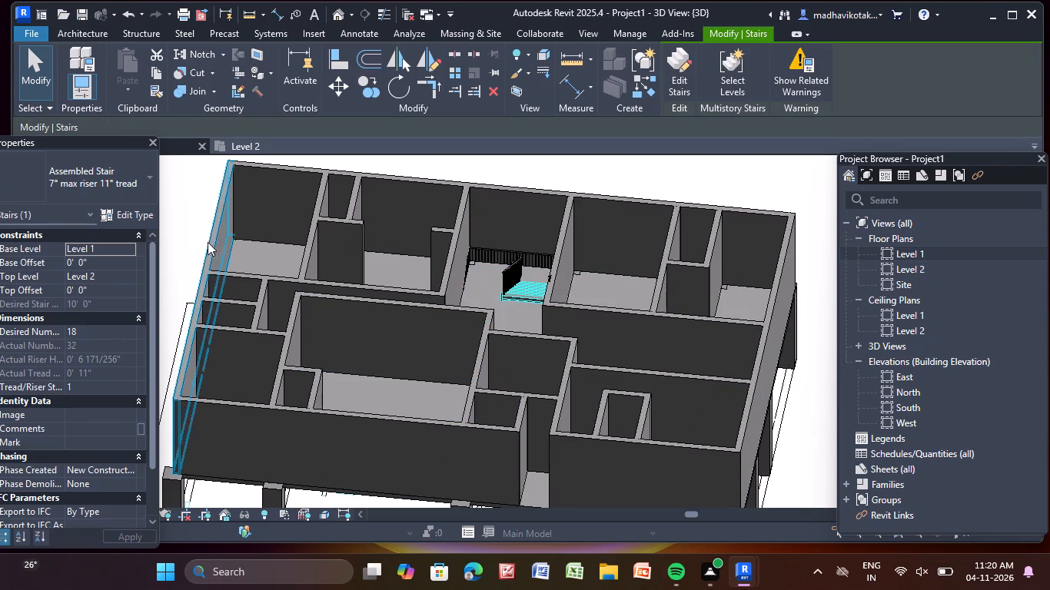
click(118, 287)
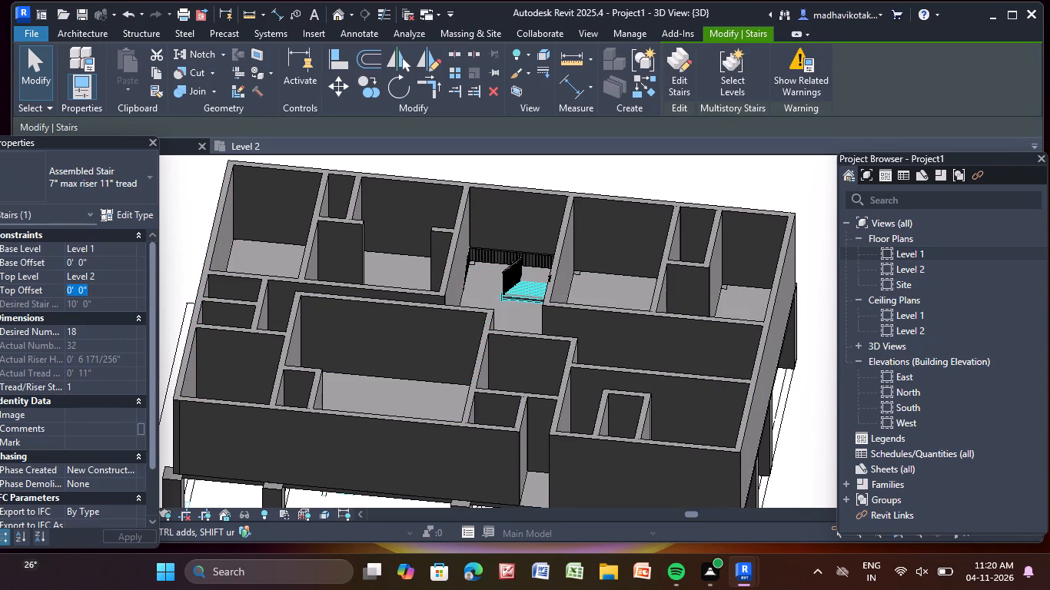
key(BackSpace)
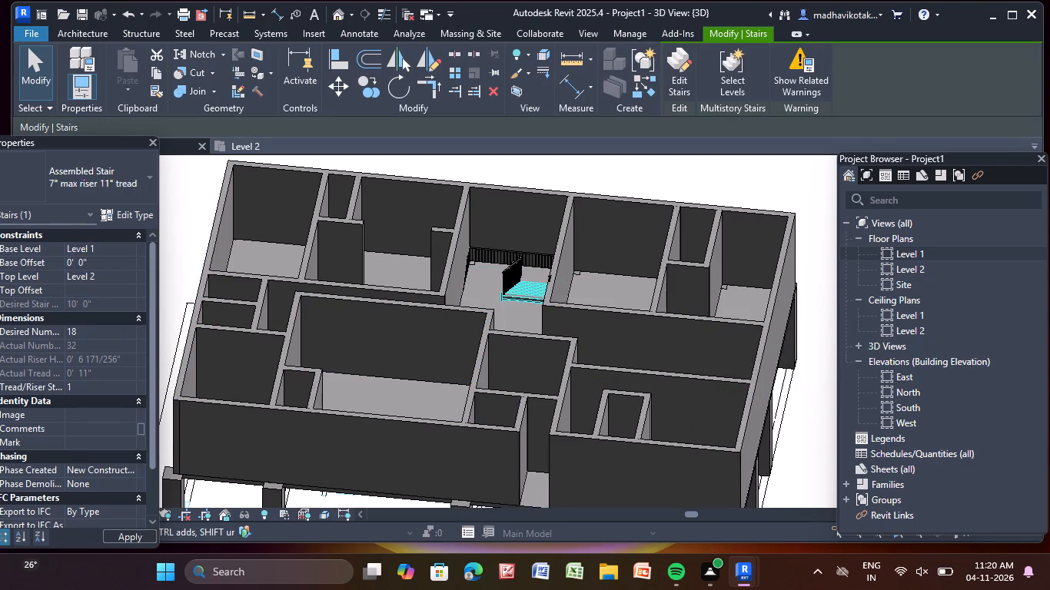
text(-1)
key(shift+quotedbl)
key(BackSpace)
key(apostrophe)
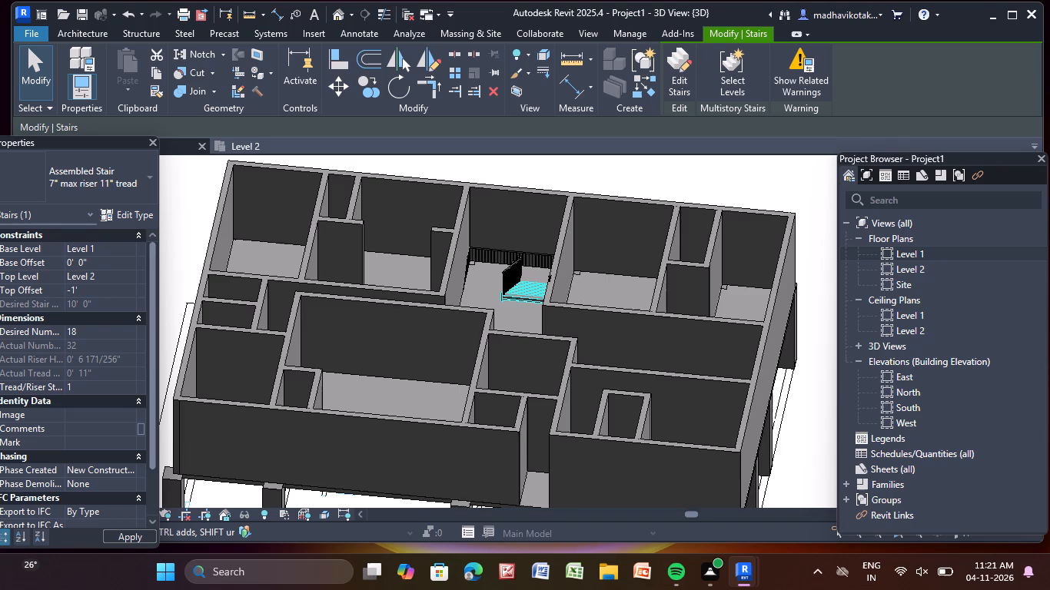
key(Return)
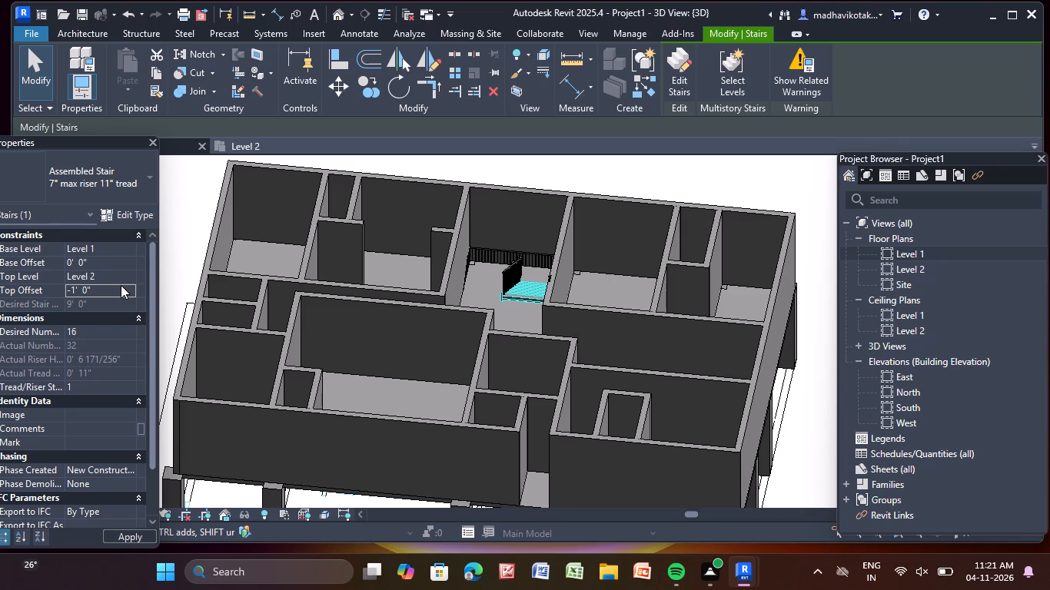
click(193, 238)
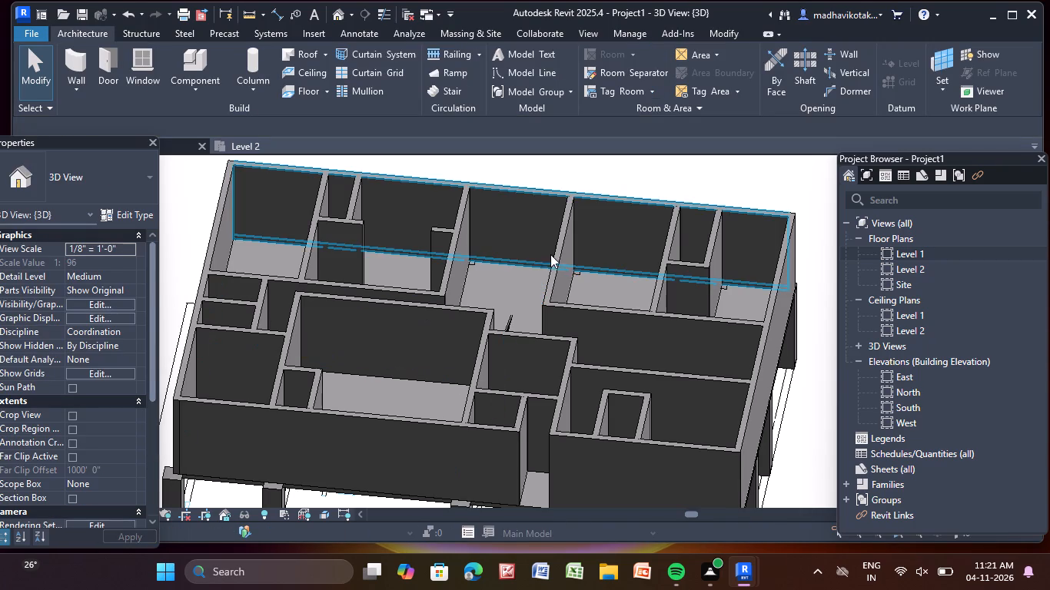
Examine the Level 2 slab around the stair railing from several angles, selecting the slab to see the staircase beneath.
middle_drag(548, 253, 483, 381)
scroll(483, 381, down, 2)
middle_drag(483, 381, 351, 201)
scroll(405, 317, up, 1)
shift+middle_drag(417, 334, 464, 331)
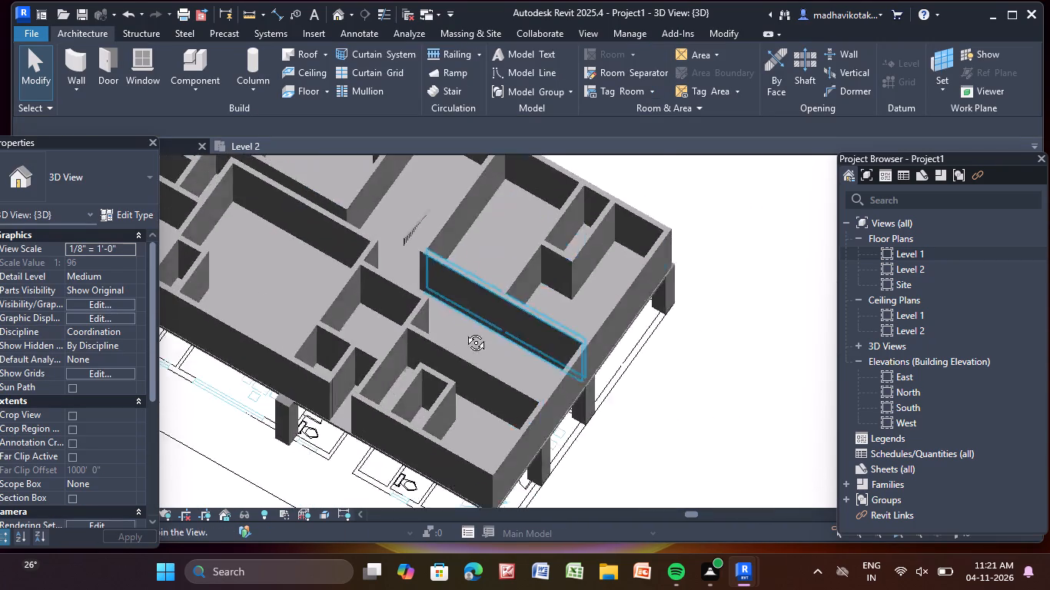
shift+middle_drag(464, 331, 518, 320)
scroll(377, 232, down, 5)
middle_drag(362, 257, 496, 339)
shift+middle_drag(483, 201, 532, 180)
scroll(364, 180, up, 9)
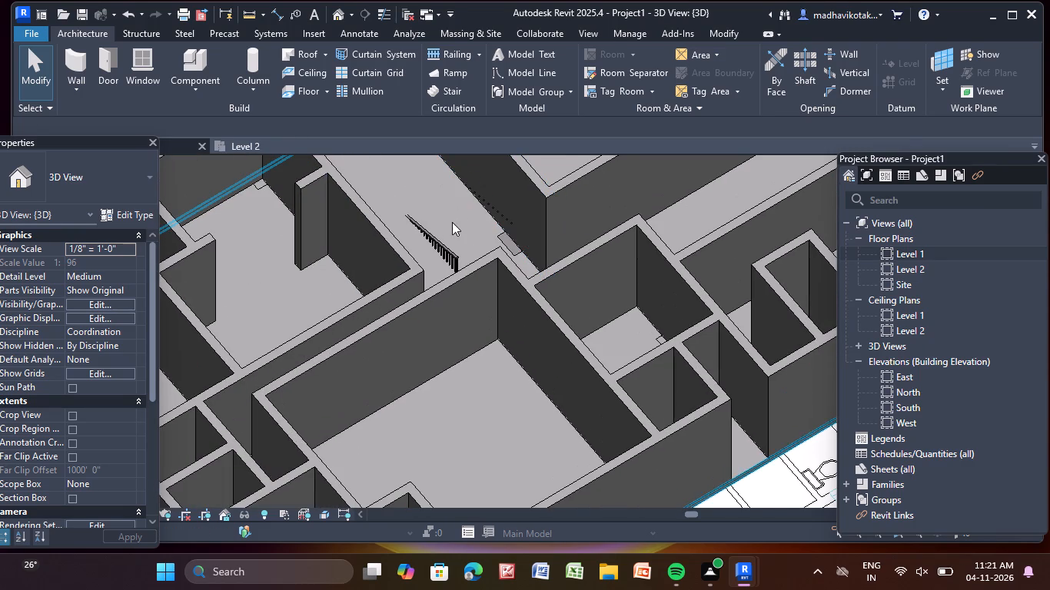
click(447, 227)
shift+middle_drag(519, 271, 517, 271)
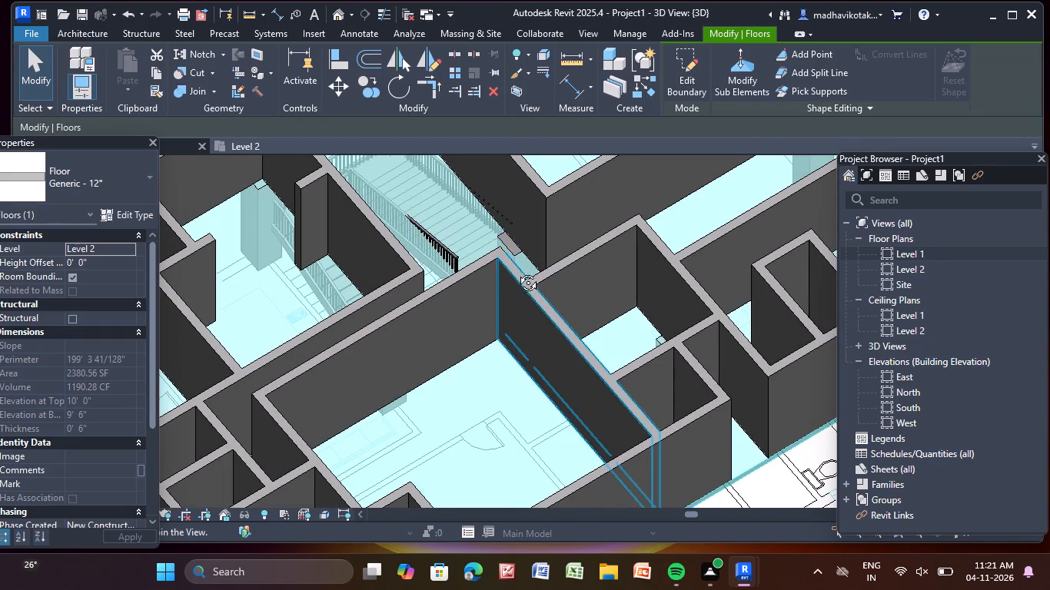
shift+middle_drag(517, 271, 456, 316)
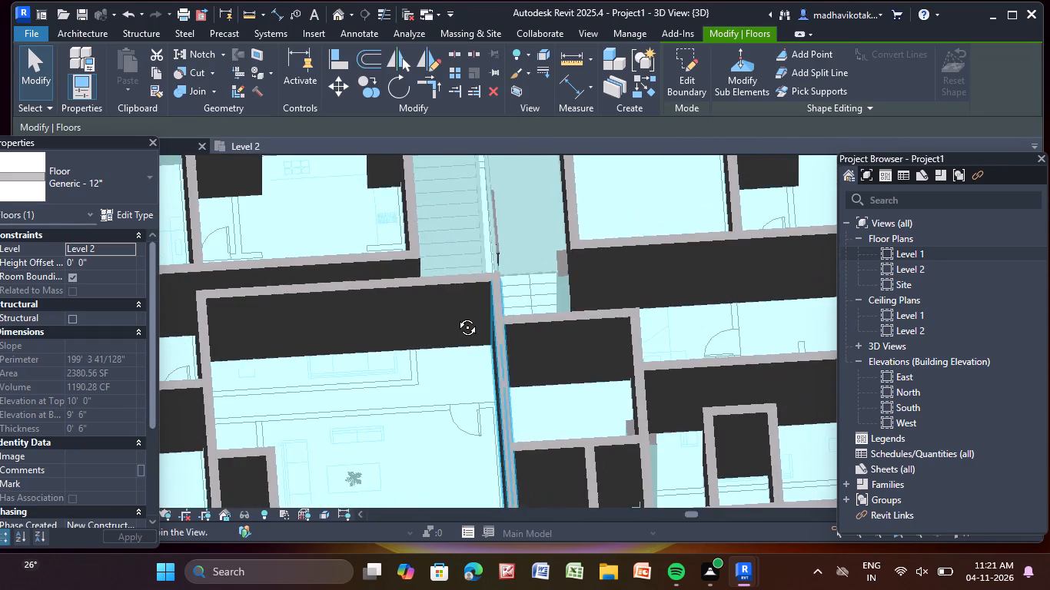
shift+middle_drag(456, 316, 451, 251)
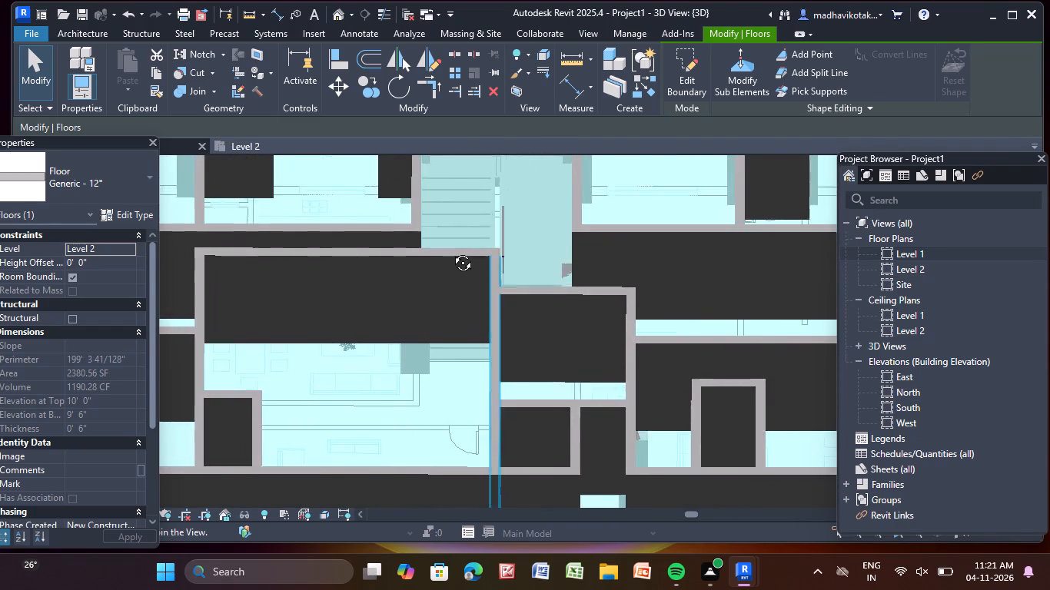
shift+middle_drag(451, 251, 458, 248)
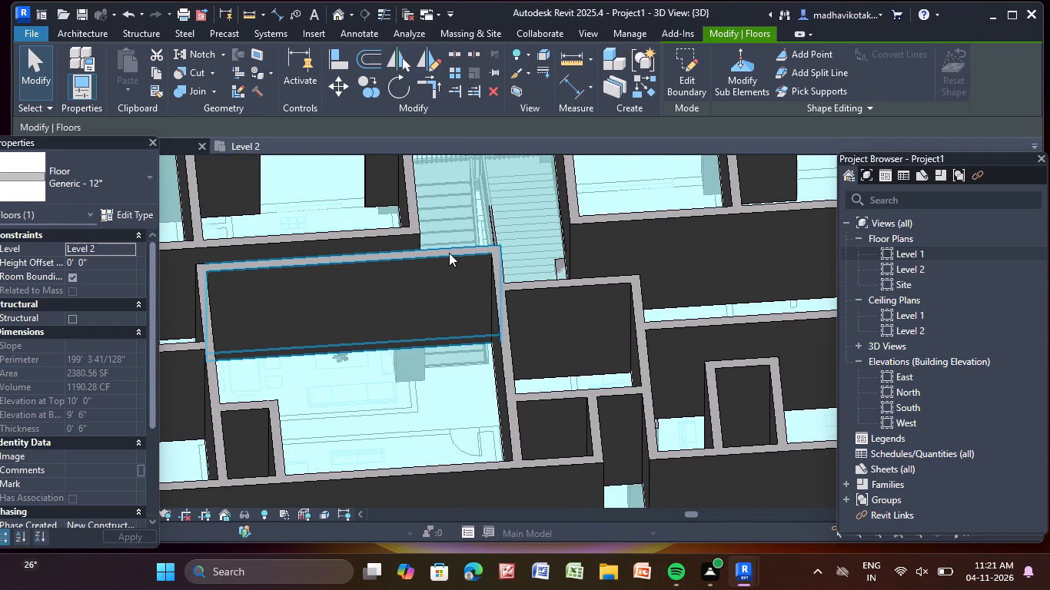
key(Escape)
scroll(462, 285, down, 2)
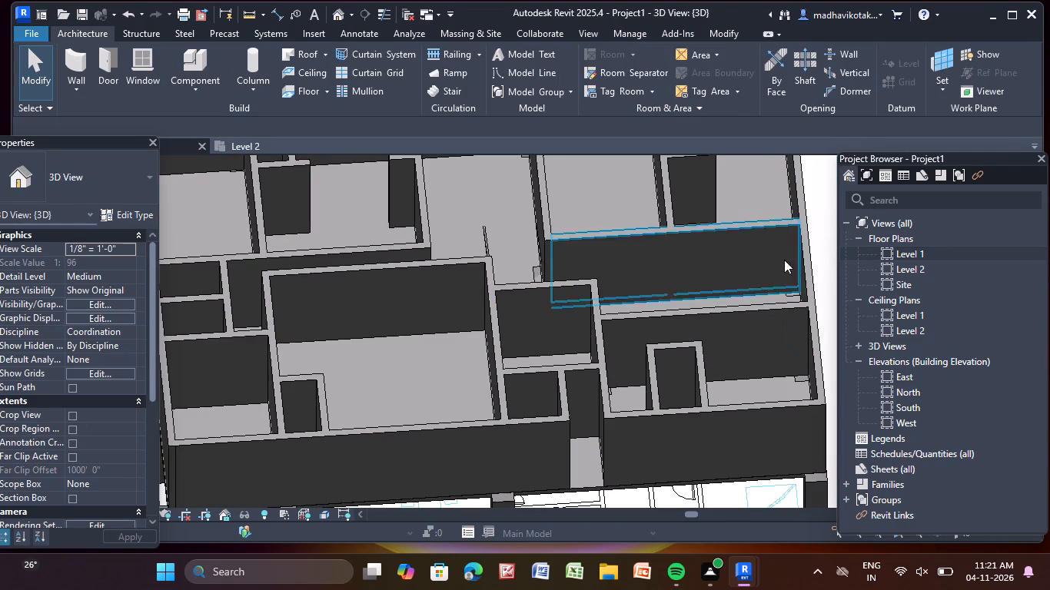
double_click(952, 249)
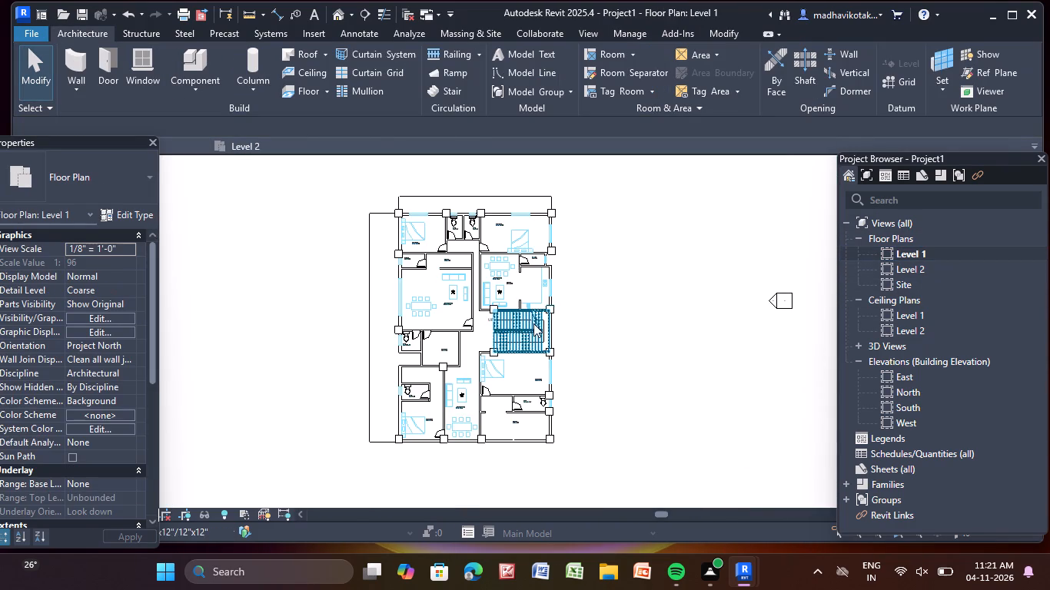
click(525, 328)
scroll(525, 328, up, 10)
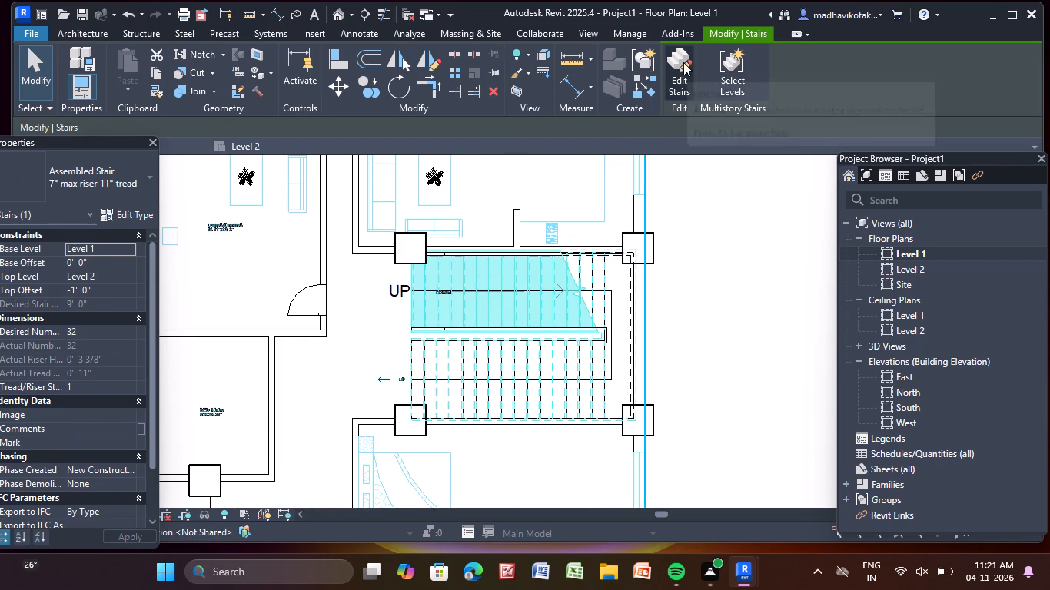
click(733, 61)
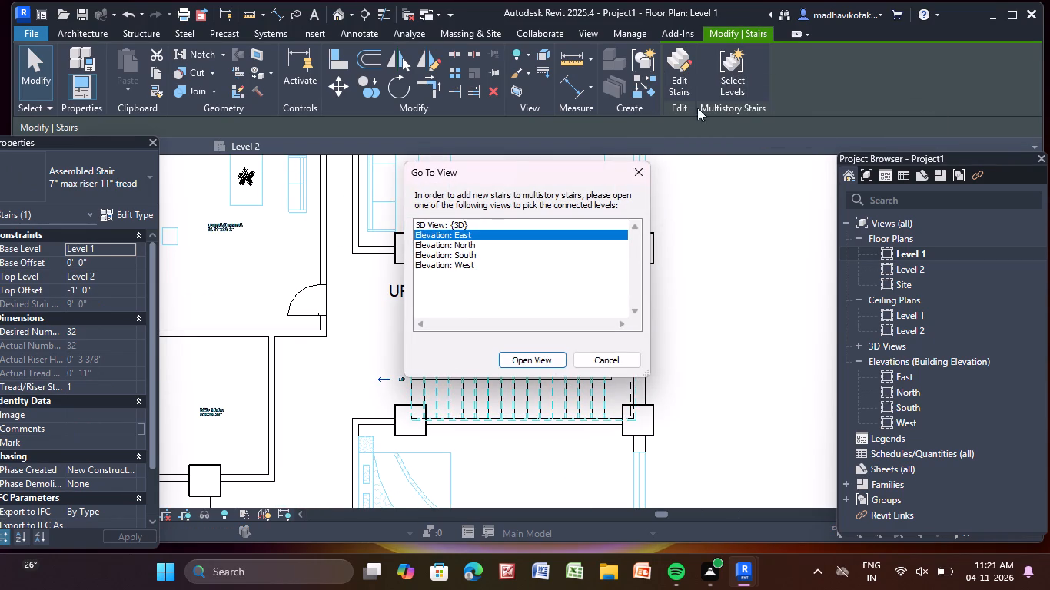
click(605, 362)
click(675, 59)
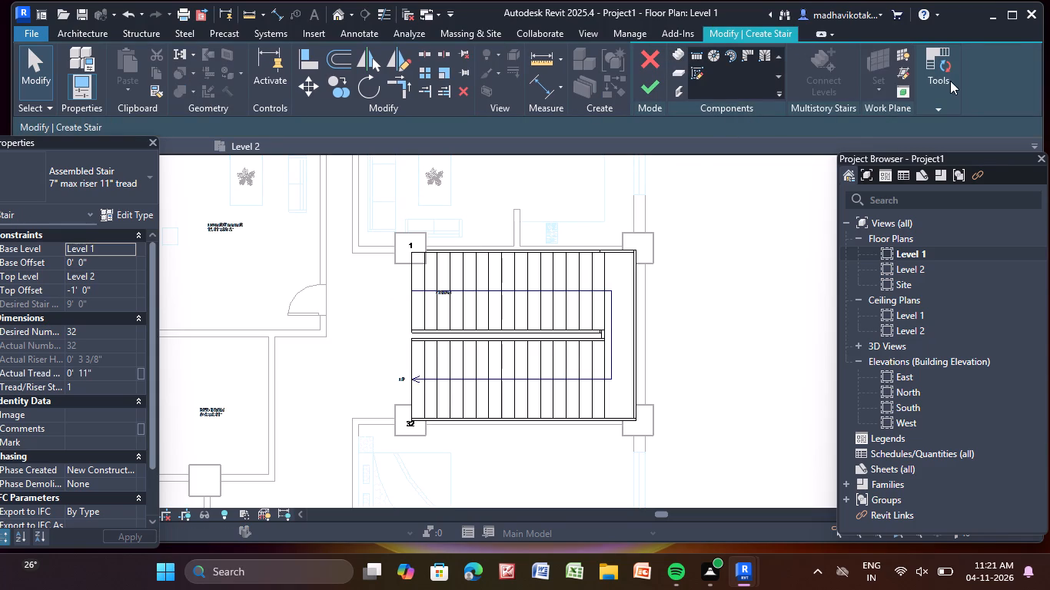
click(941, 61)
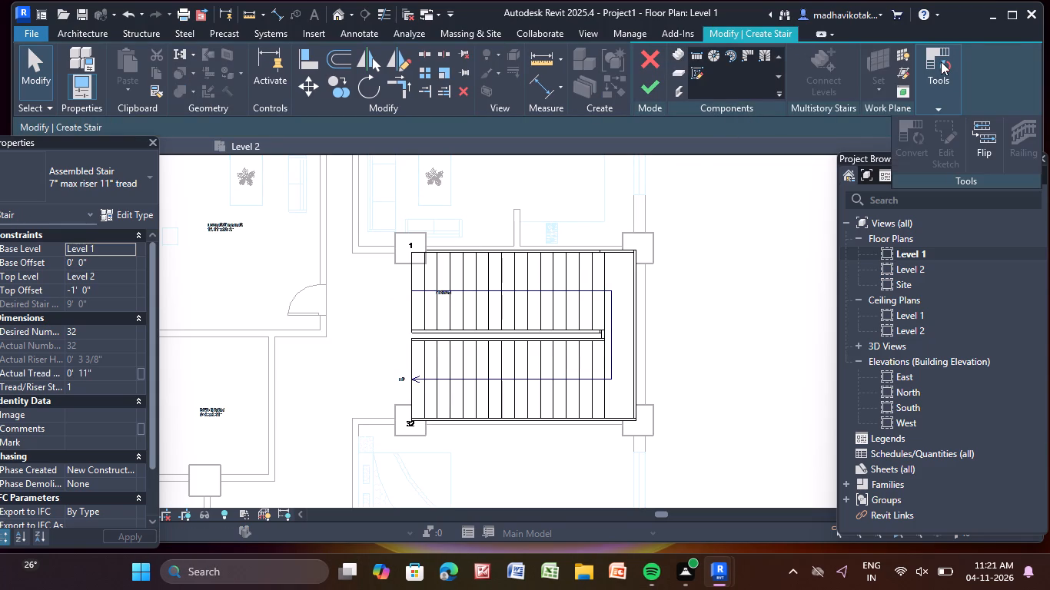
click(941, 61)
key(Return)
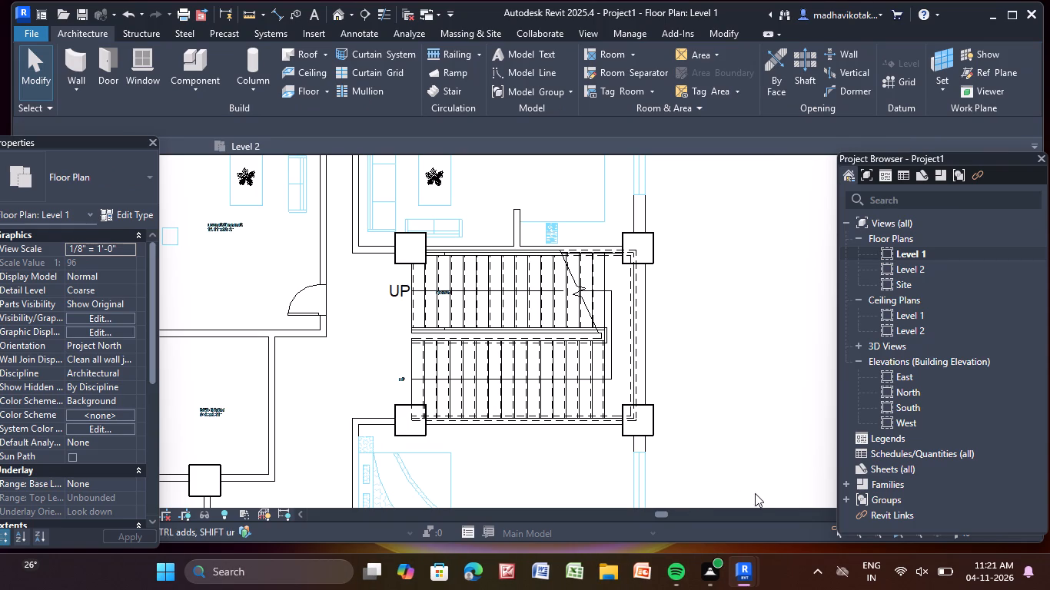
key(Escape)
In the 3D view, examine the staircase, Level 2 slab and walls from below and above.
click(337, 10)
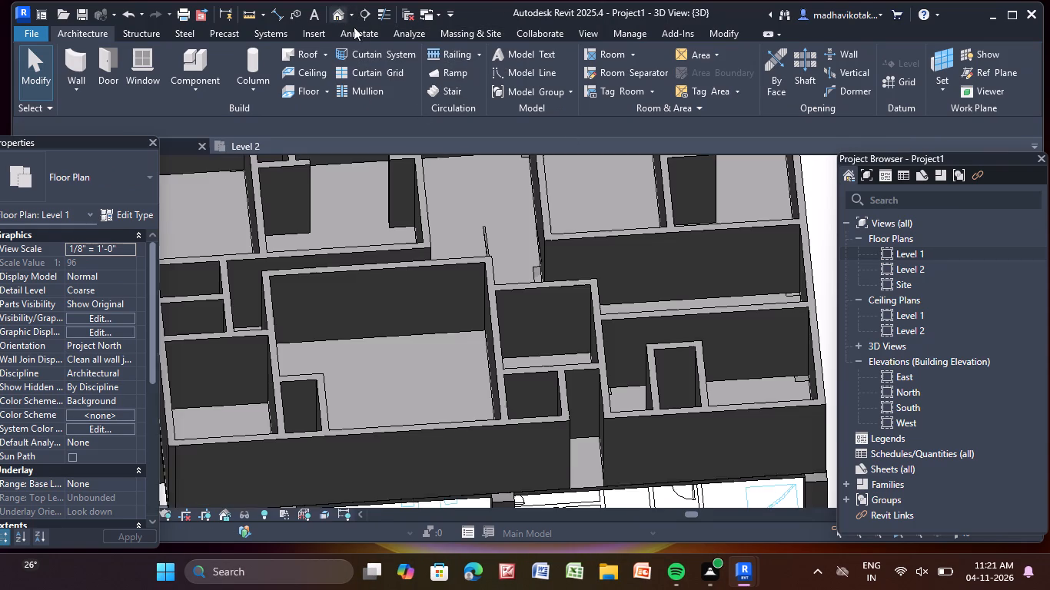
middle_drag(514, 277, 513, 161)
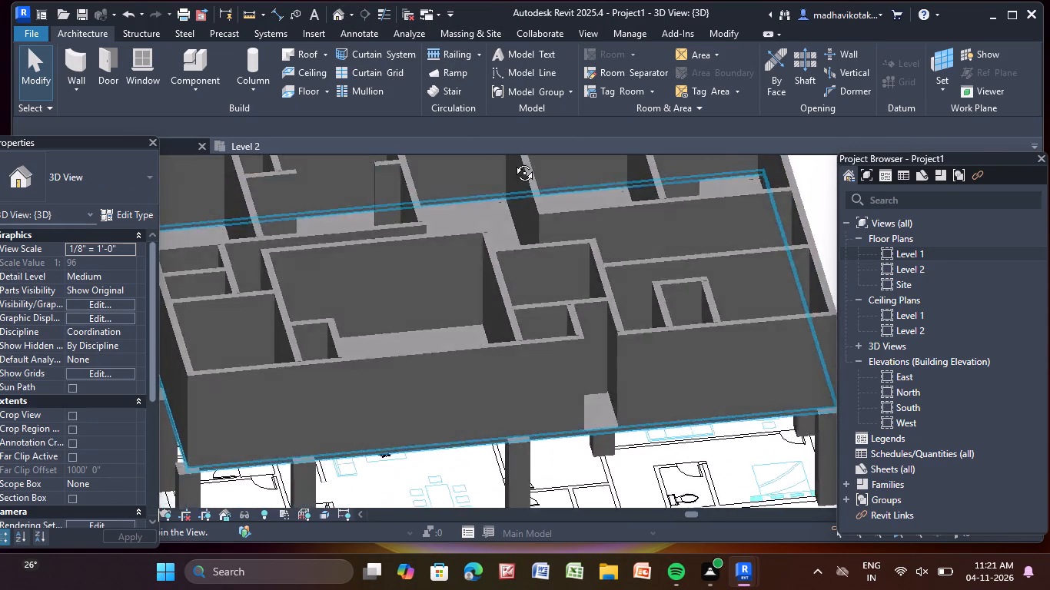
middle_drag(513, 161, 490, 58)
scroll(470, 478, up, 9)
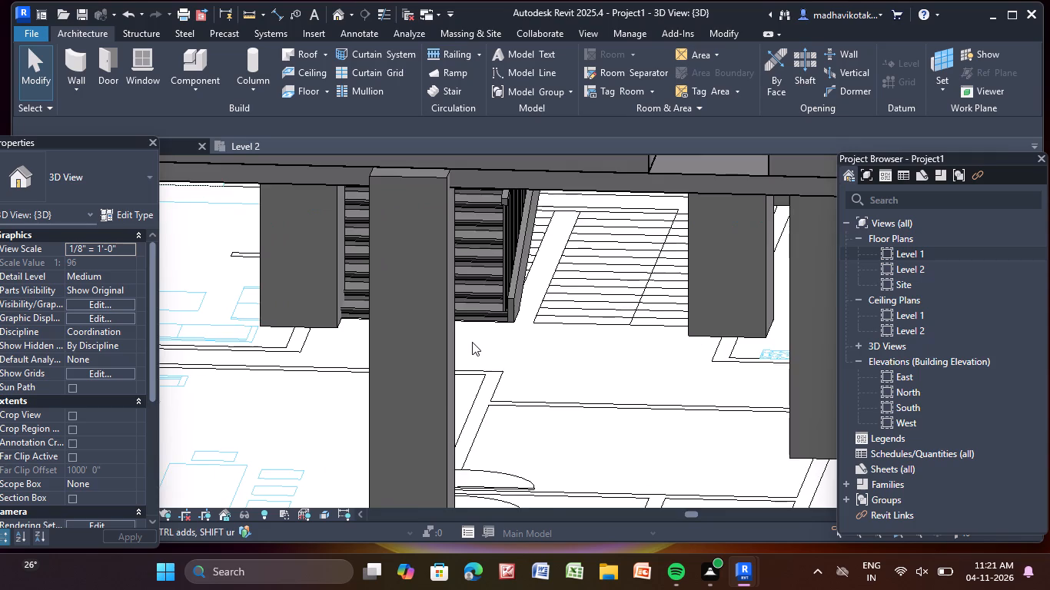
shift+middle_drag(472, 342, 553, 396)
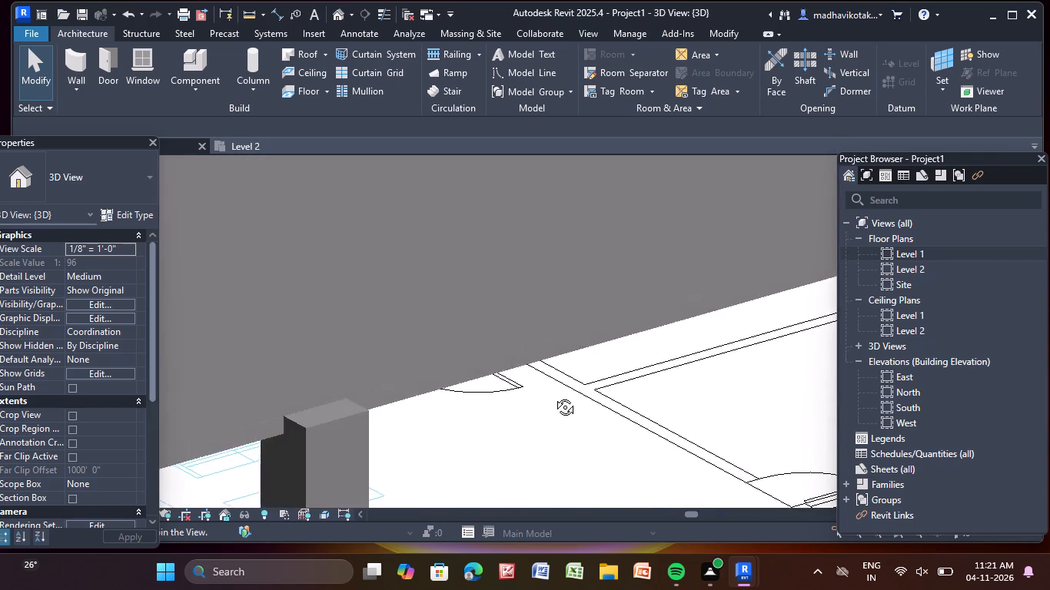
shift+middle_drag(553, 396, 442, 398)
scroll(461, 353, down, 12)
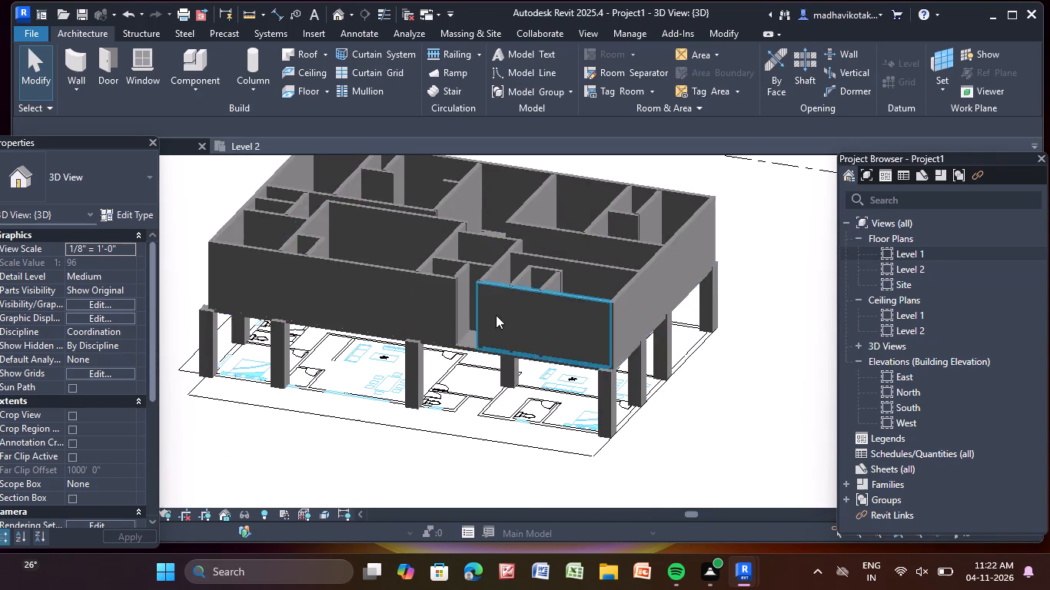
shift+middle_drag(530, 280, 453, 388)
scroll(513, 261, up, 8)
middle_drag(522, 247, 590, 315)
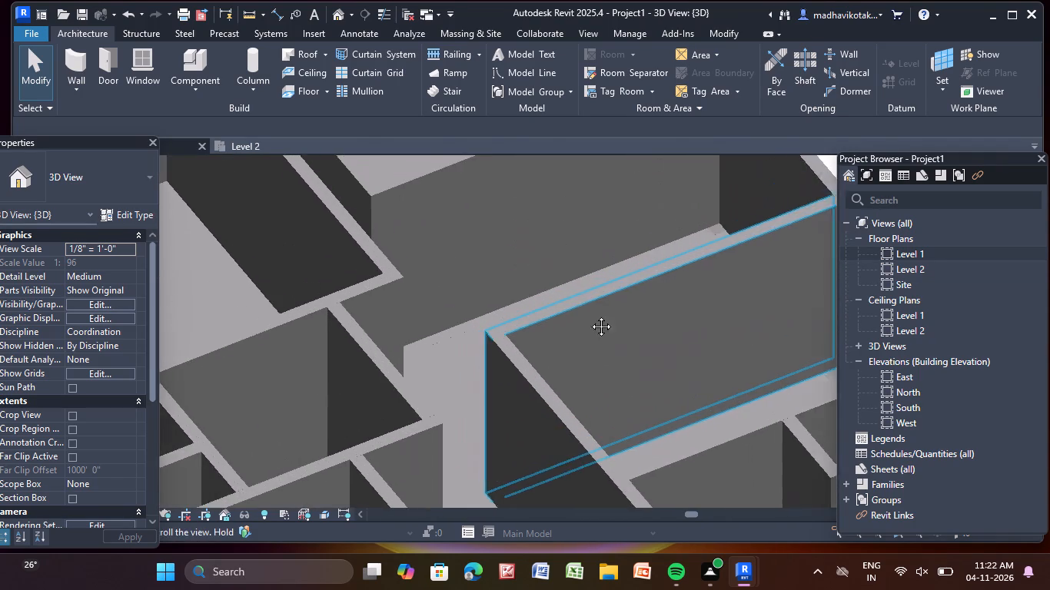
middle_drag(590, 315, 607, 320)
middle_drag(590, 335, 706, 328)
scroll(495, 247, up, 3)
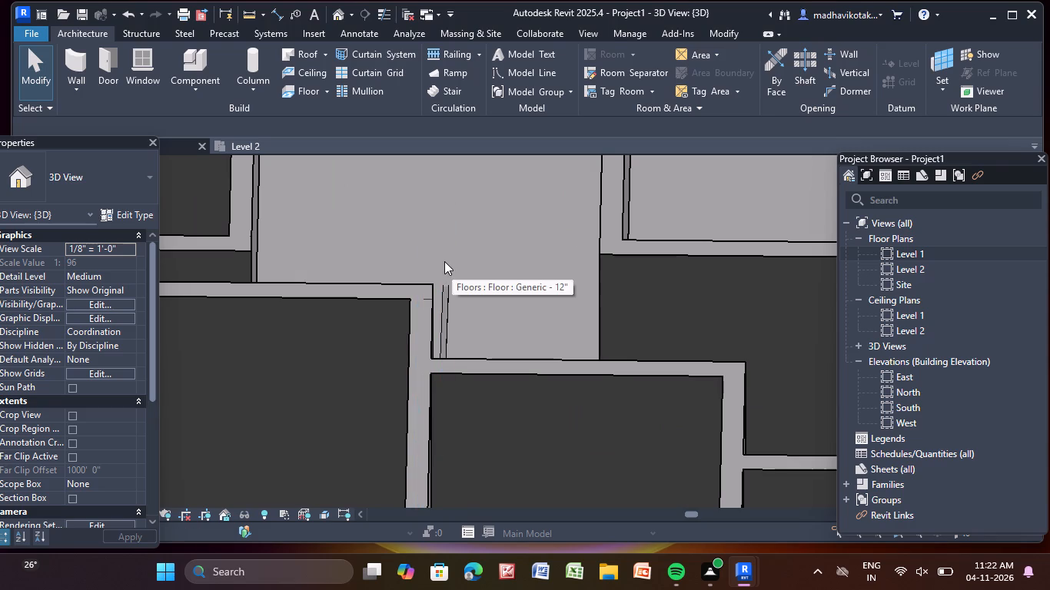
Examine how the staircase and its inner railing meet the Level 2 slab, selecting the slab and railing in turn.
click(444, 261)
scroll(458, 271, down, 4)
shift+middle_drag(496, 318, 520, 316)
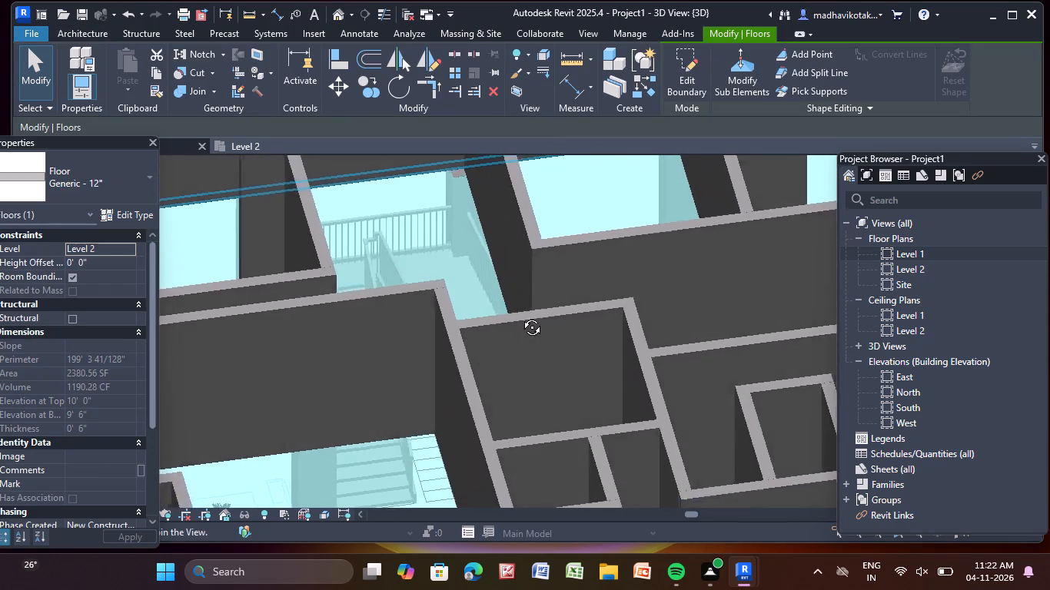
shift+middle_drag(520, 316, 656, 481)
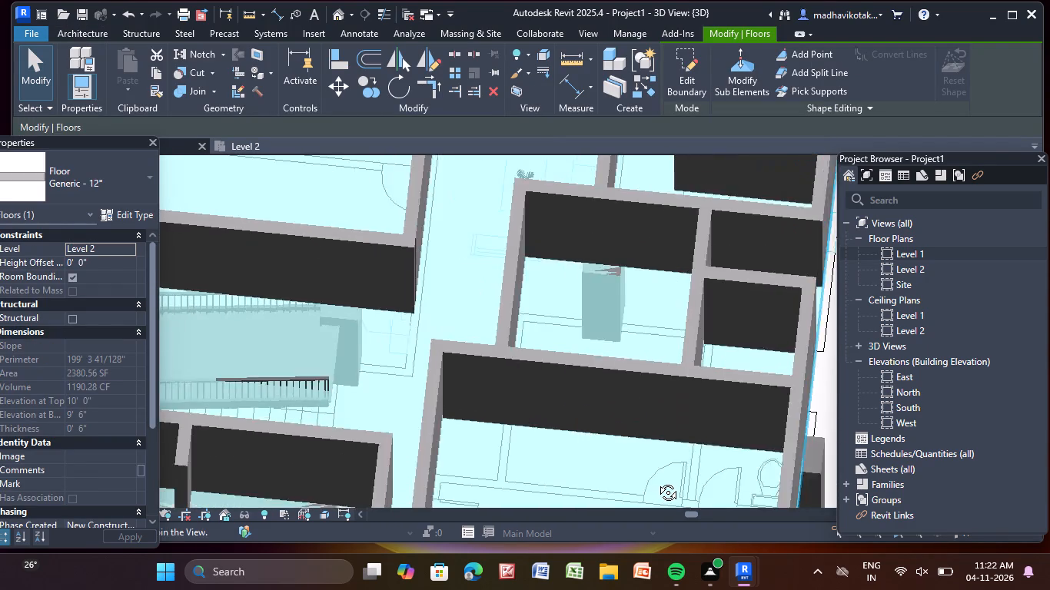
shift+middle_drag(656, 481, 457, 438)
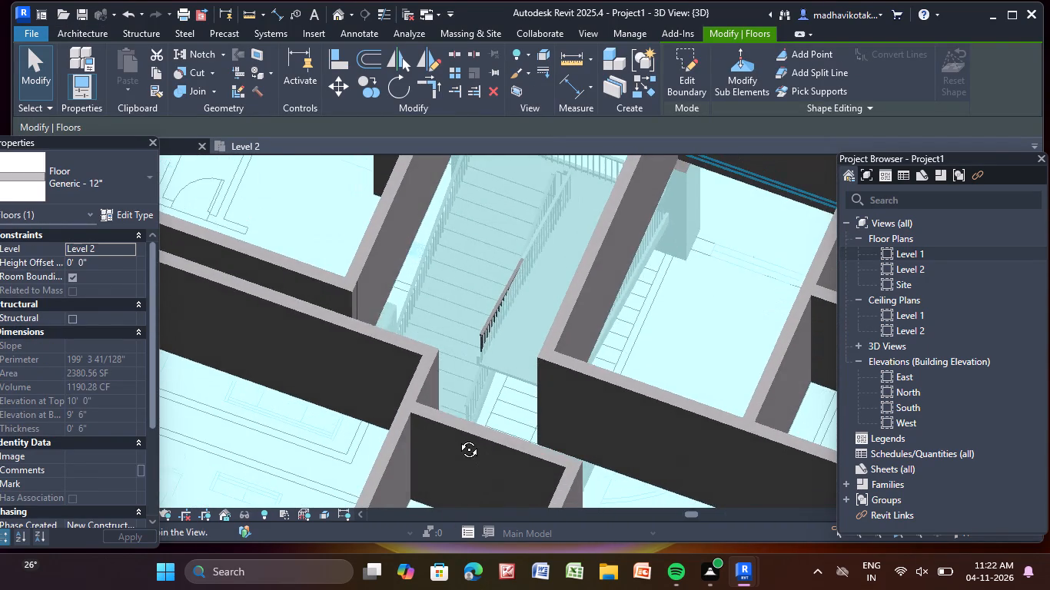
shift+middle_drag(457, 438, 472, 439)
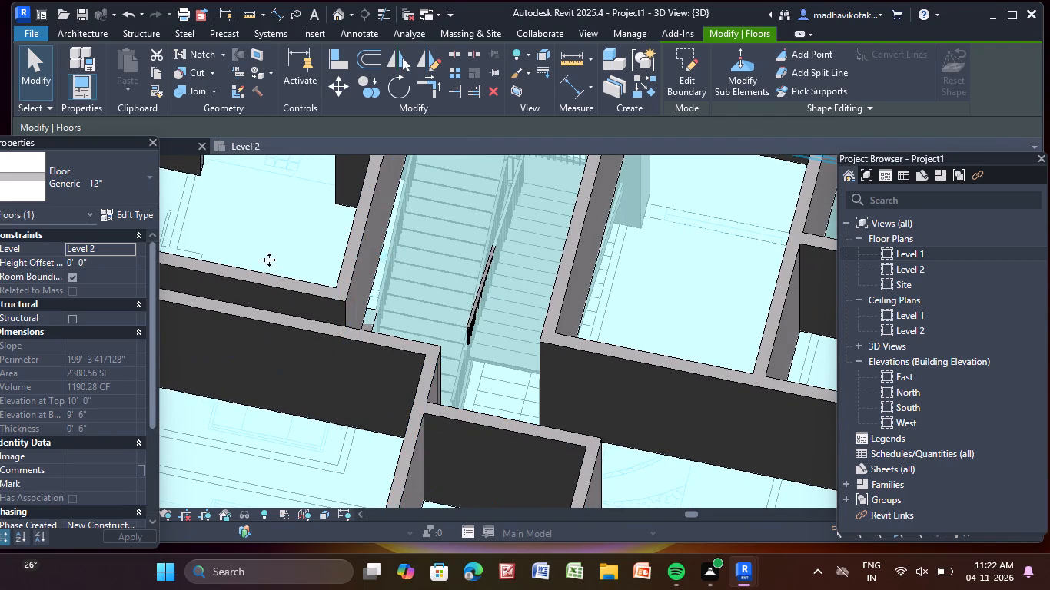
key(Escape)
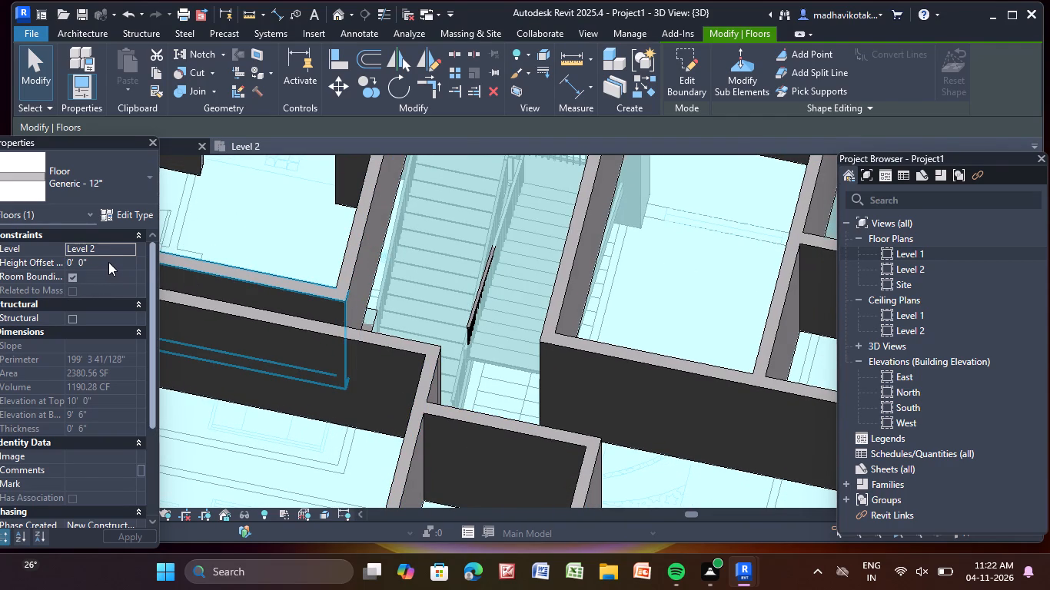
click(484, 270)
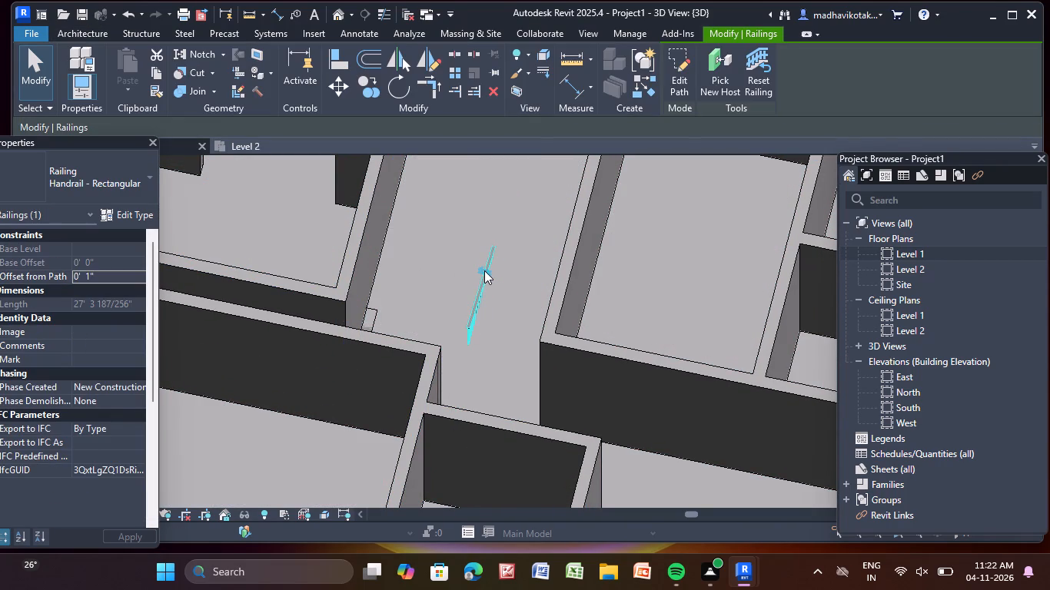
key(Escape)
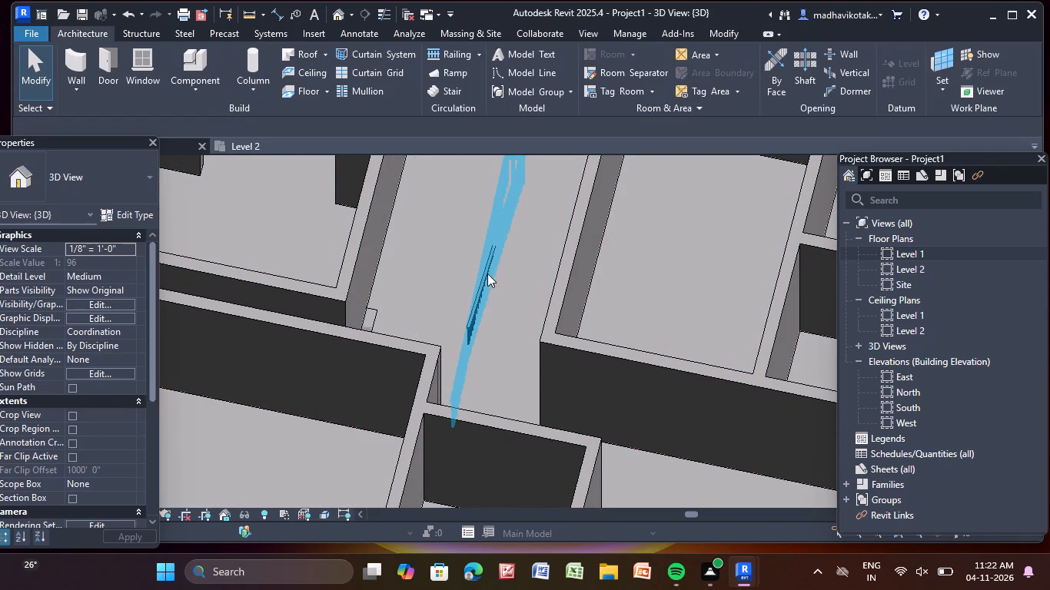
click(507, 289)
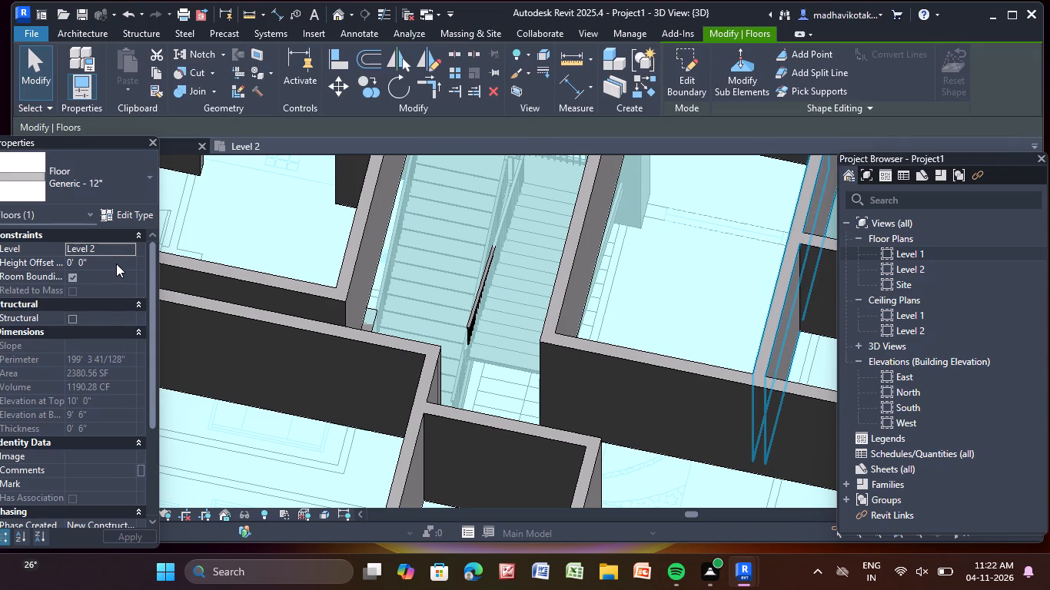
key(Escape)
scroll(520, 287, down, 5)
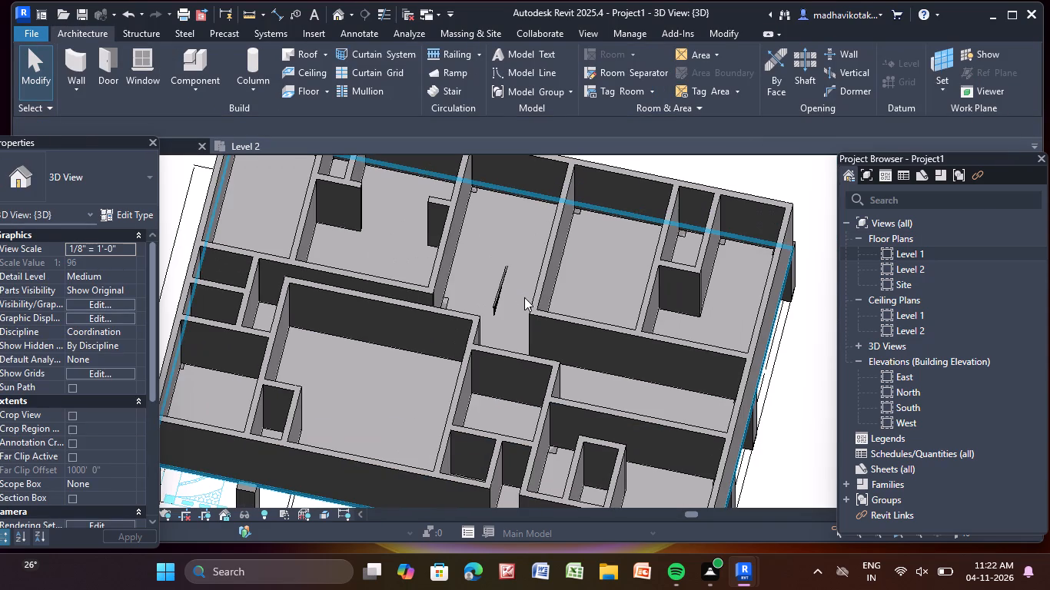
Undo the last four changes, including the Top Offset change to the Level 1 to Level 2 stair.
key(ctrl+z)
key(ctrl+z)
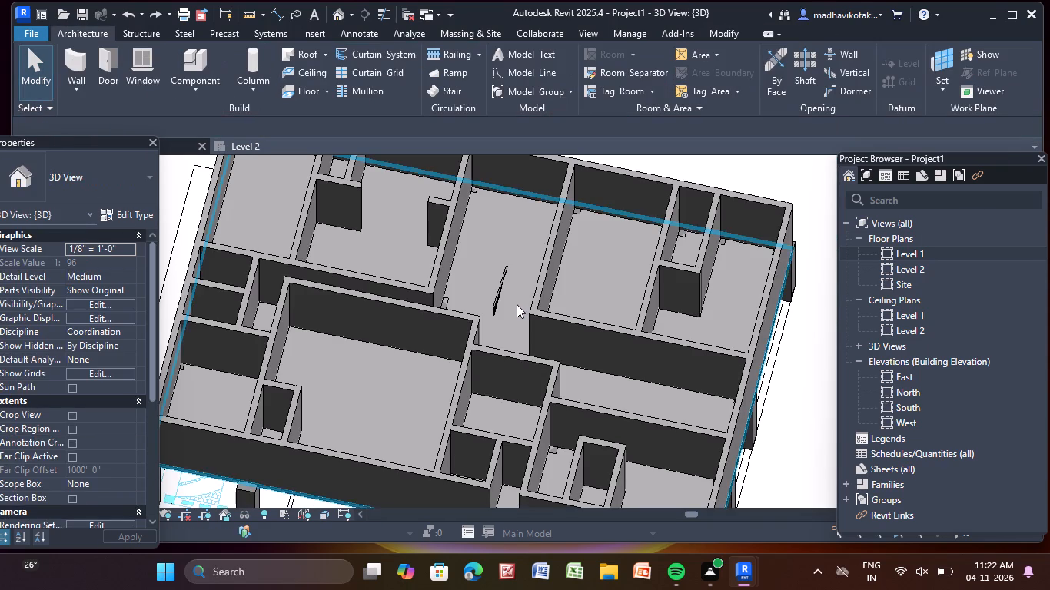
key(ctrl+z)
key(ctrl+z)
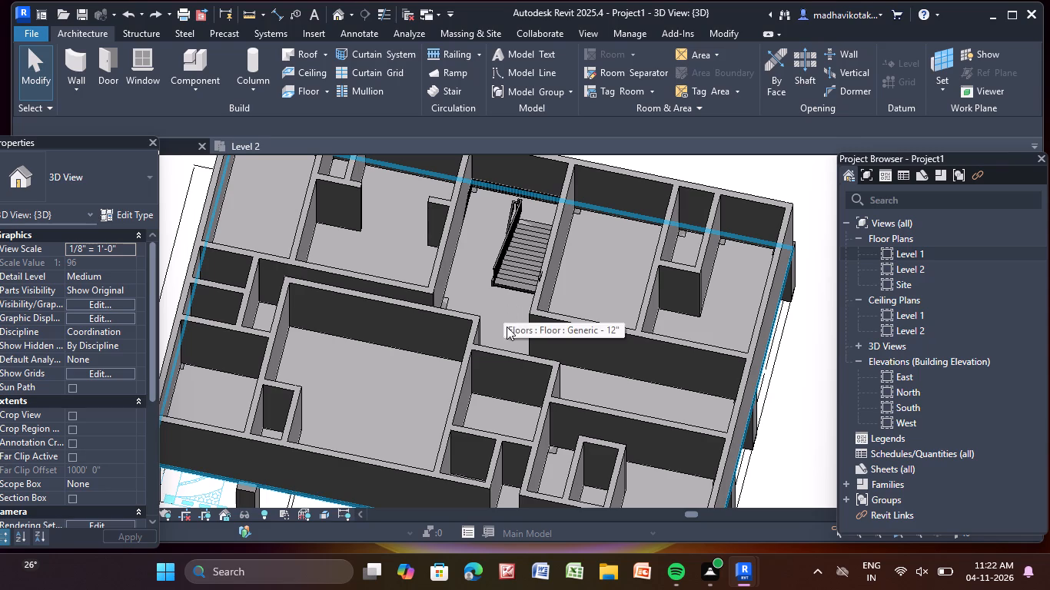
Delete the outer and inner railings of the Level 1 to Level 2 staircase, along with the stair itself.
shift+middle_drag(506, 326, 626, 259)
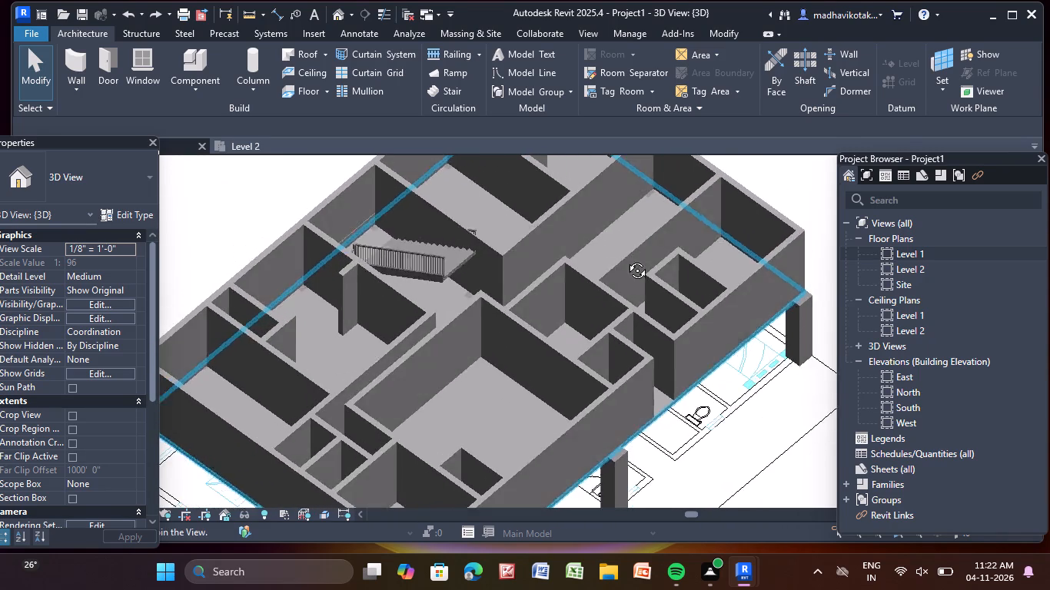
scroll(447, 265, up, 8)
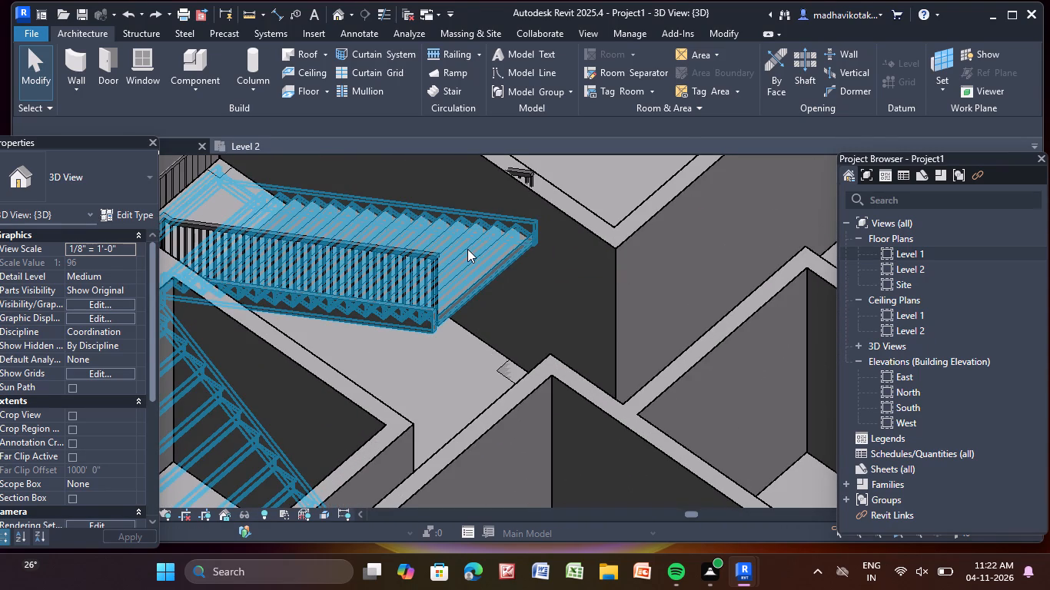
click(467, 249)
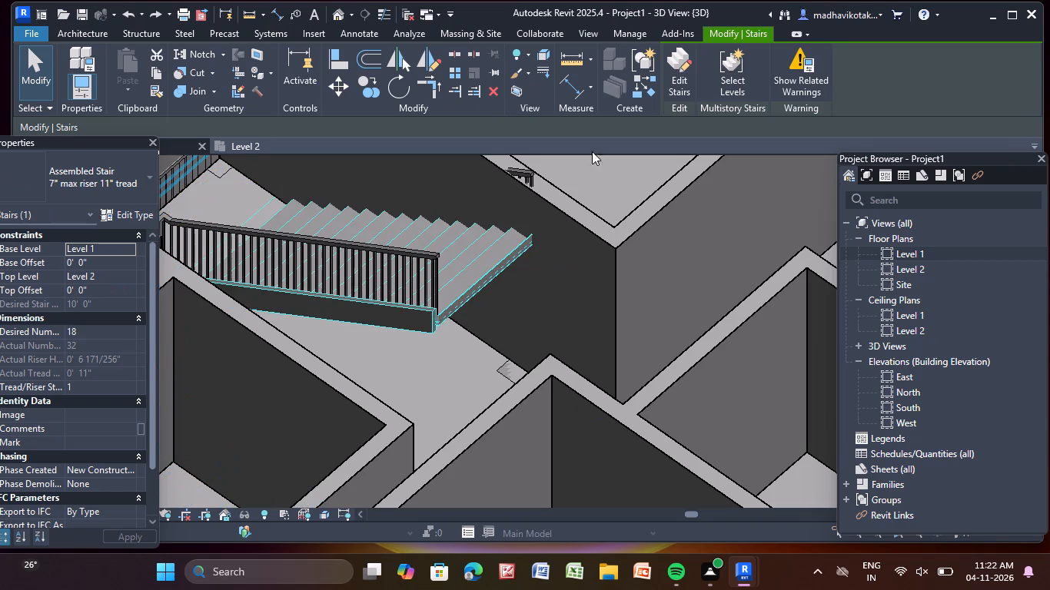
middle_drag(533, 188, 499, 221)
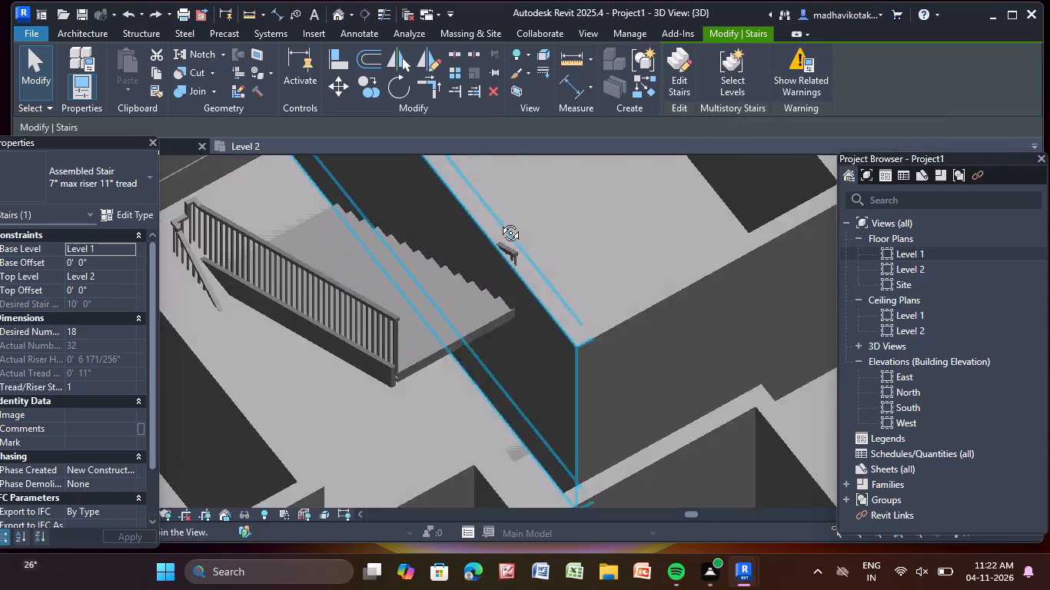
middle_drag(499, 221, 486, 173)
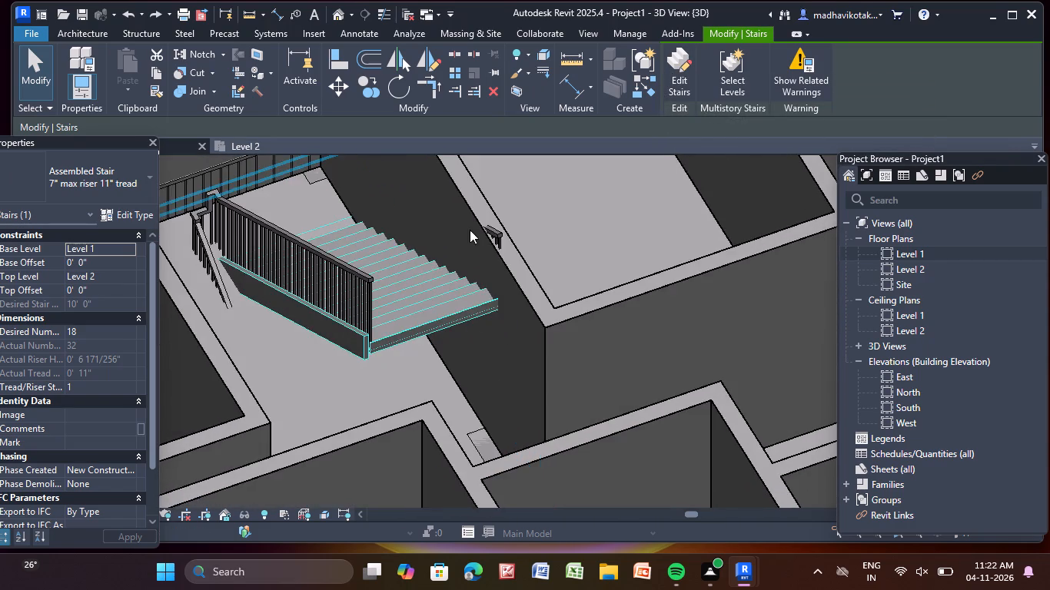
scroll(494, 228, up, 3)
click(494, 228)
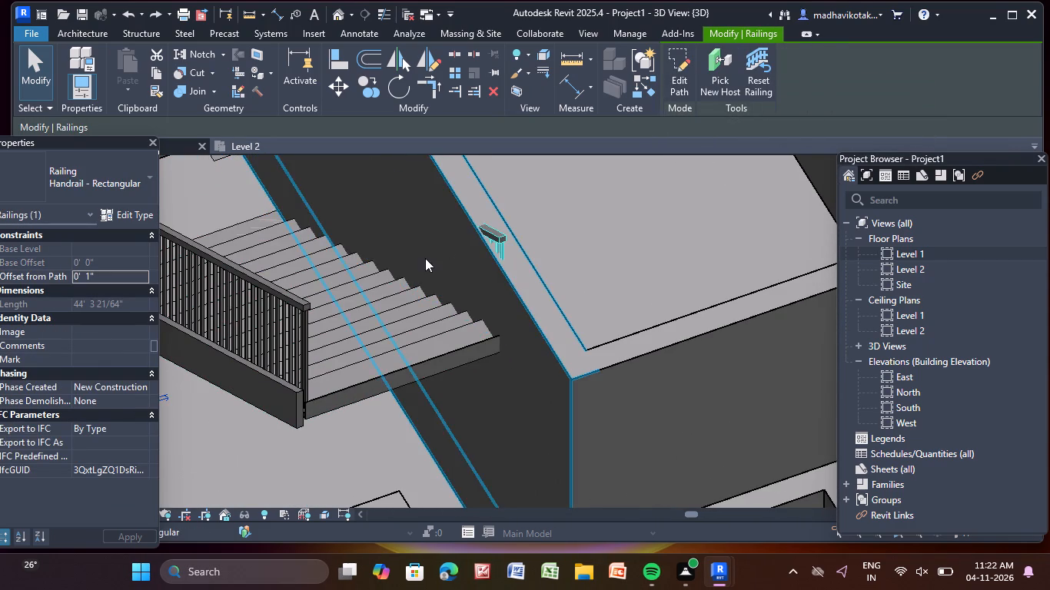
key(Delete)
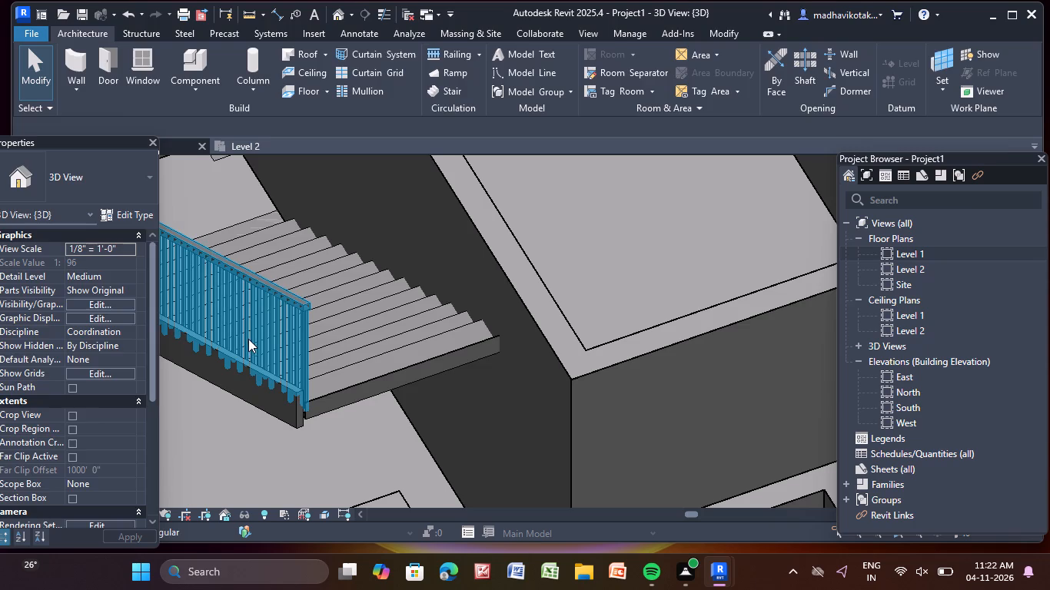
click(248, 339)
key(Delete)
click(267, 327)
key(Delete)
Examine the former stair area and the whole building from several angles in the 3D view.
scroll(267, 327, down, 4)
middle_drag(267, 328, 427, 194)
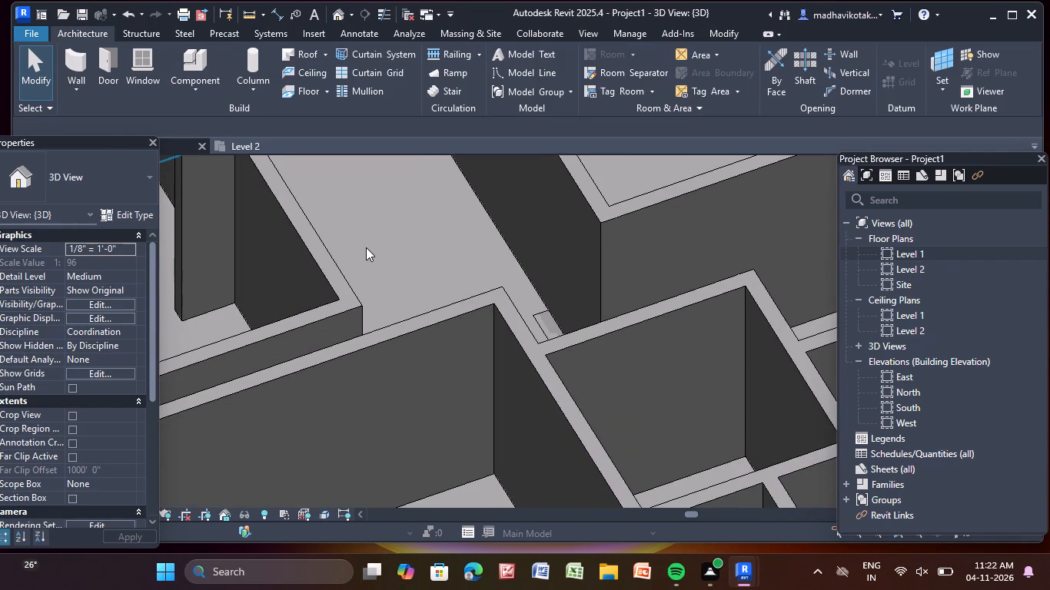
middle_drag(307, 358, 319, 85)
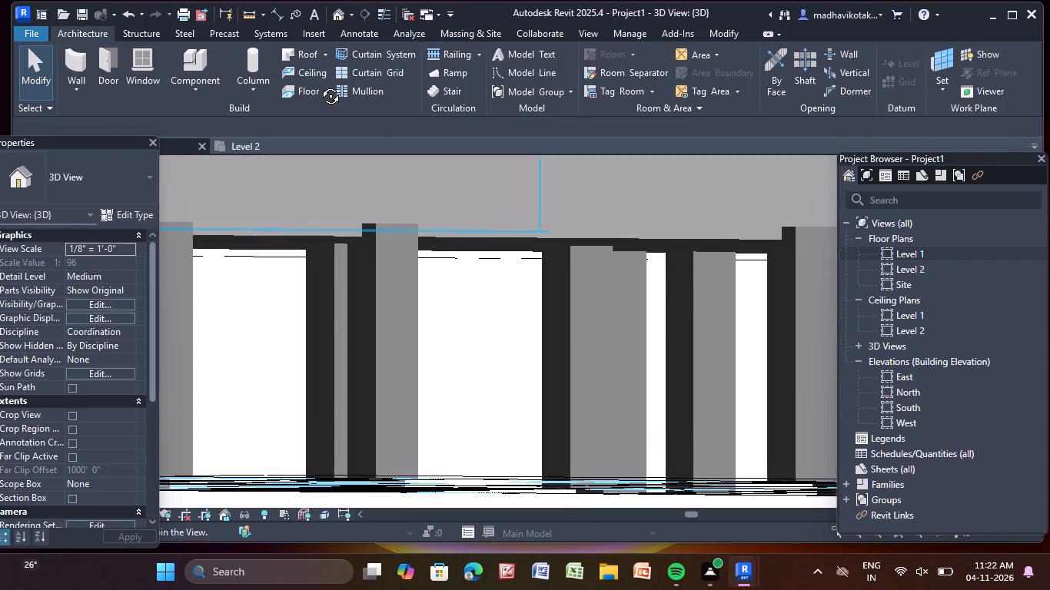
middle_drag(319, 85, 224, 201)
scroll(273, 220, down, 12)
middle_drag(399, 349, 414, 310)
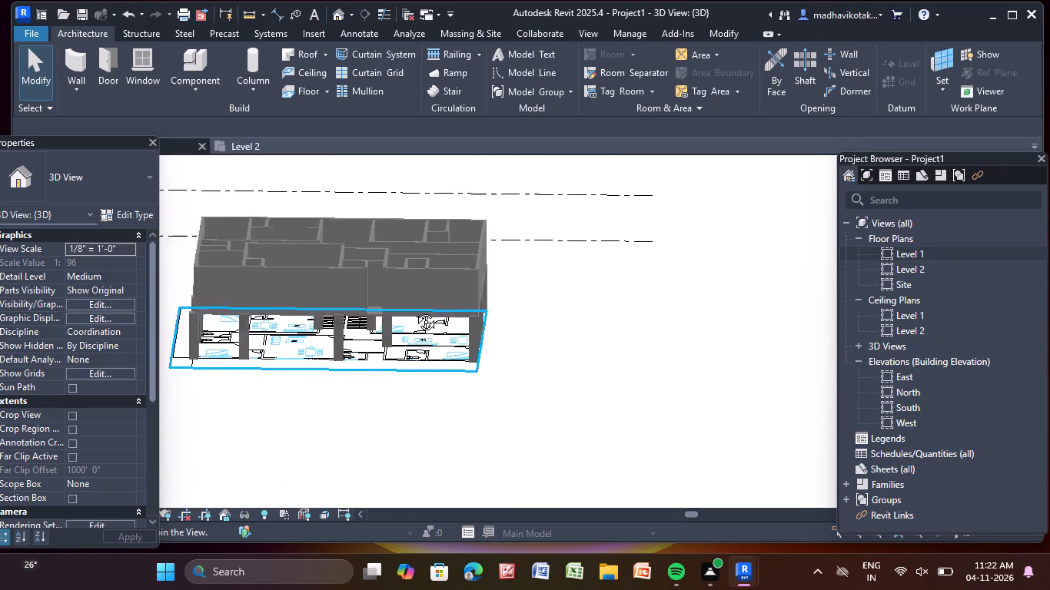
middle_drag(414, 310, 412, 275)
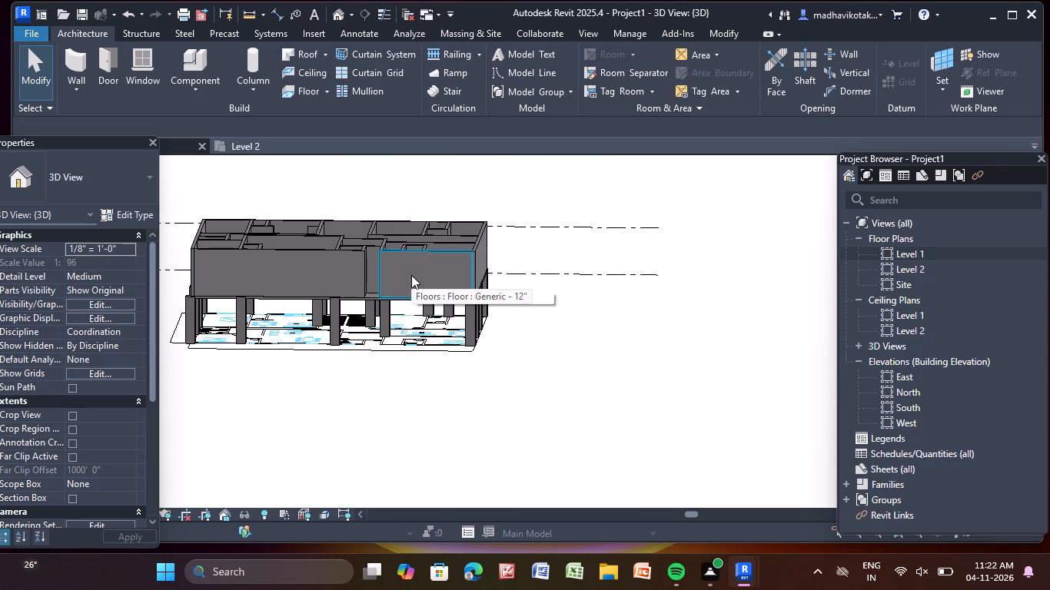
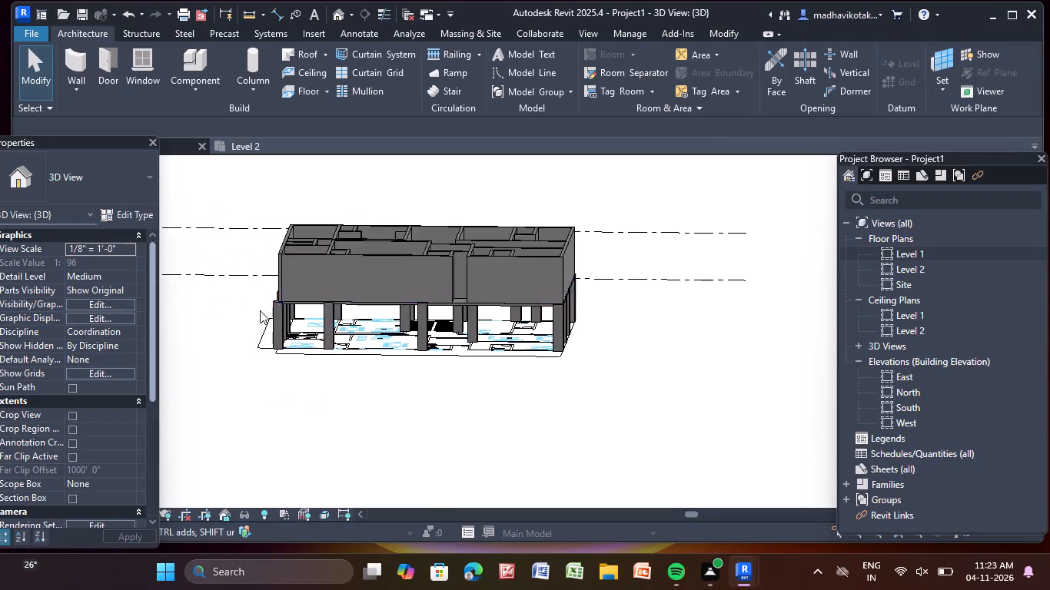
Examine the stairwell outline and its UP and DOWN flights in the Level 2 and Level 1 floor plans.
scroll(301, 292, up, 3)
double_click(928, 270)
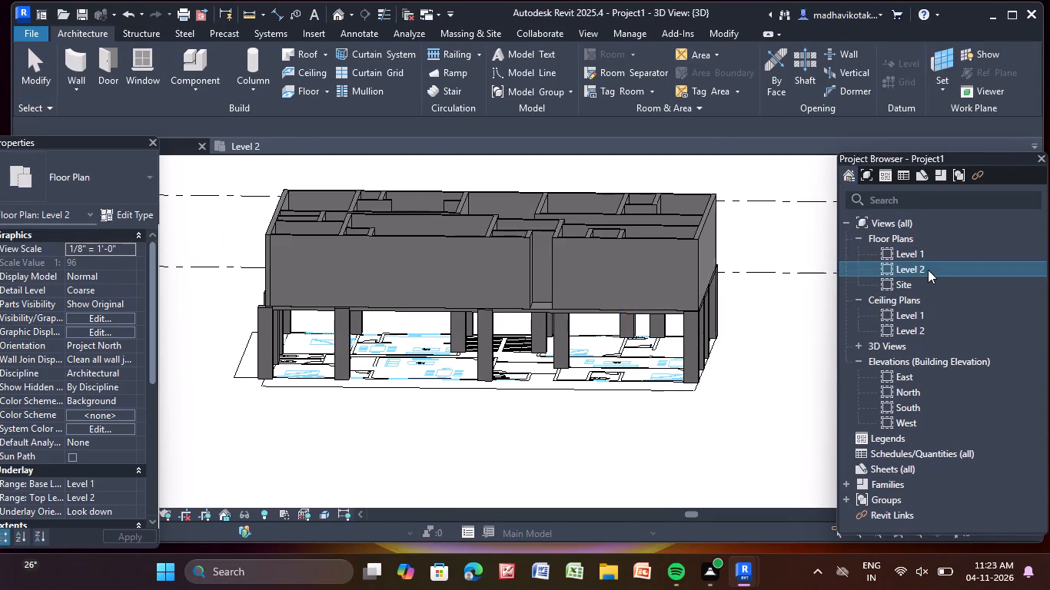
scroll(473, 287, up, 11)
middle_drag(596, 281, 549, 293)
middle_drag(540, 296, 500, 298)
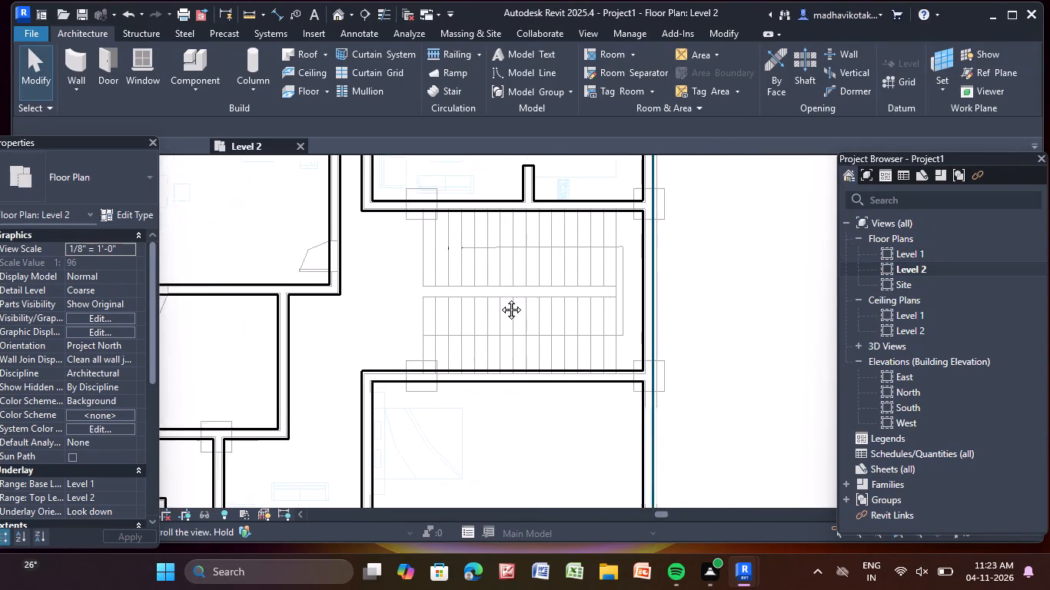
middle_drag(500, 298, 493, 294)
scroll(498, 297, up, 3)
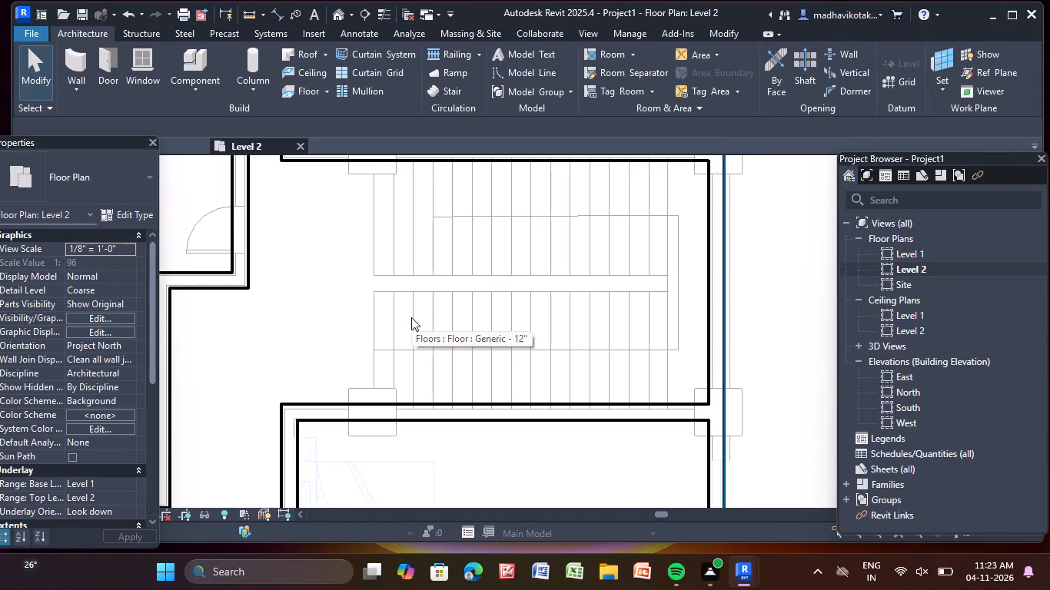
double_click(930, 255)
scroll(463, 403, up, 3)
scroll(429, 271, up, 1)
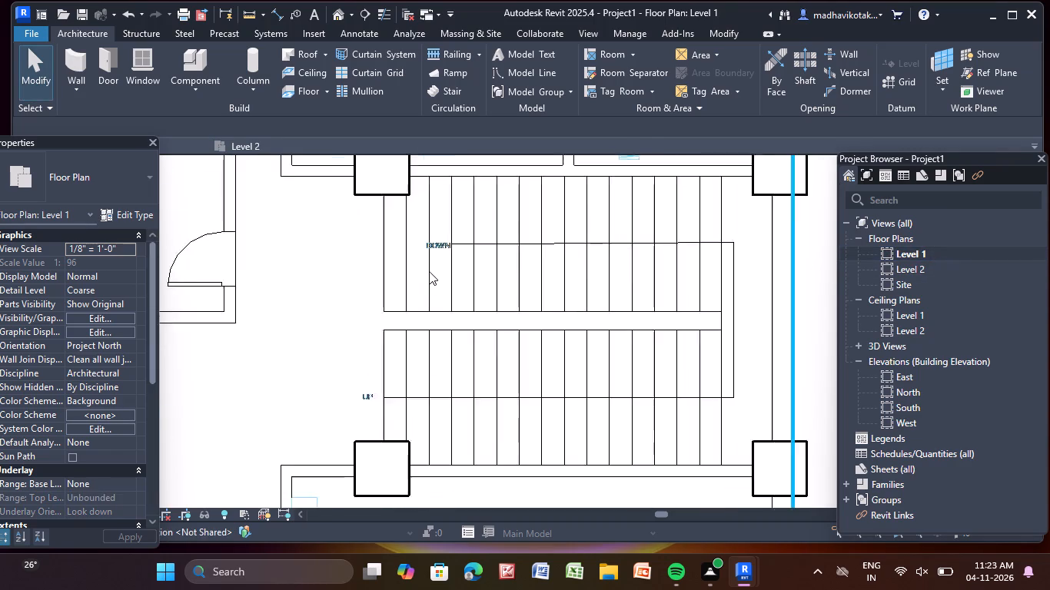
scroll(429, 271, up, 2)
click(441, 236)
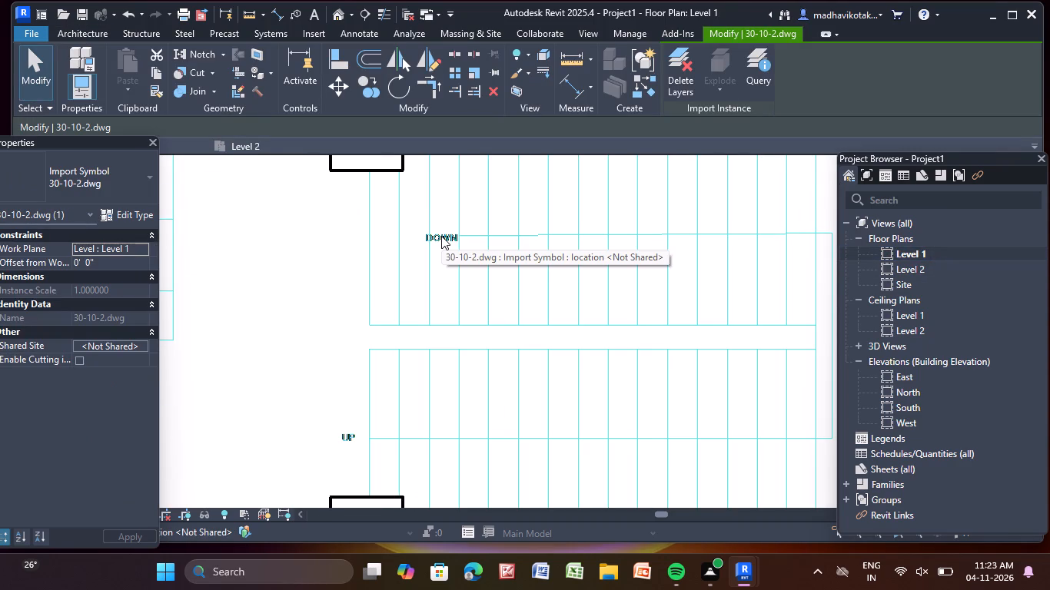
key(Escape)
scroll(404, 258, down, 2)
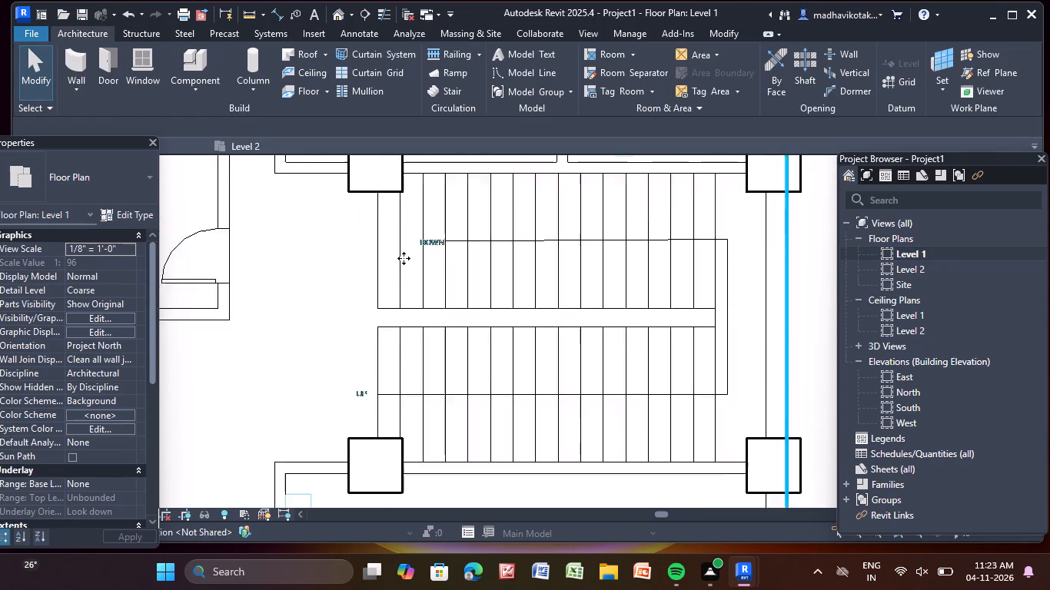
scroll(404, 258, down, 2)
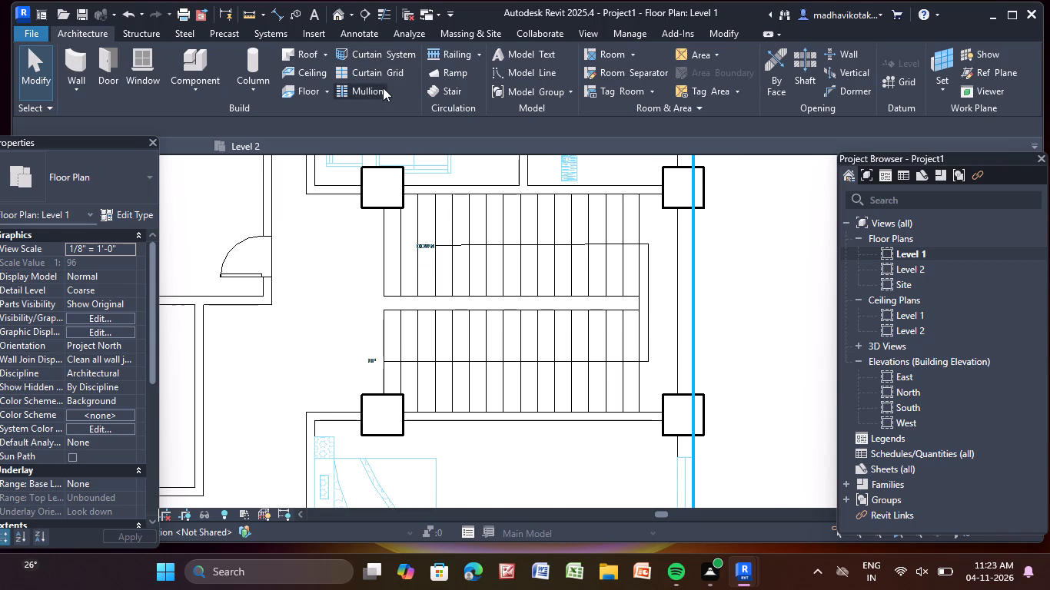
Start a new stair from Level 1 to Level 2 as a custom sketched run, ready for straight boundary lines.
click(447, 90)
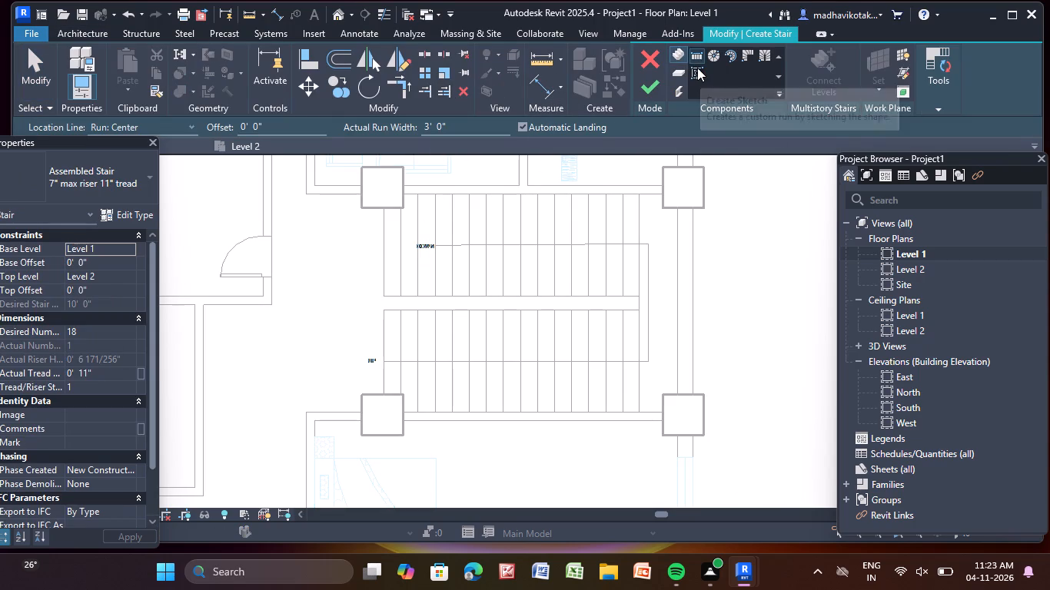
click(697, 68)
click(703, 51)
click(777, 53)
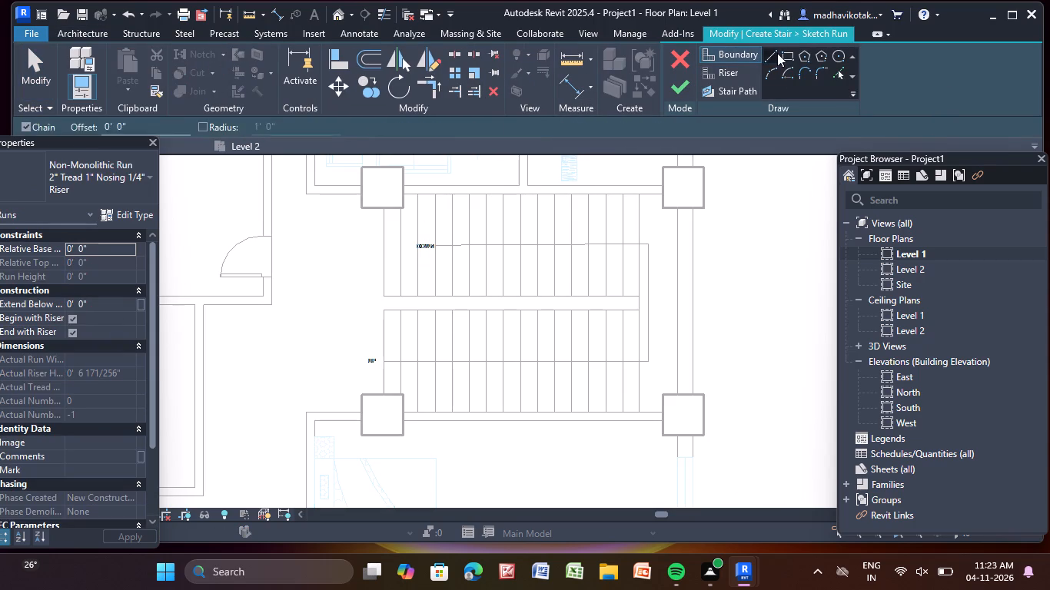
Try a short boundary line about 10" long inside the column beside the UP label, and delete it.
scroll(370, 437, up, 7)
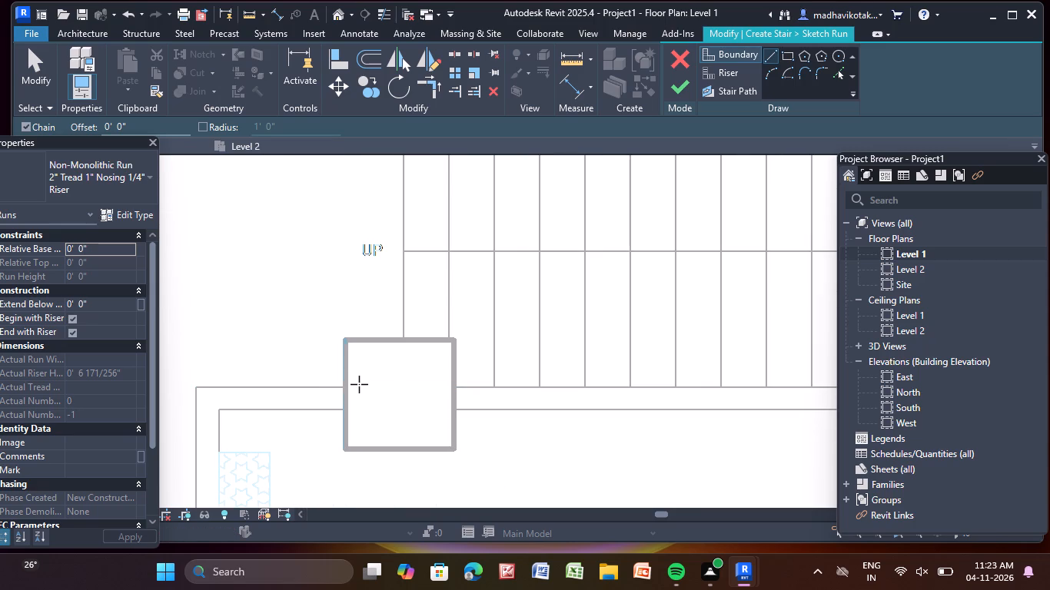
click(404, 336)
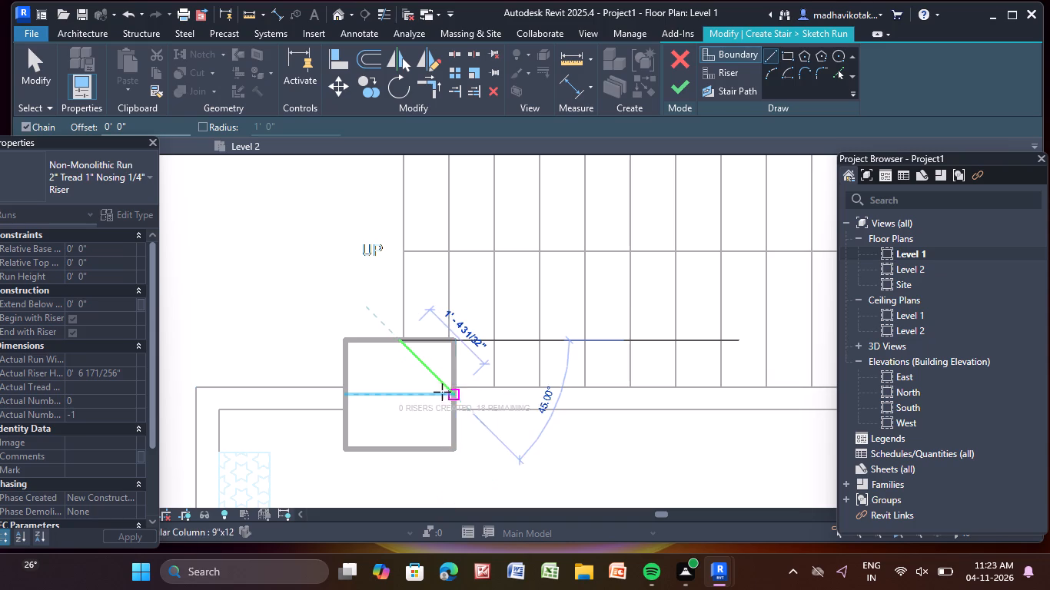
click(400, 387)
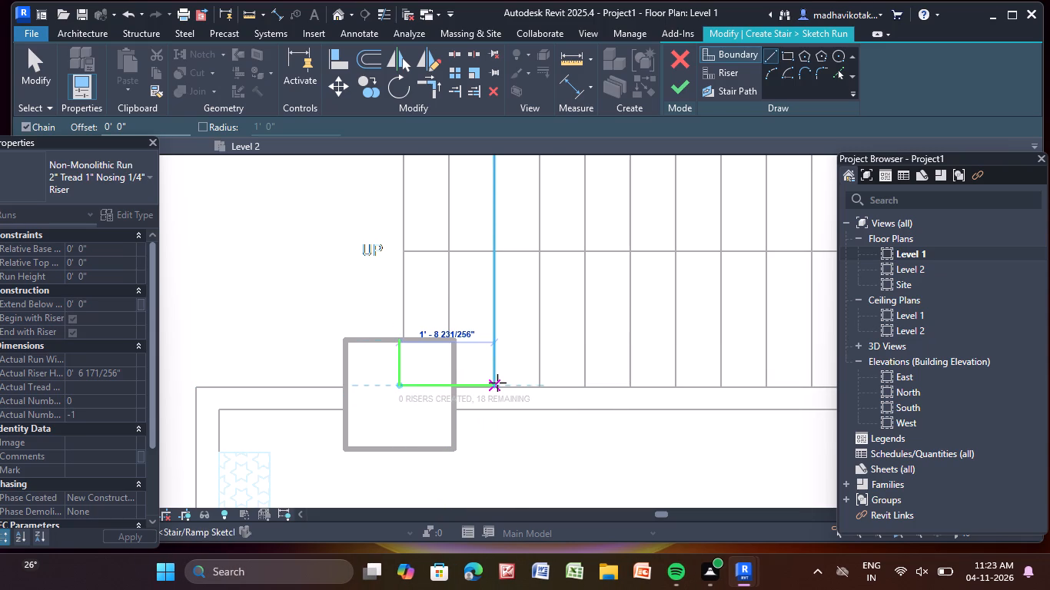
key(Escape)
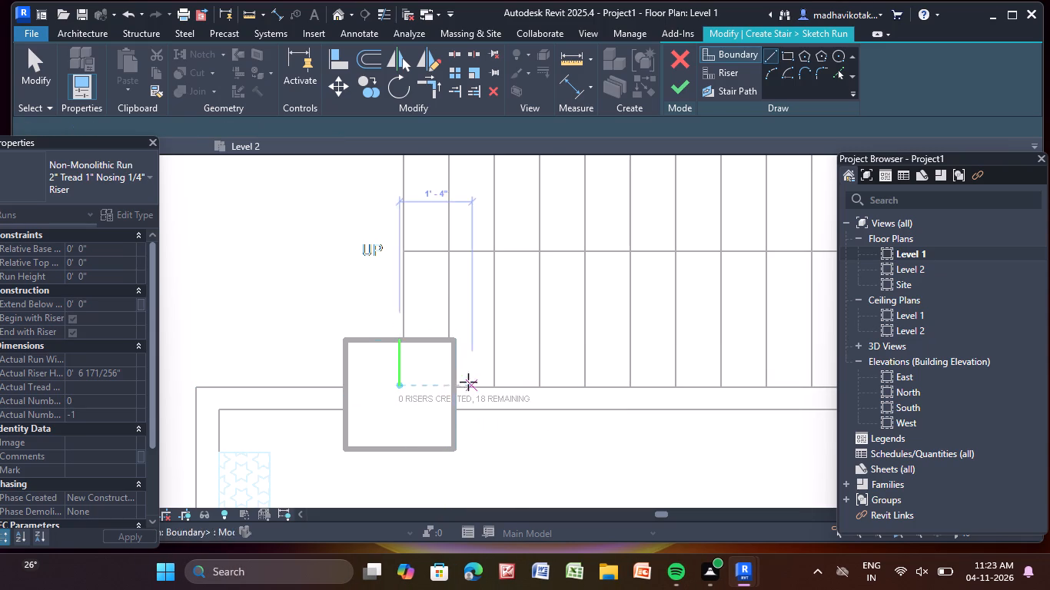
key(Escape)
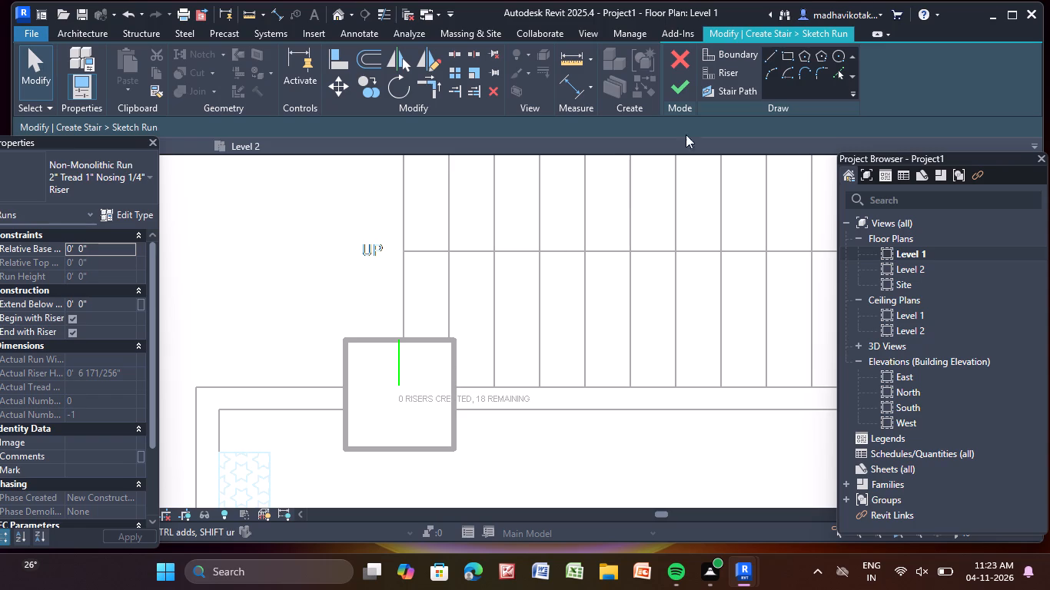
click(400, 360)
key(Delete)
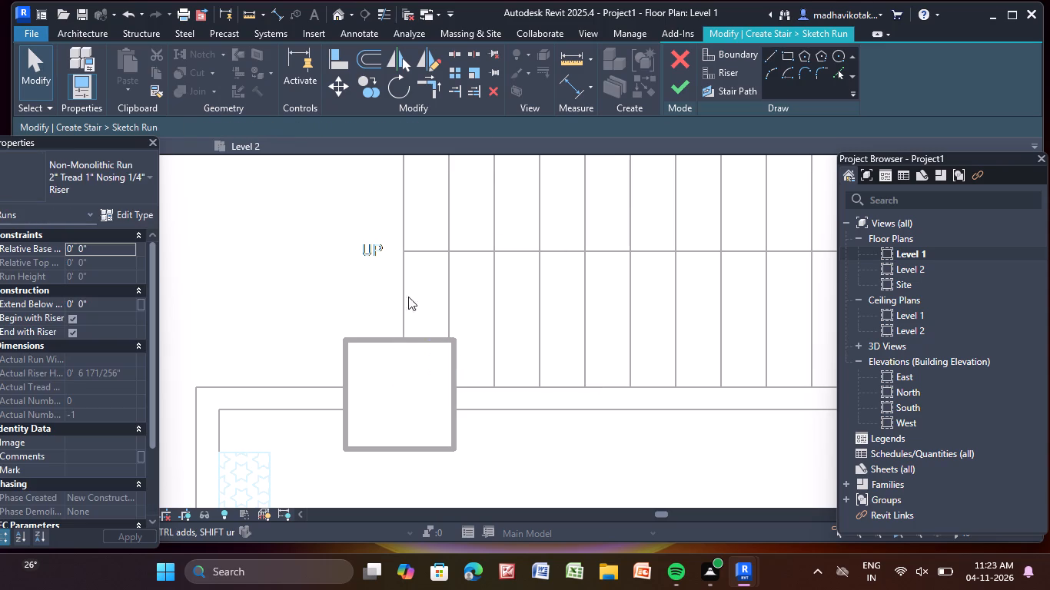
Sketch a boundary line about 13' 6" long along the UP flight's outer edge, from the near column's face into the opposite column.
click(772, 54)
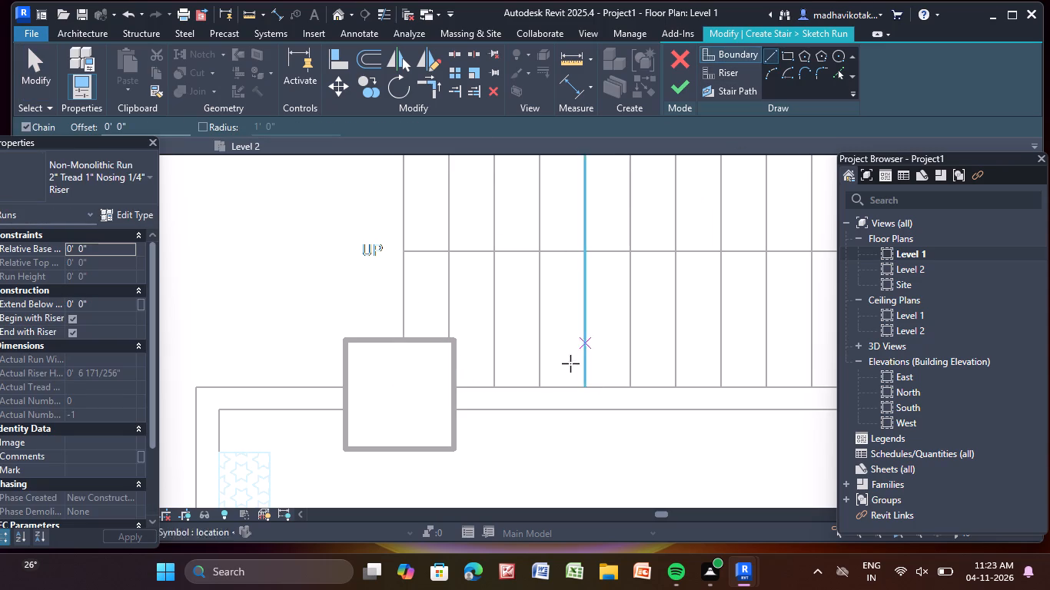
scroll(460, 384, up, 6)
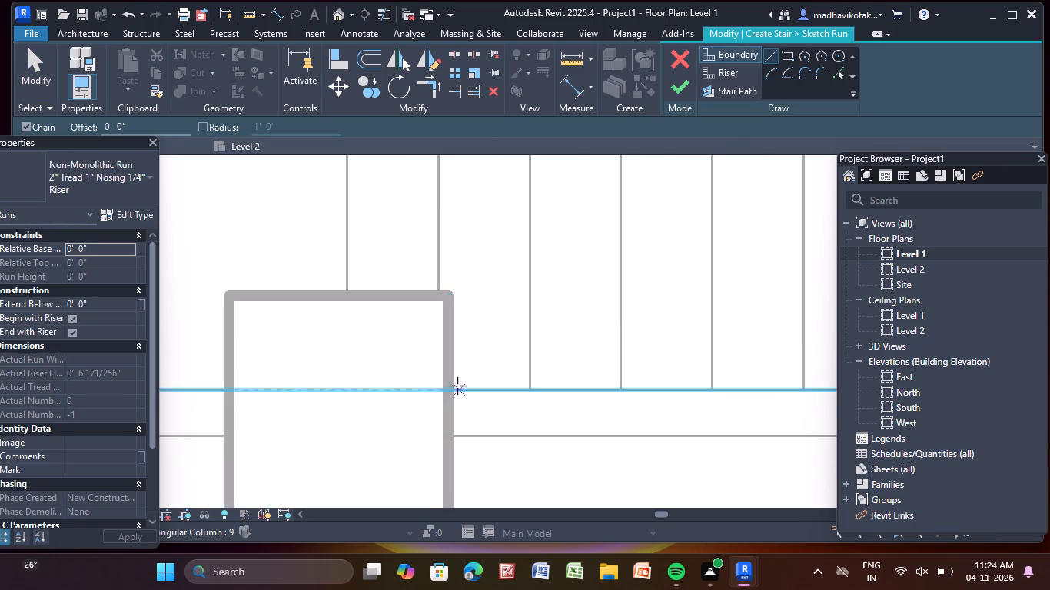
scroll(457, 386, up, 3)
click(444, 390)
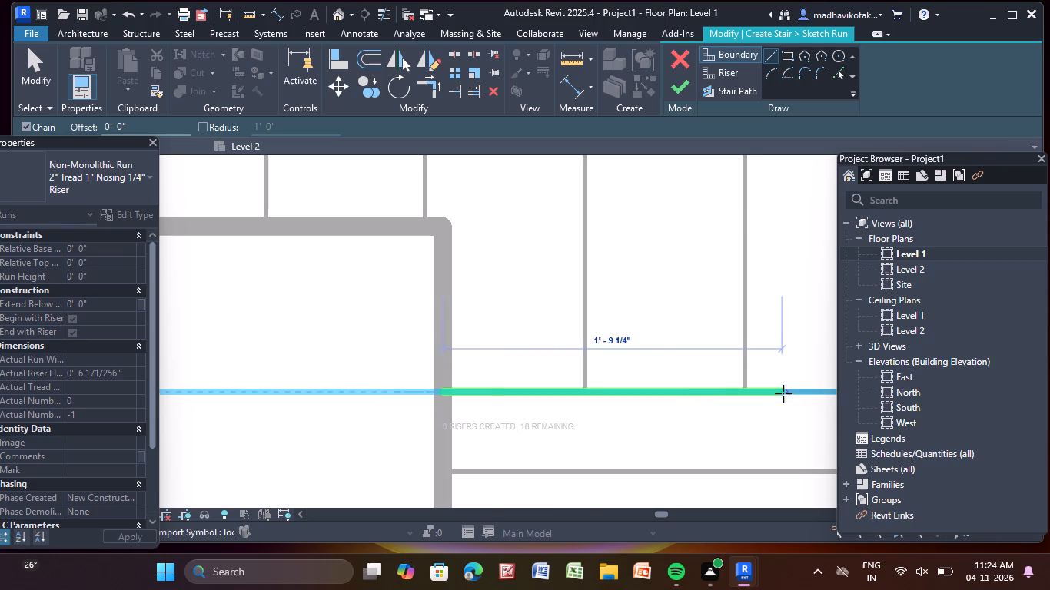
scroll(783, 393, down, 8)
middle_drag(806, 393, 44, 408)
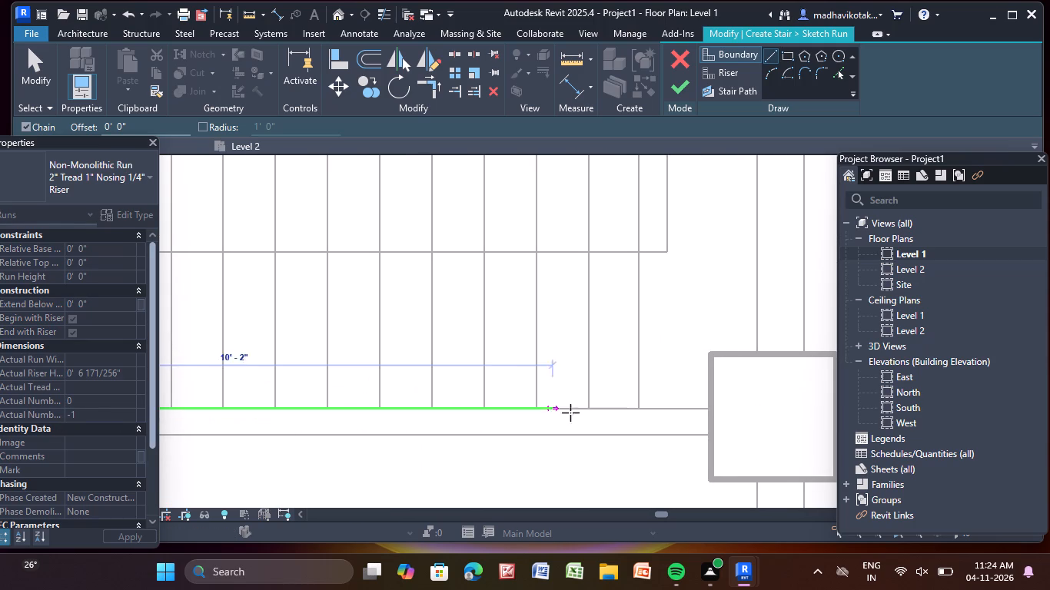
scroll(675, 407, down, 4)
middle_drag(675, 407, 427, 419)
scroll(454, 416, down, 1)
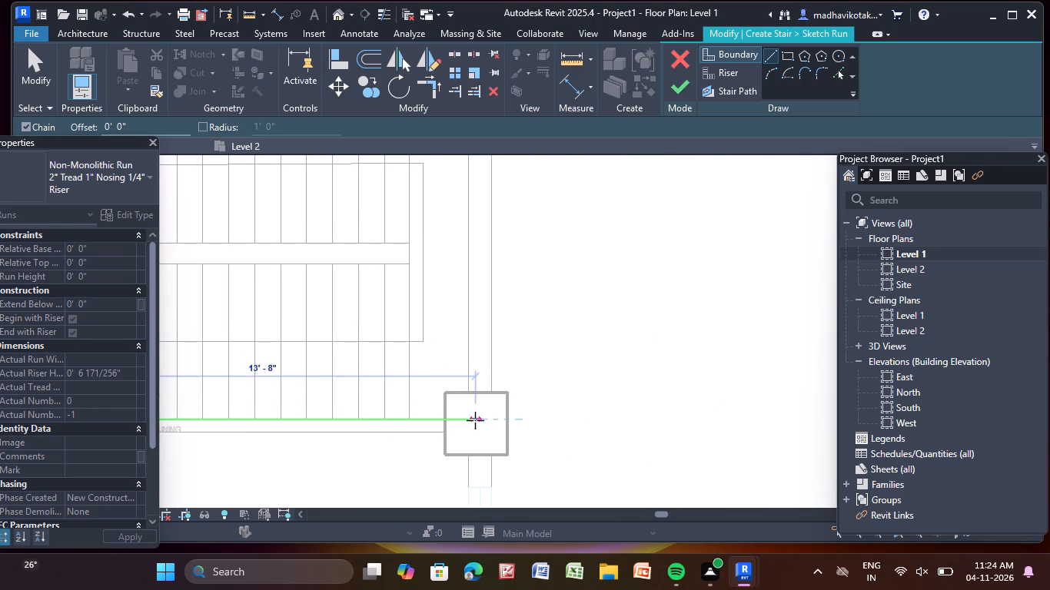
scroll(507, 415, down, 5)
middle_drag(507, 415, 653, 429)
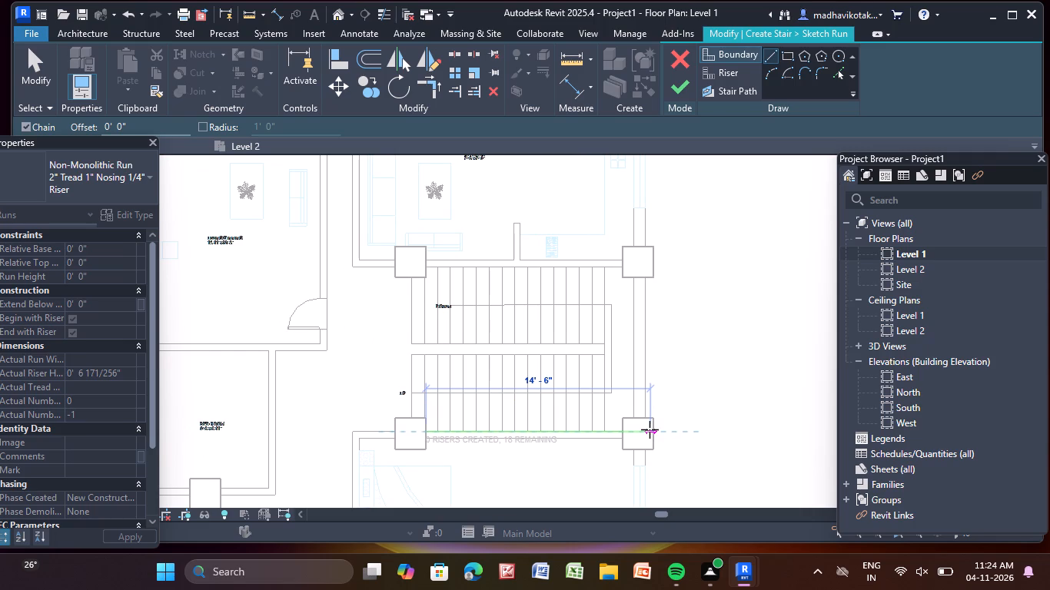
scroll(650, 429, up, 5)
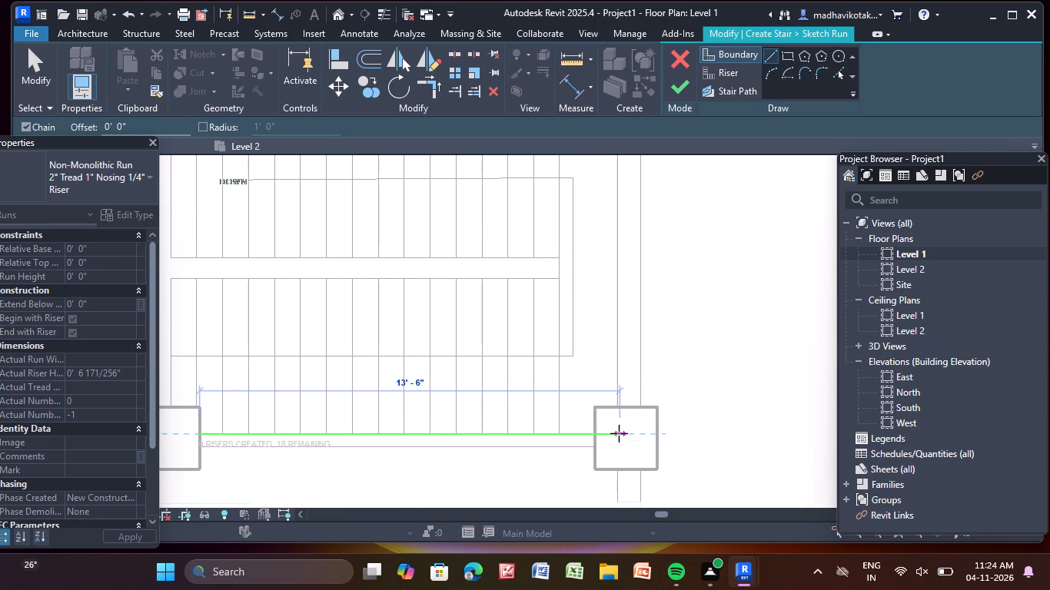
click(620, 435)
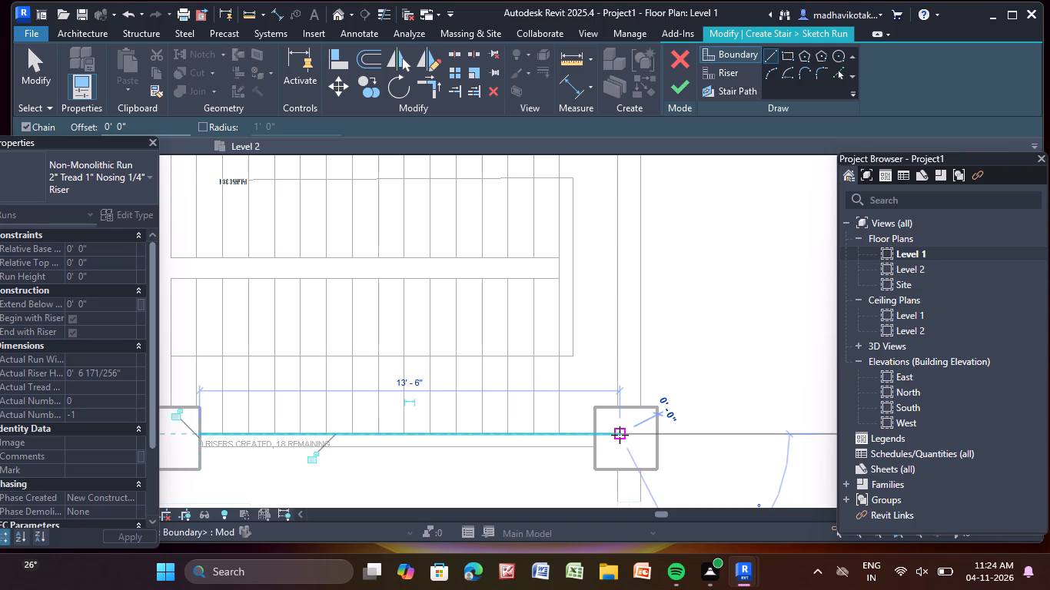
key(Escape)
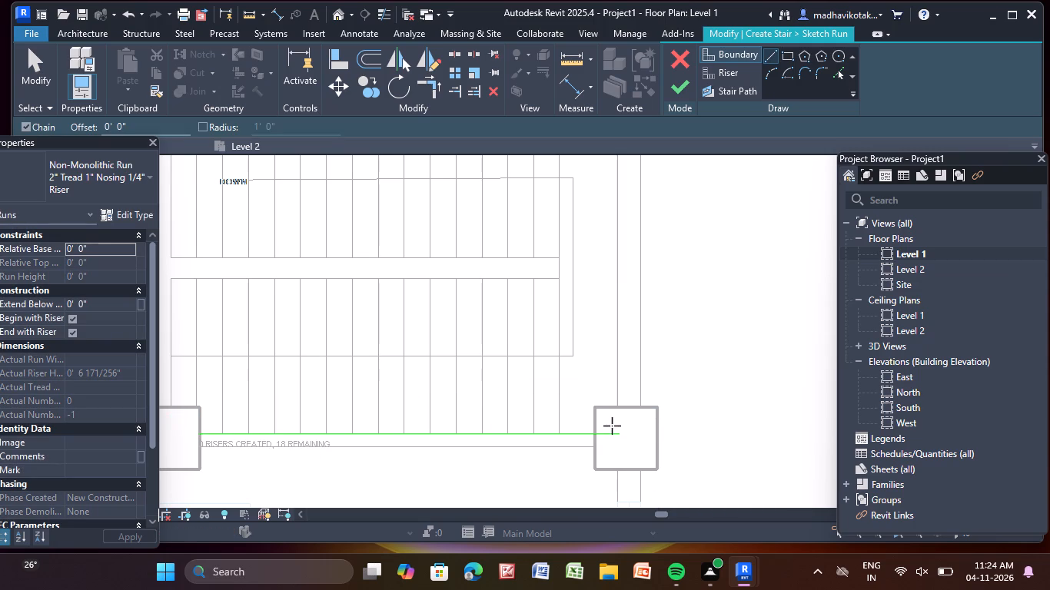
Sketch the boundary line across the landing end of the stairwell, from the UP-side column's inner face to the DOWN flight's outer edge.
click(617, 406)
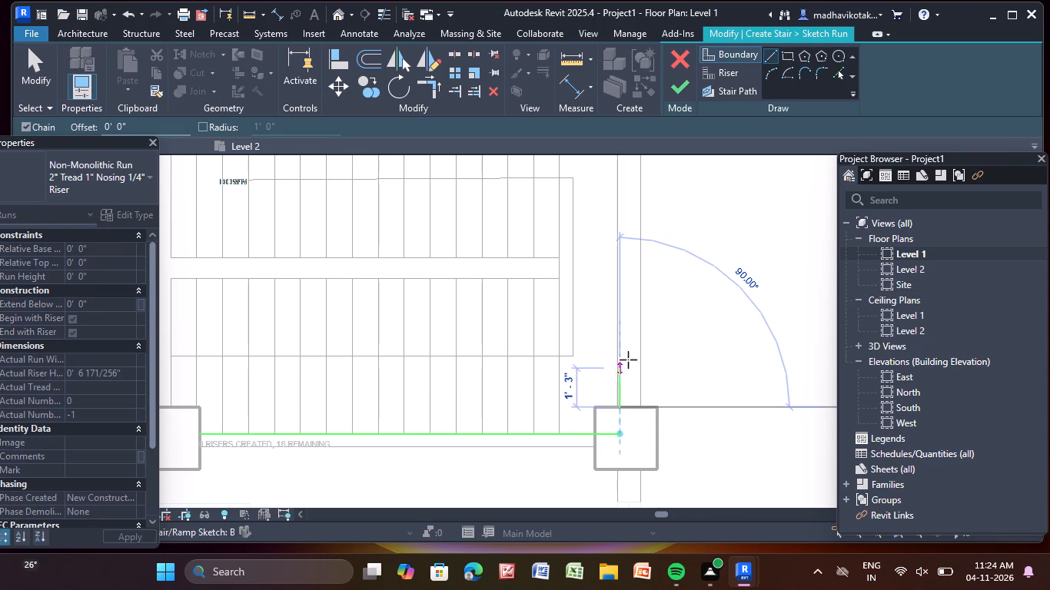
key(Escape)
scroll(632, 401, up, 6)
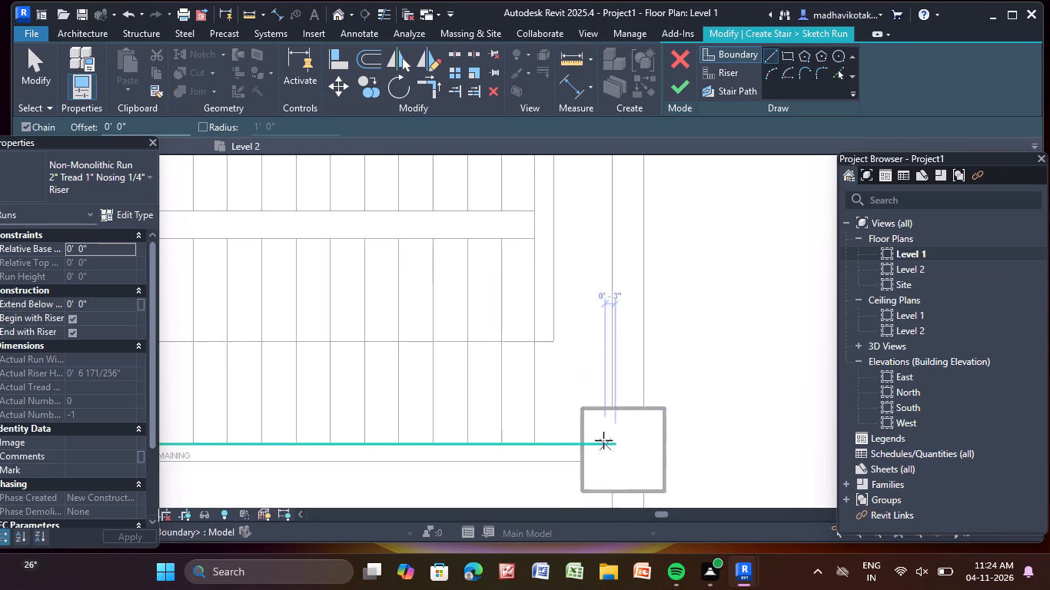
scroll(603, 440, up, 7)
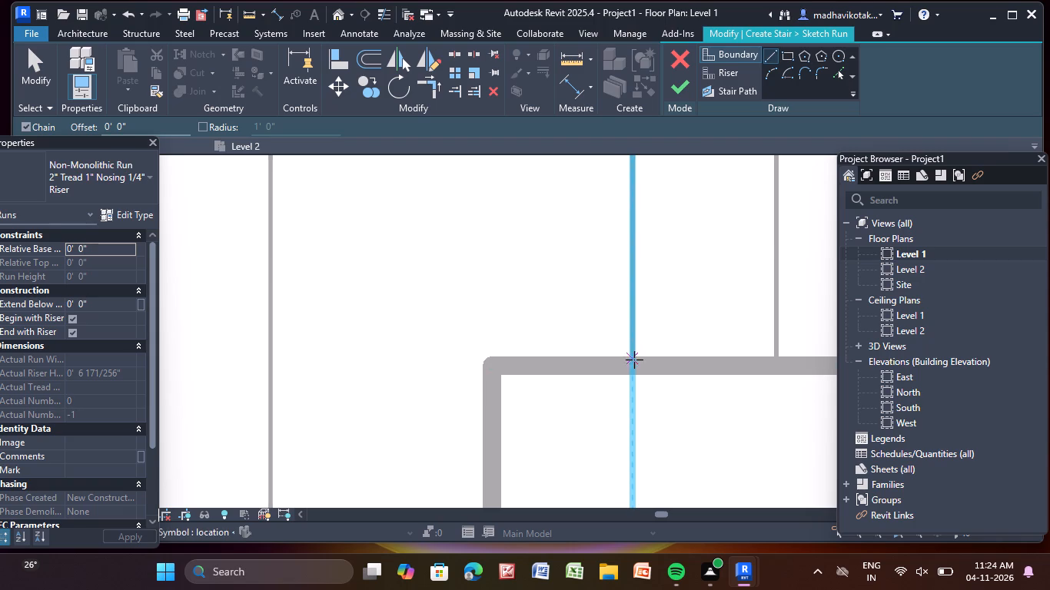
click(636, 365)
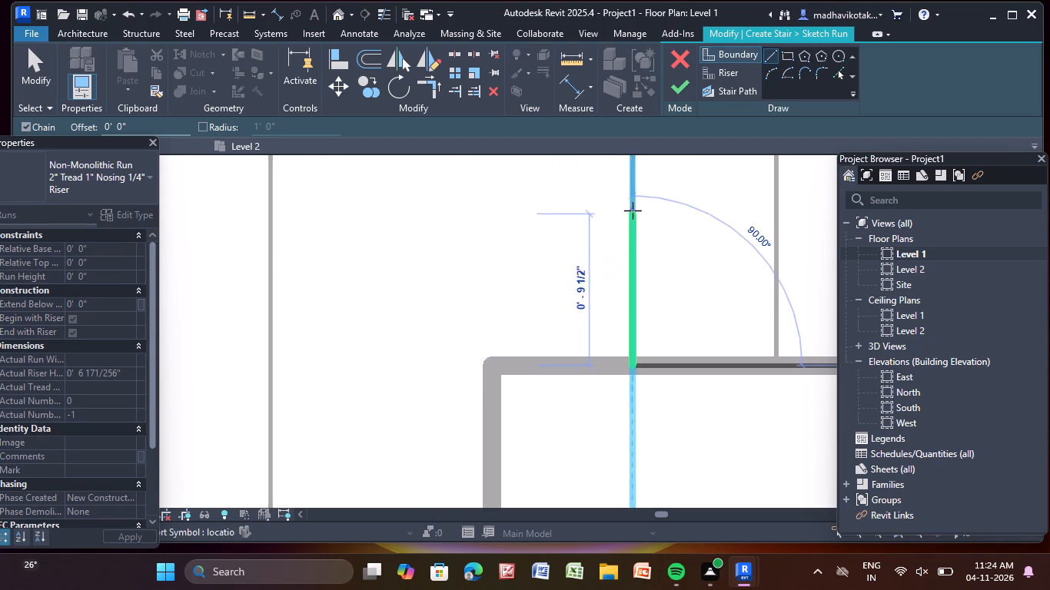
scroll(636, 204, down, 14)
middle_drag(636, 204, 643, 529)
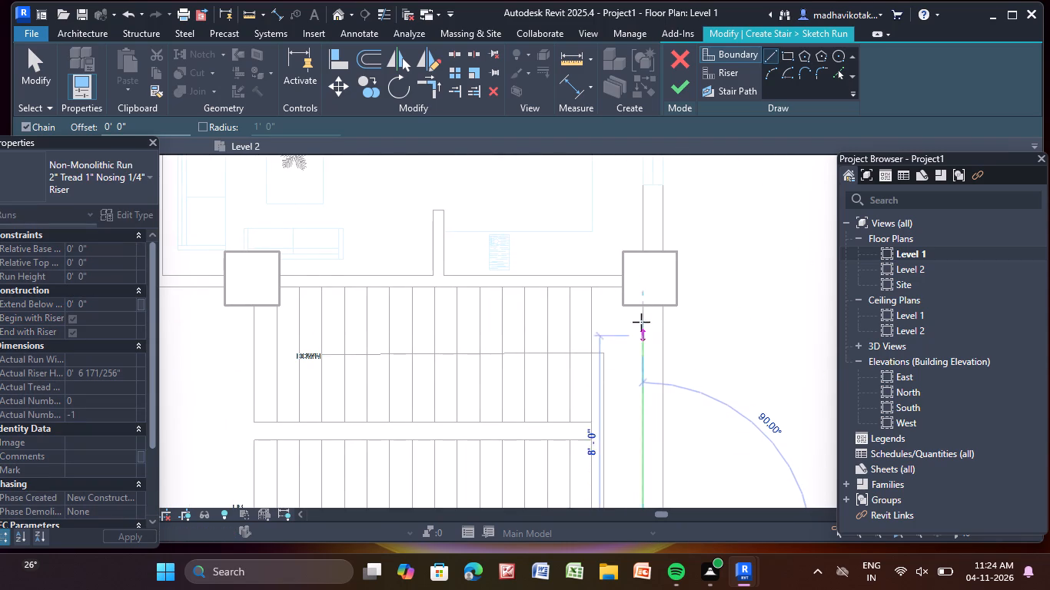
scroll(644, 289, up, 5)
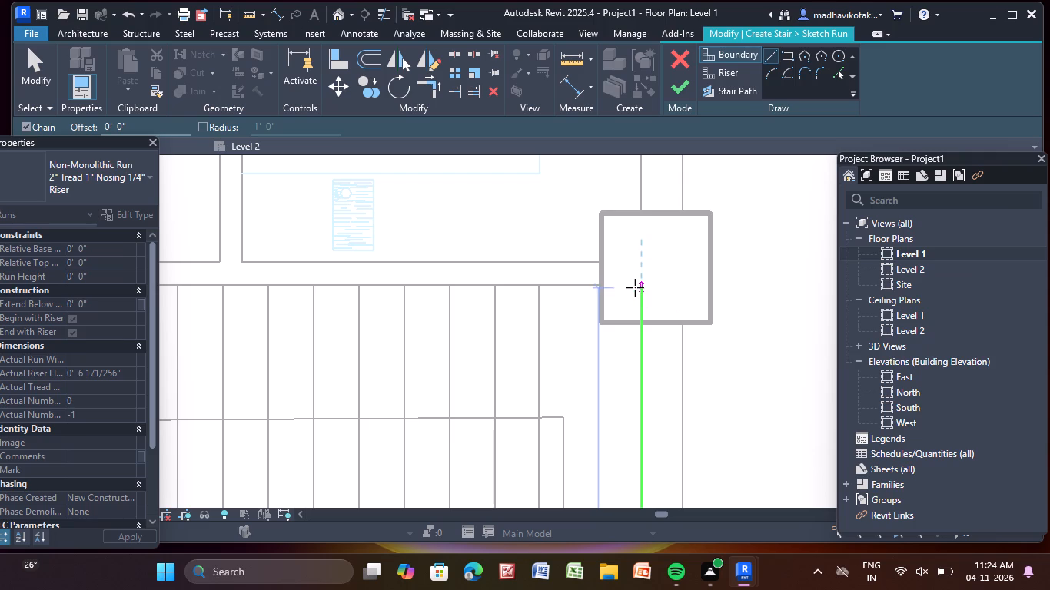
click(643, 283)
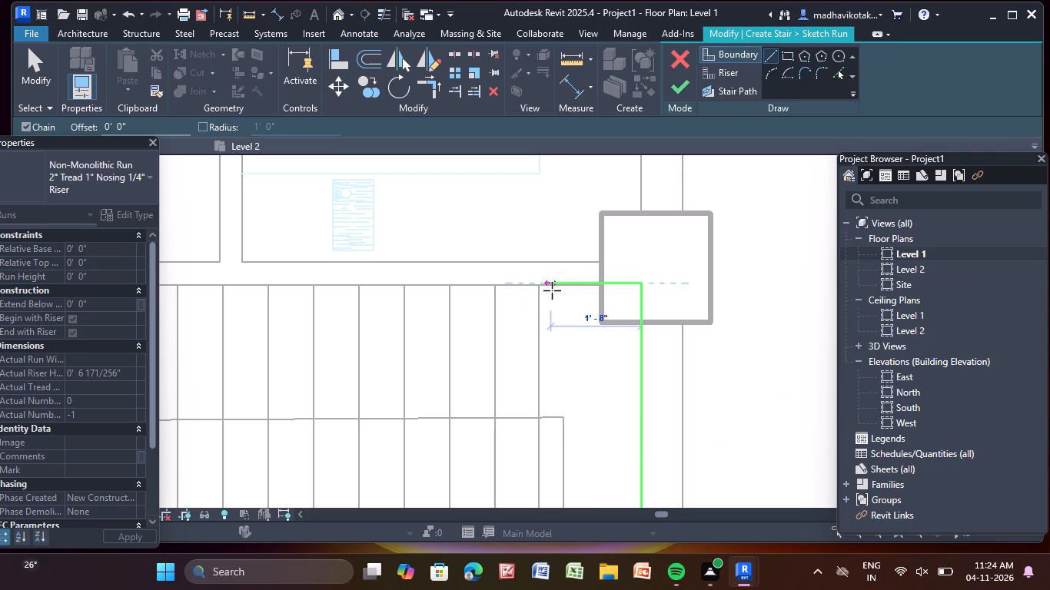
key(Escape)
Sketch a boundary line about 13' 8" long along the DOWN flight's outer edge, from the landing-end column's face to inside the opposite column.
click(601, 287)
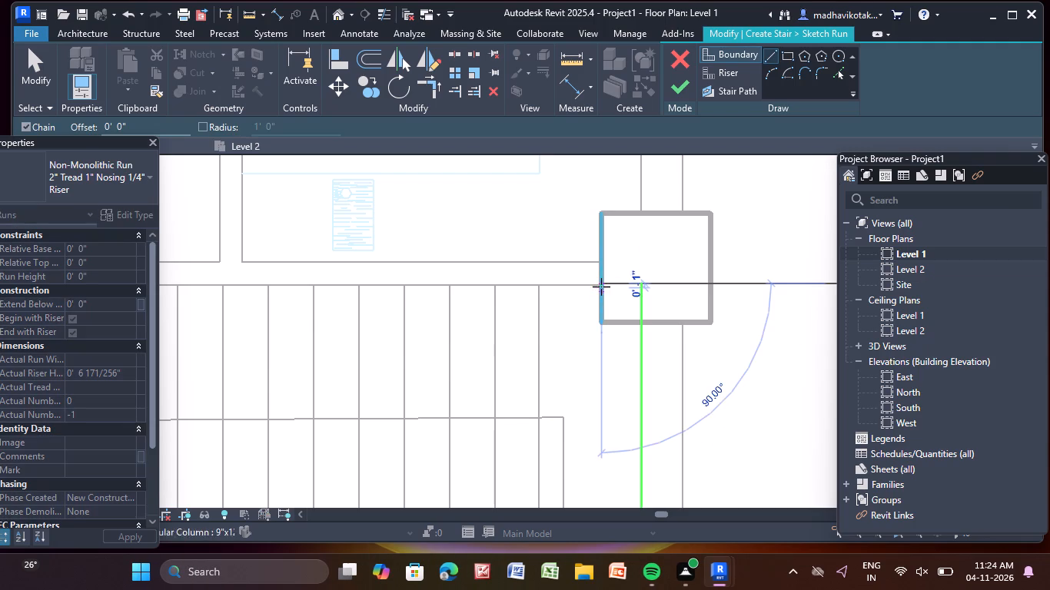
scroll(259, 287, down, 3)
middle_drag(259, 287, 594, 359)
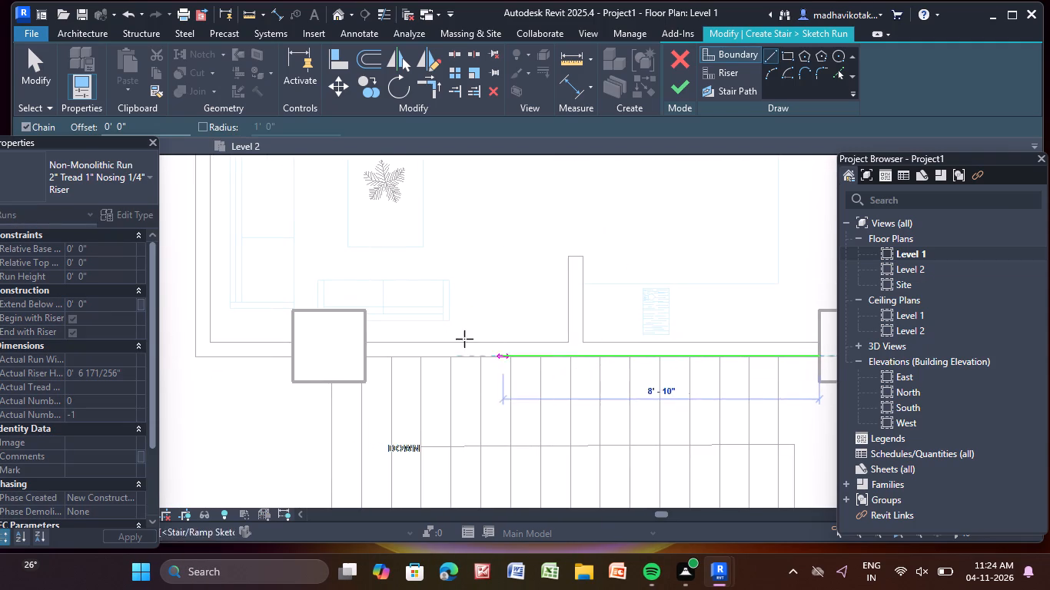
click(333, 356)
key(Escape)
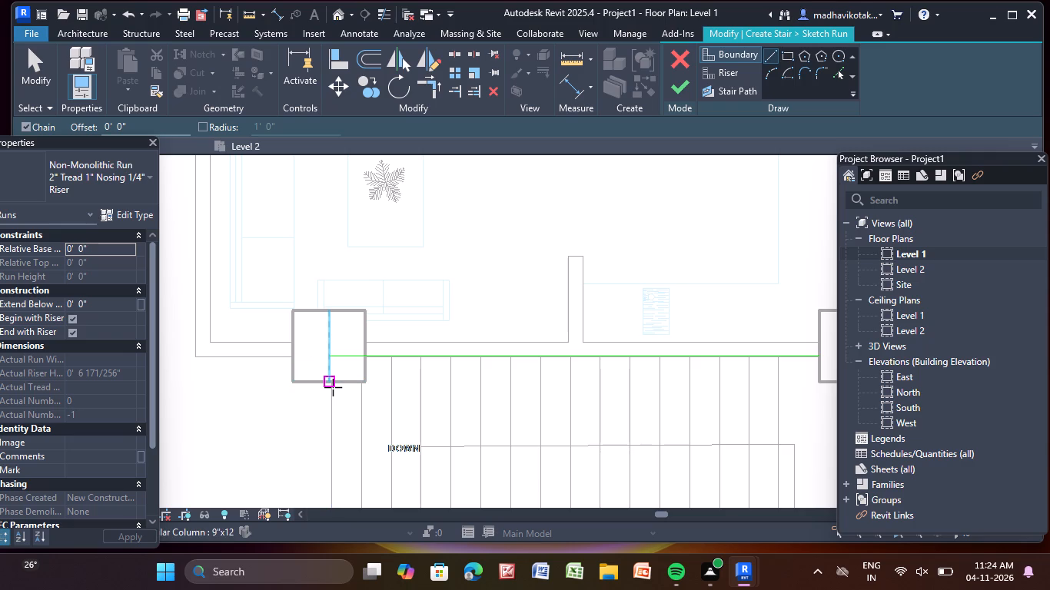
scroll(332, 387, up, 10)
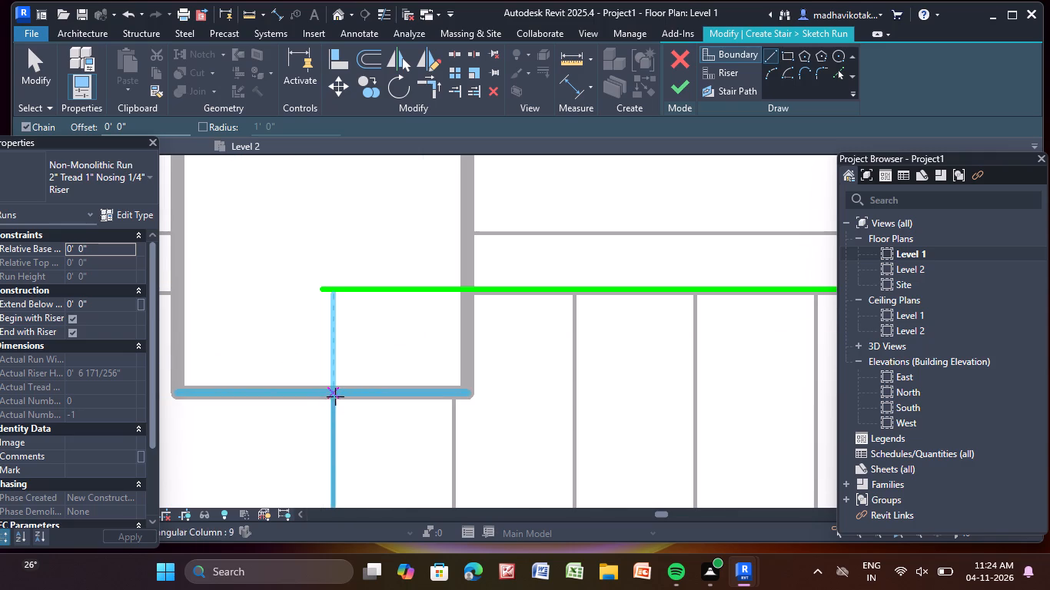
Sketch the boundary line along the DOWN flight's first riser line, from the column's face to the flight's inner edge.
click(335, 390)
scroll(342, 470, down, 4)
middle_drag(342, 470, 304, 215)
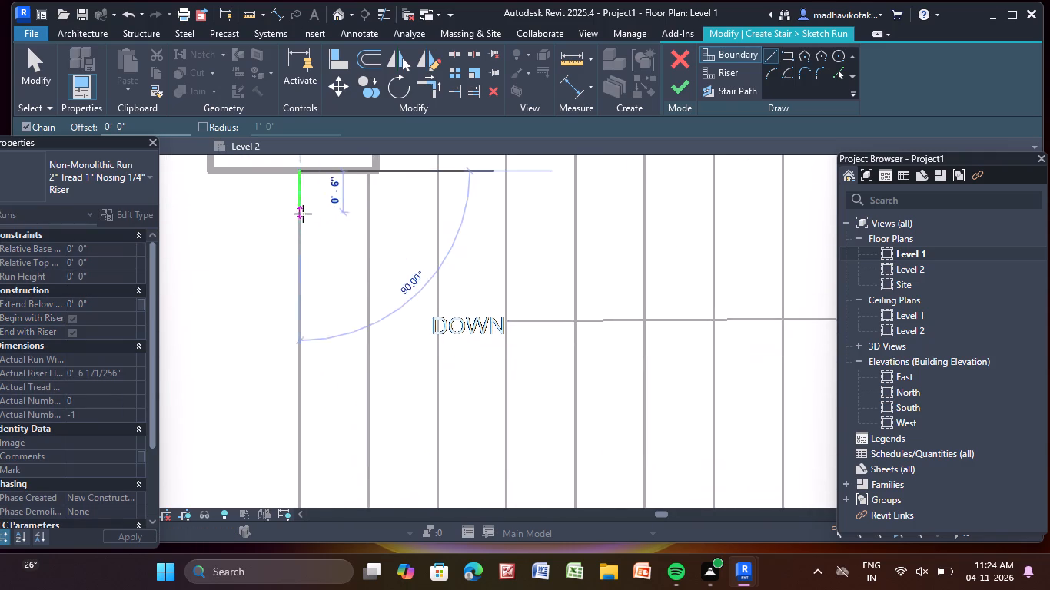
scroll(303, 436, down, 4)
middle_drag(302, 436, 324, 218)
scroll(324, 277, up, 9)
click(324, 256)
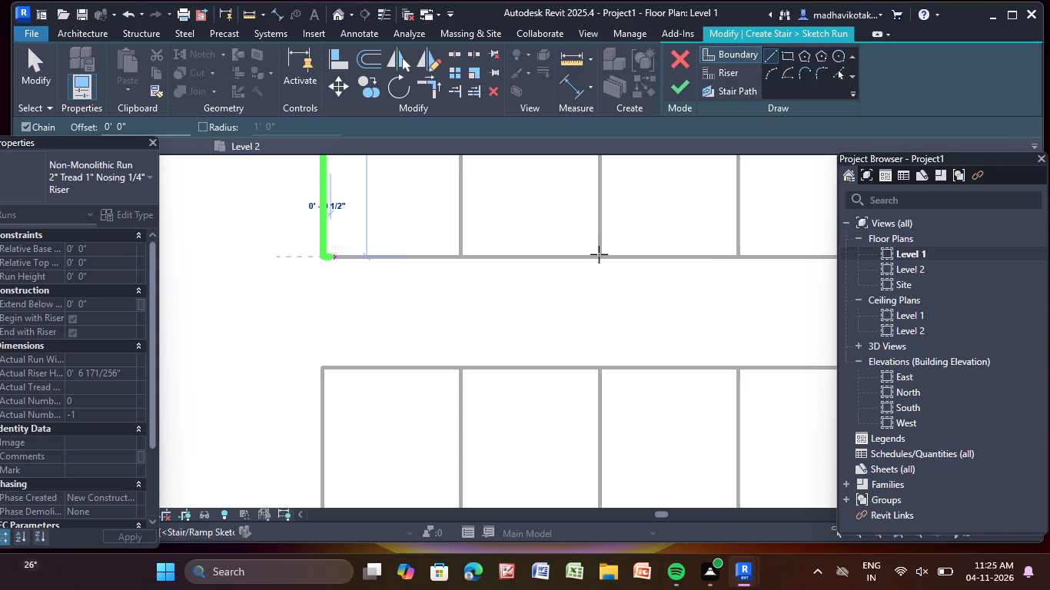
Sketch a boundary line about 12' 6" long along the DOWN flight's inner edge to the last riser line at the landing.
scroll(762, 267, down, 5)
middle_drag(761, 272, 736, 278)
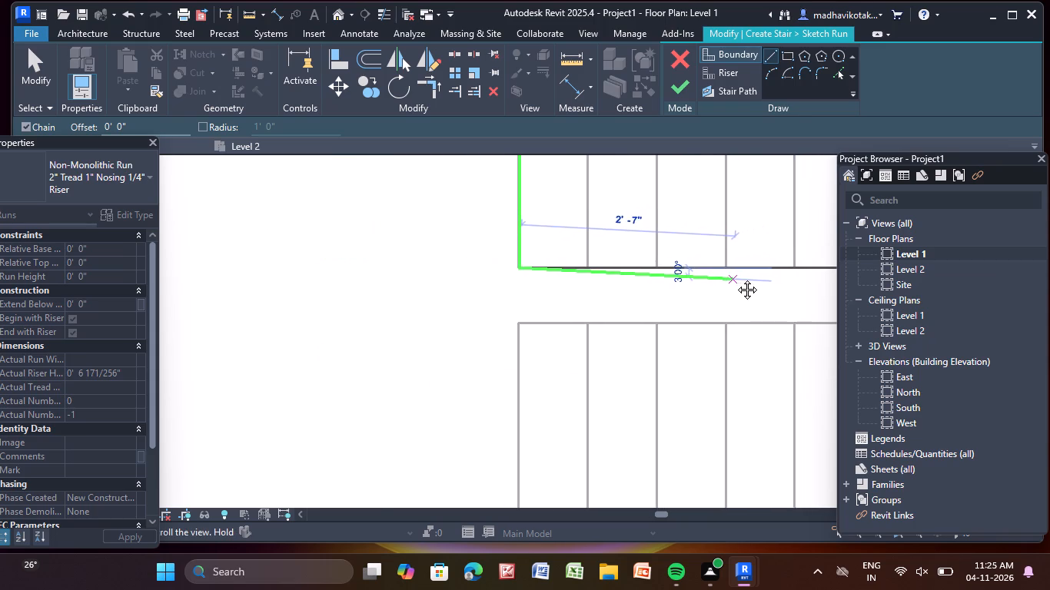
middle_drag(736, 278, 235, 310)
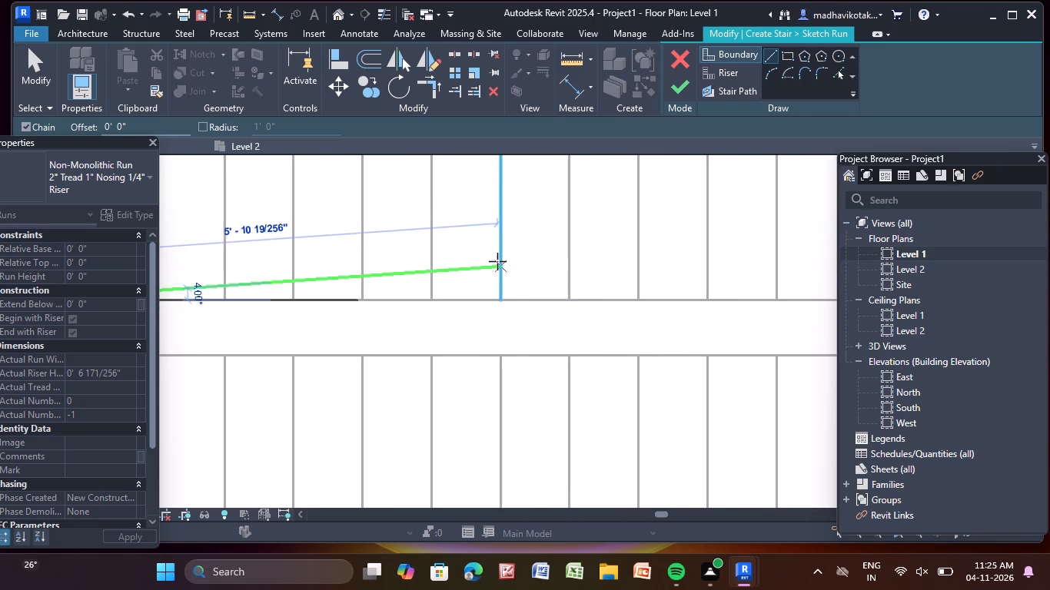
scroll(520, 298, down, 4)
middle_drag(560, 311, 150, 390)
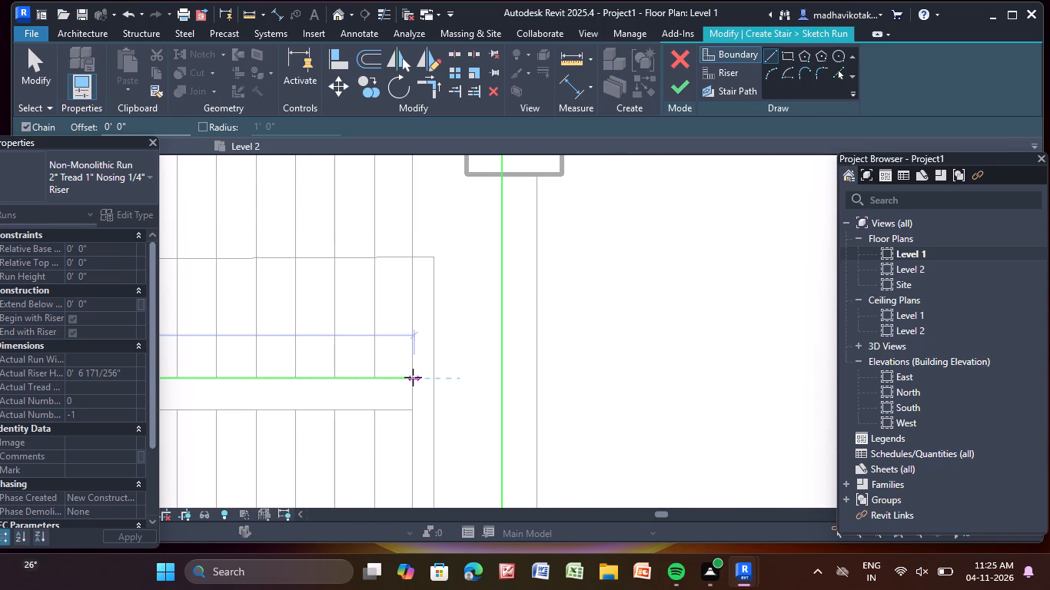
scroll(413, 377, up, 4)
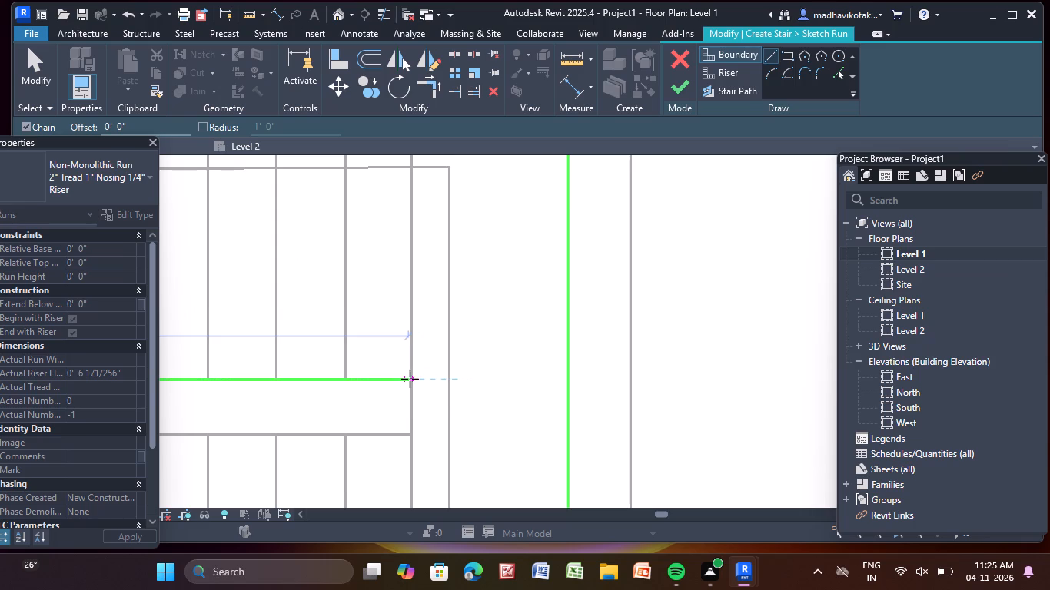
click(418, 378)
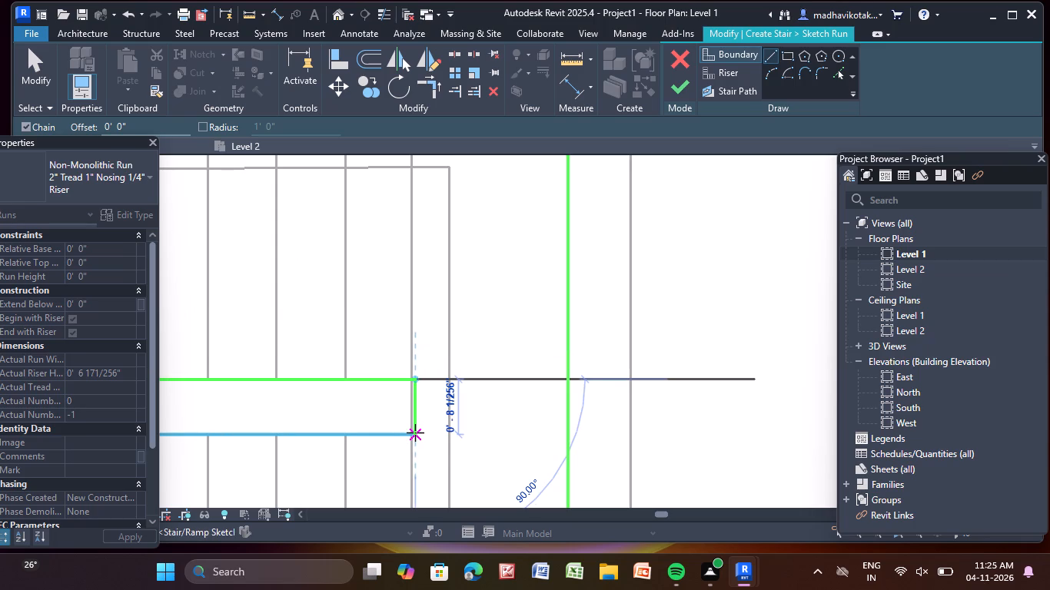
key(Escape)
Shorten the landing end of the DOWN flight's inner boundary line so it ends on the last riser line.
scroll(397, 386, up, 7)
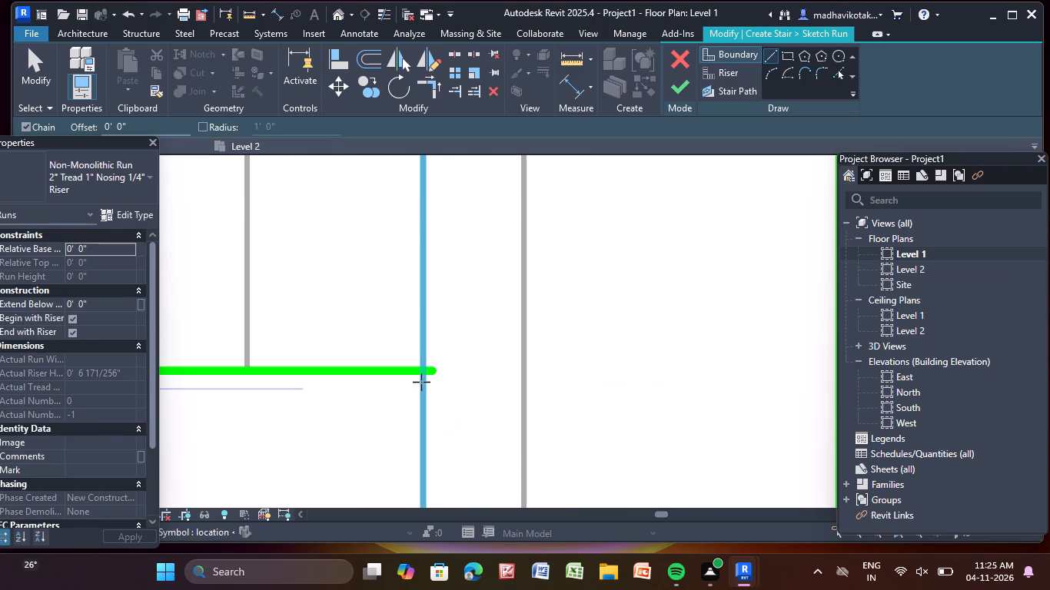
key(Escape)
click(428, 373)
scroll(428, 373, up, 5)
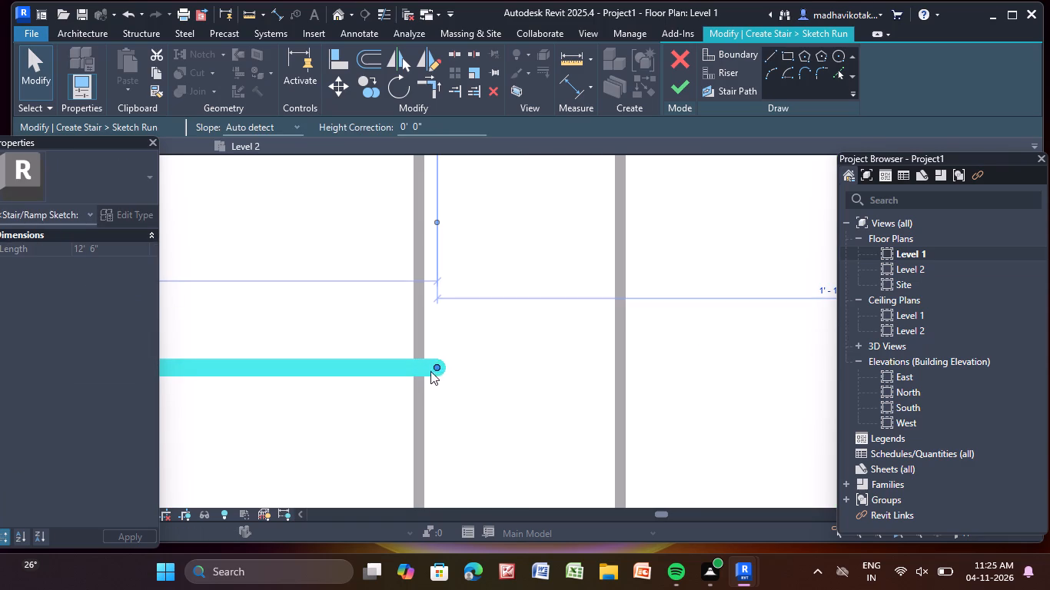
drag(439, 366, 424, 363)
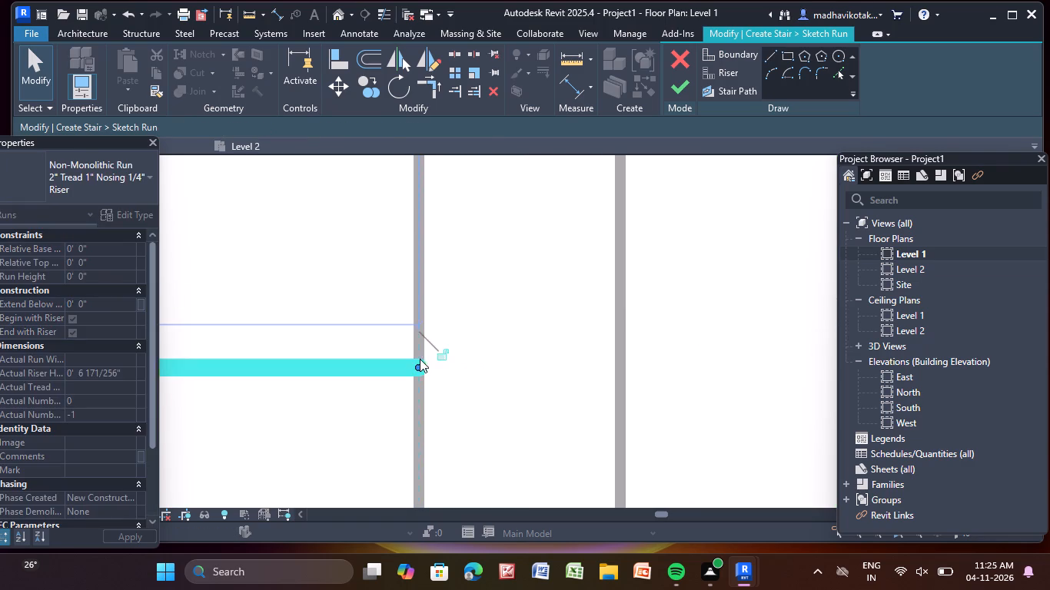
key(Escape)
Sketch a boundary line about 8" long across the gap between the two flights at the landing end.
click(745, 57)
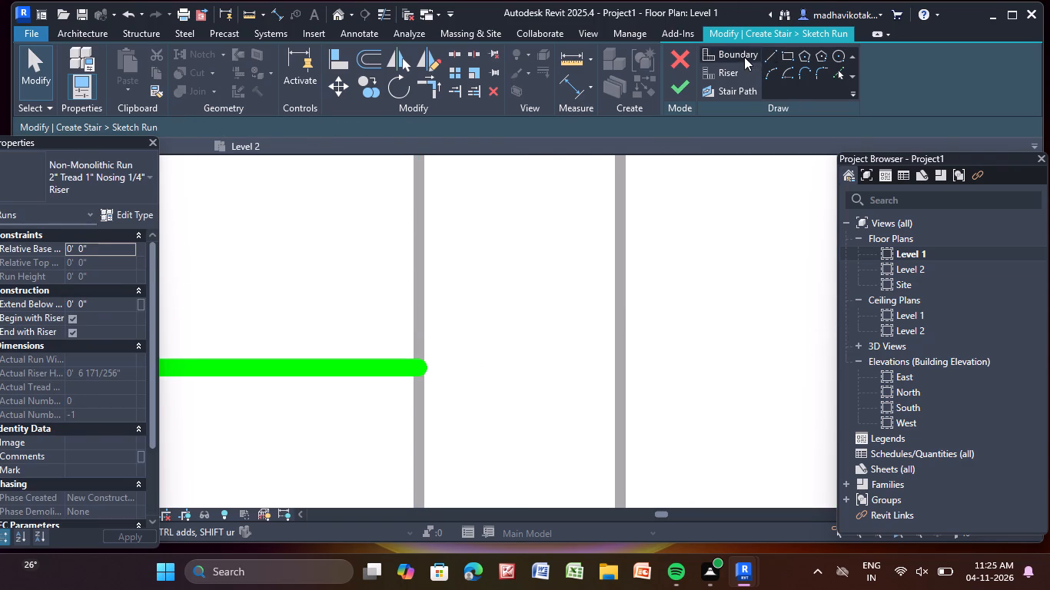
click(769, 53)
scroll(509, 345, down, 1)
middle_drag(503, 351, 562, 108)
scroll(540, 175, down, 3)
click(734, 50)
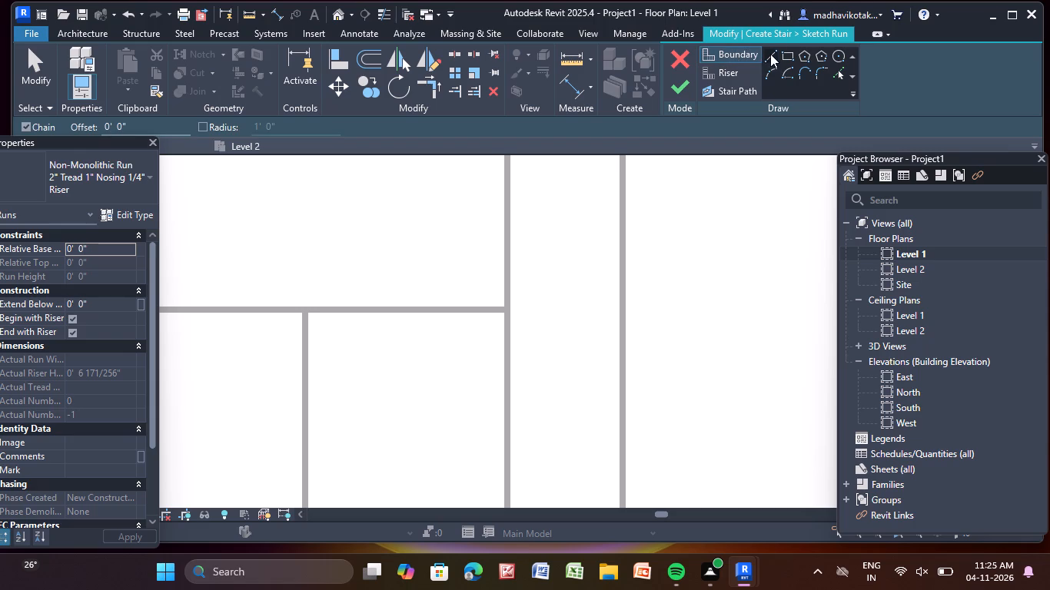
click(770, 54)
scroll(527, 283, down, 5)
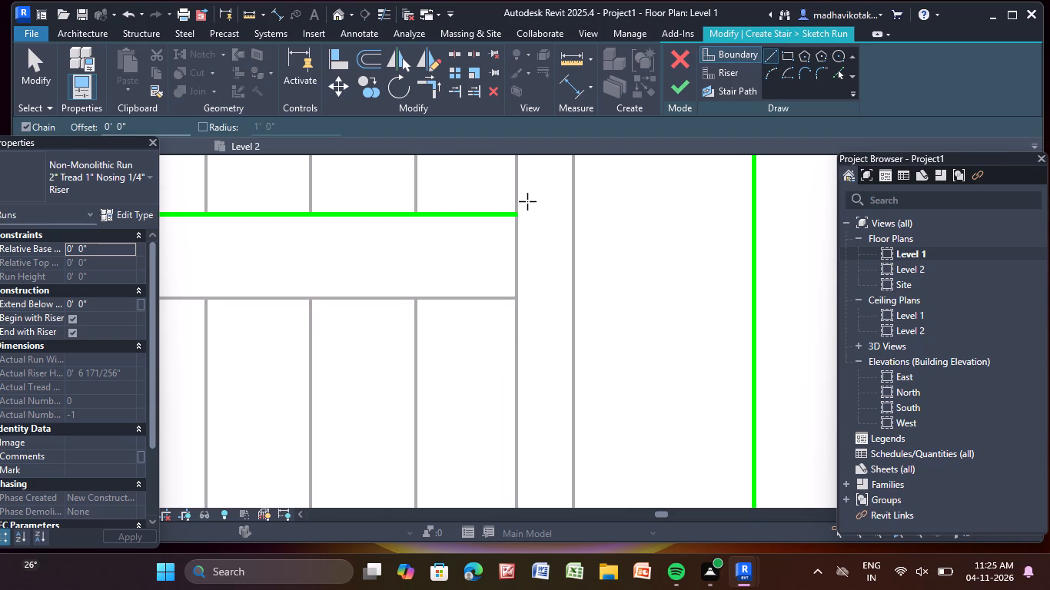
click(518, 216)
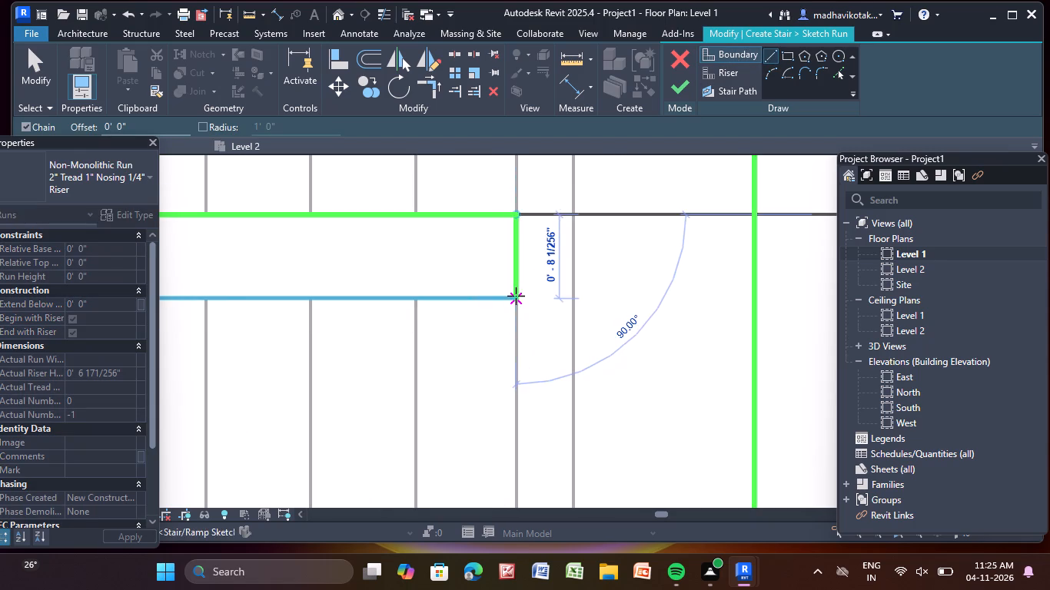
click(516, 296)
Sketch a boundary line about 12' 5 1/2" long along the UP flight's inner edge, from the landing end to the first riser line.
scroll(381, 301, down, 6)
middle_drag(378, 303, 803, 307)
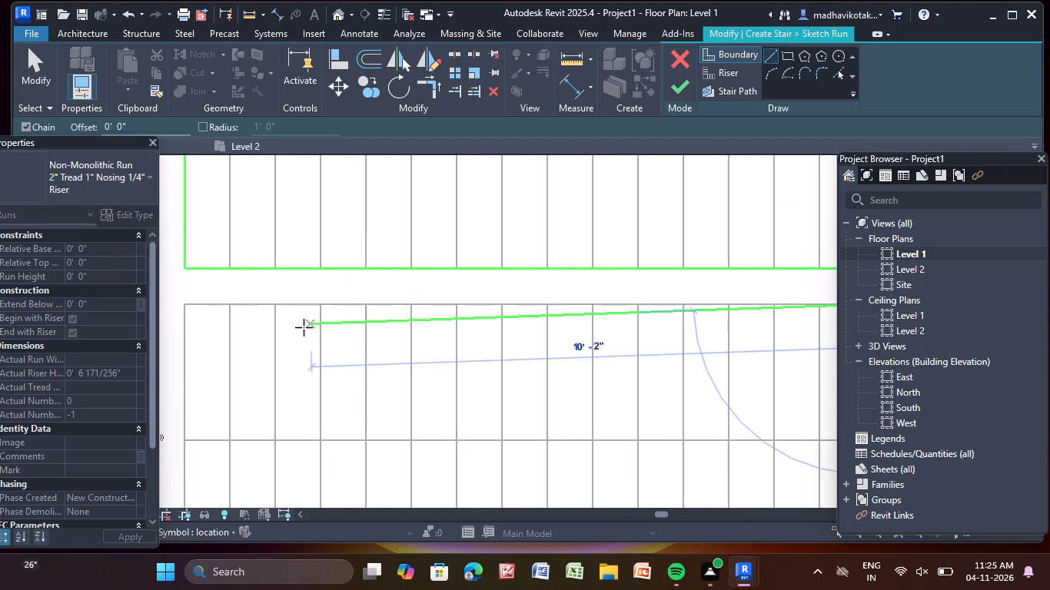
scroll(268, 323, down, 4)
middle_drag(277, 322, 493, 340)
scroll(454, 325, up, 5)
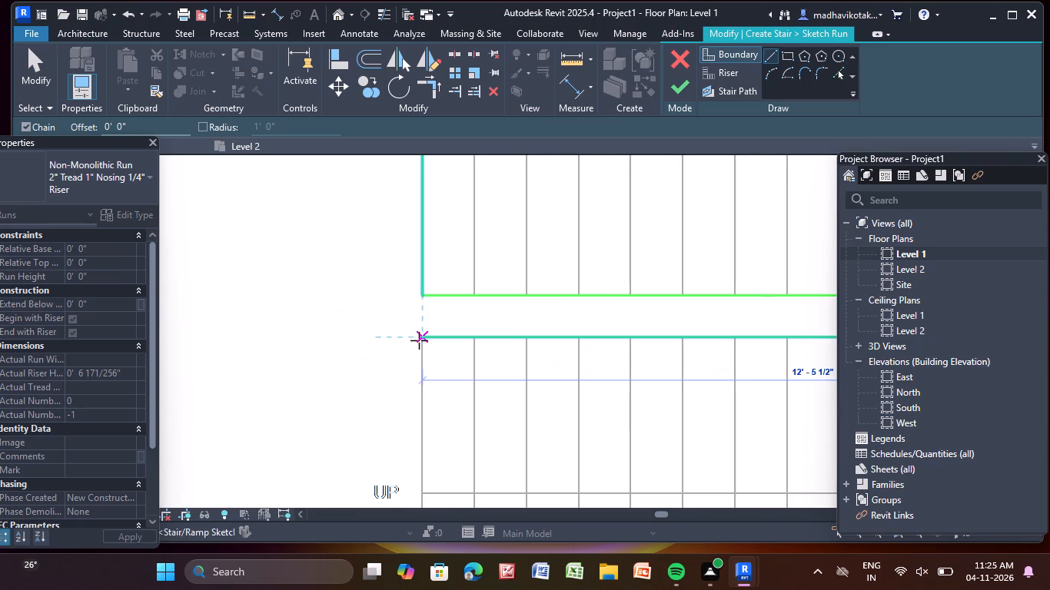
click(419, 340)
Sketch a boundary line about 4' 2" long along the UP flight's first riser line, from its inner edge to the column's face.
scroll(428, 433, down, 5)
middle_drag(425, 435, 367, 154)
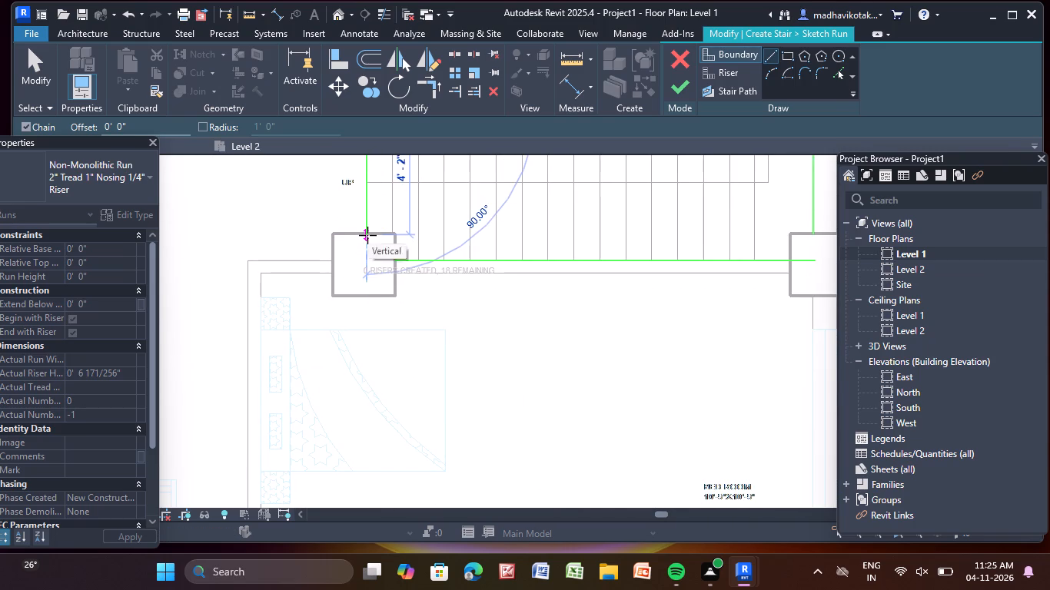
click(367, 234)
key(Escape)
key(Escape)
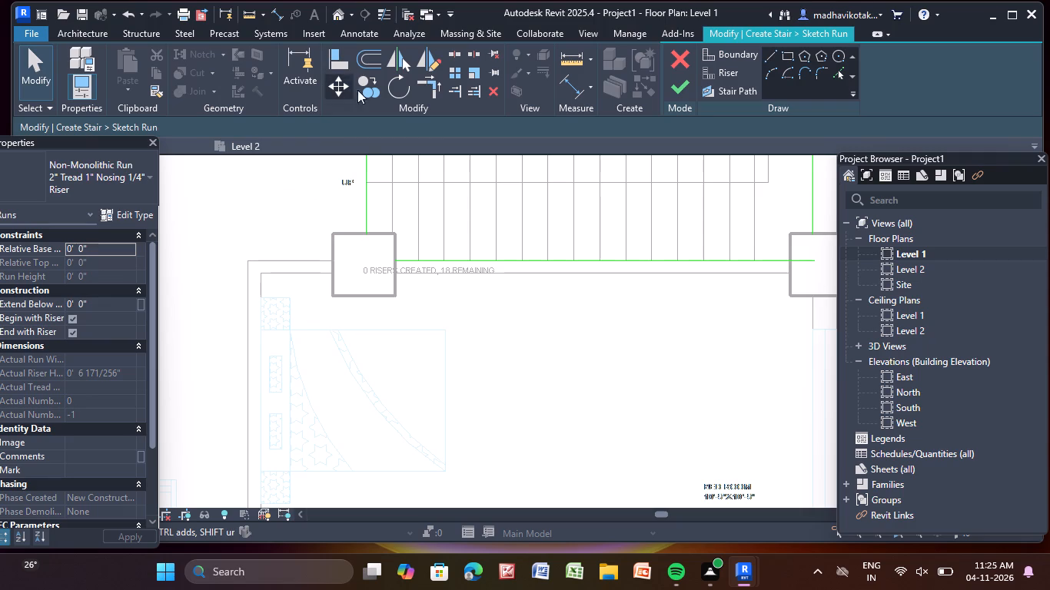
Trim/extend the UP flight's outer boundary line and its first riser boundary line to a corner inside the column.
click(434, 88)
click(410, 257)
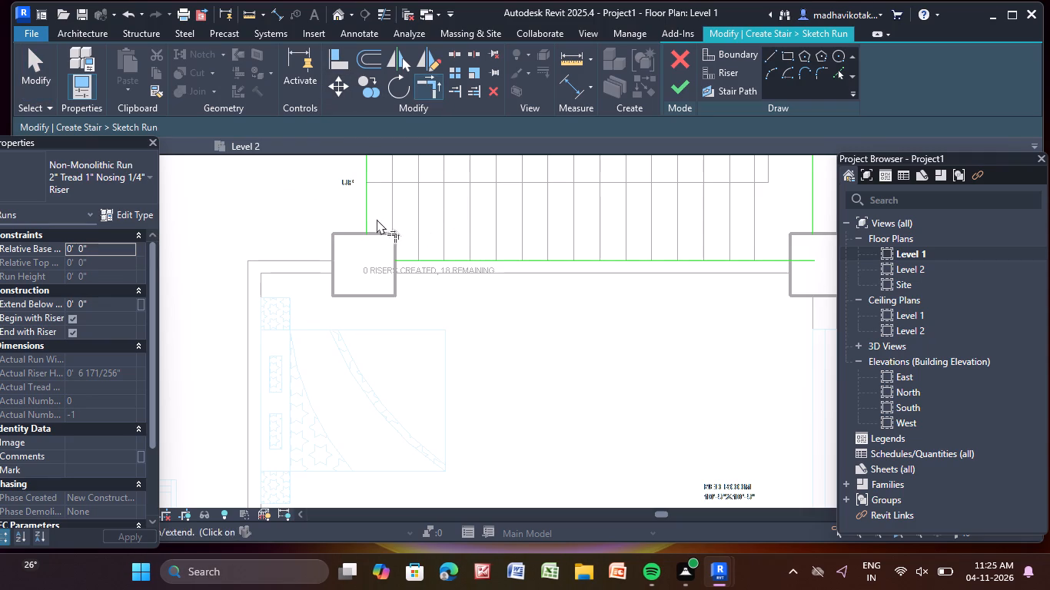
click(366, 205)
key(Escape)
Trim/extend the UP flight's outer boundary line and the landing-end boundary line to a corner inside the landing-end column.
scroll(382, 276, down, 7)
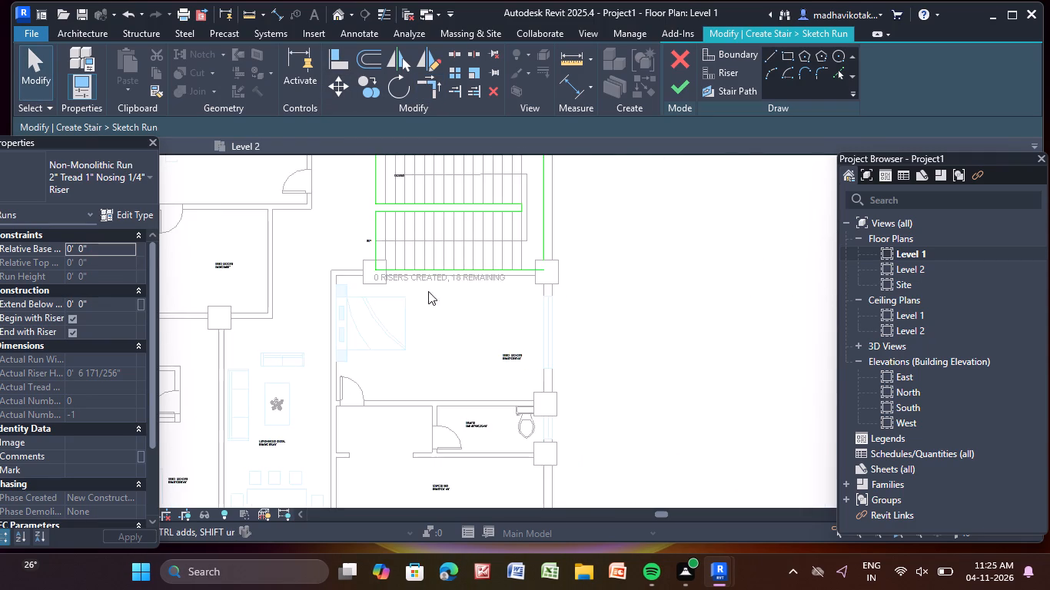
scroll(618, 247, up, 4)
scroll(489, 287, up, 5)
click(436, 91)
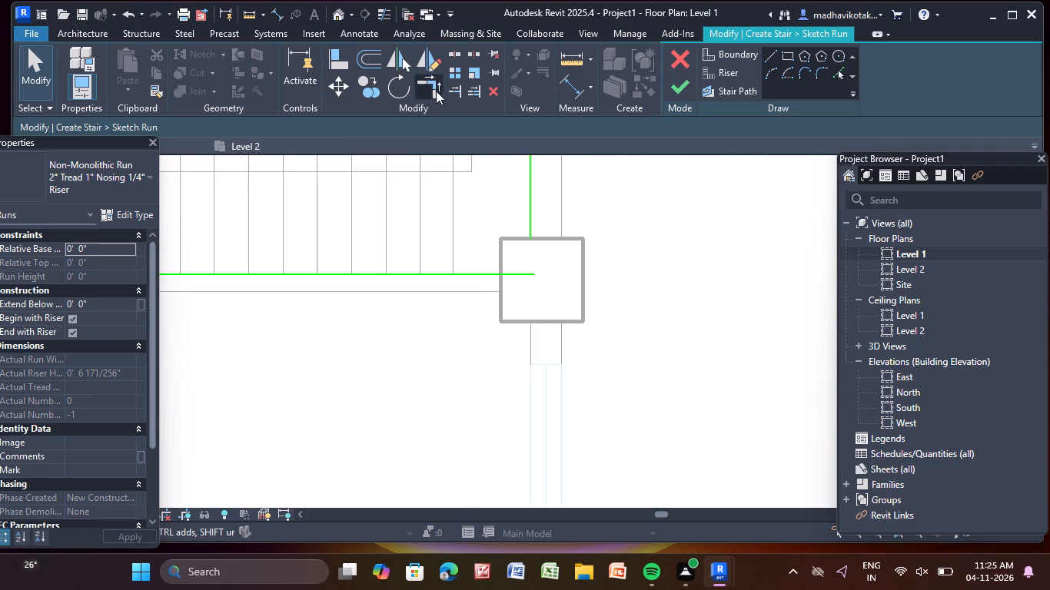
click(514, 269)
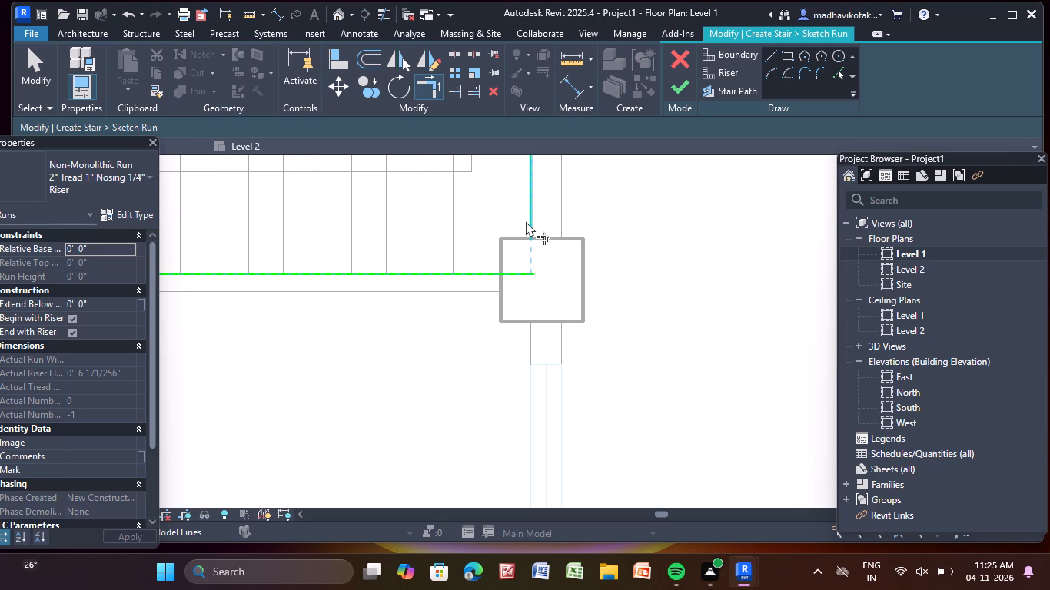
click(526, 221)
scroll(533, 276, up, 16)
scroll(531, 270, down, 4)
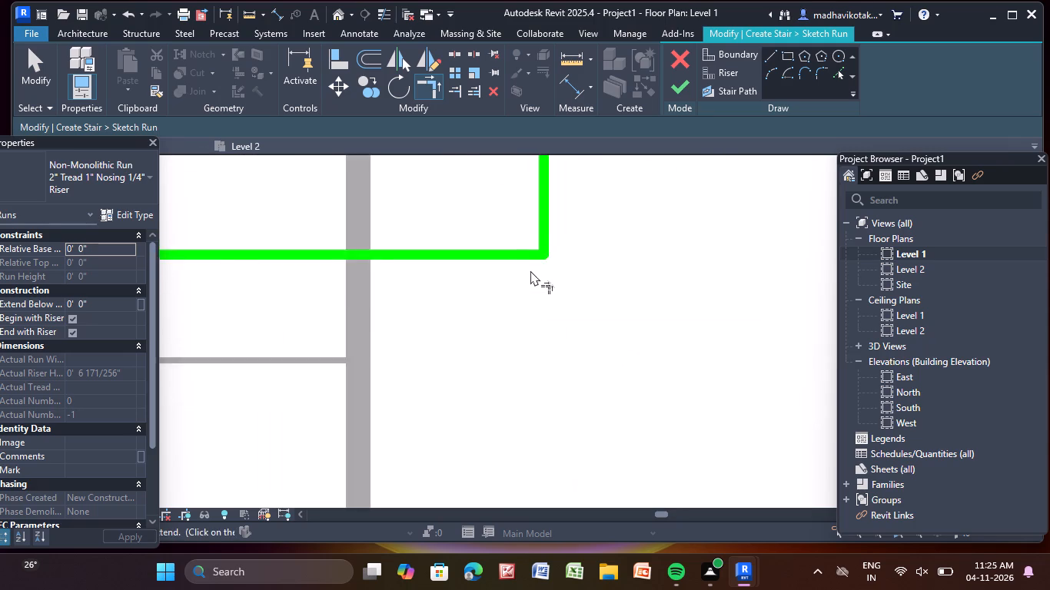
Delete the boundary line along the DOWN flight's outer edge.
scroll(530, 270, down, 16)
middle_drag(523, 240, 575, 558)
scroll(576, 554, up, 1)
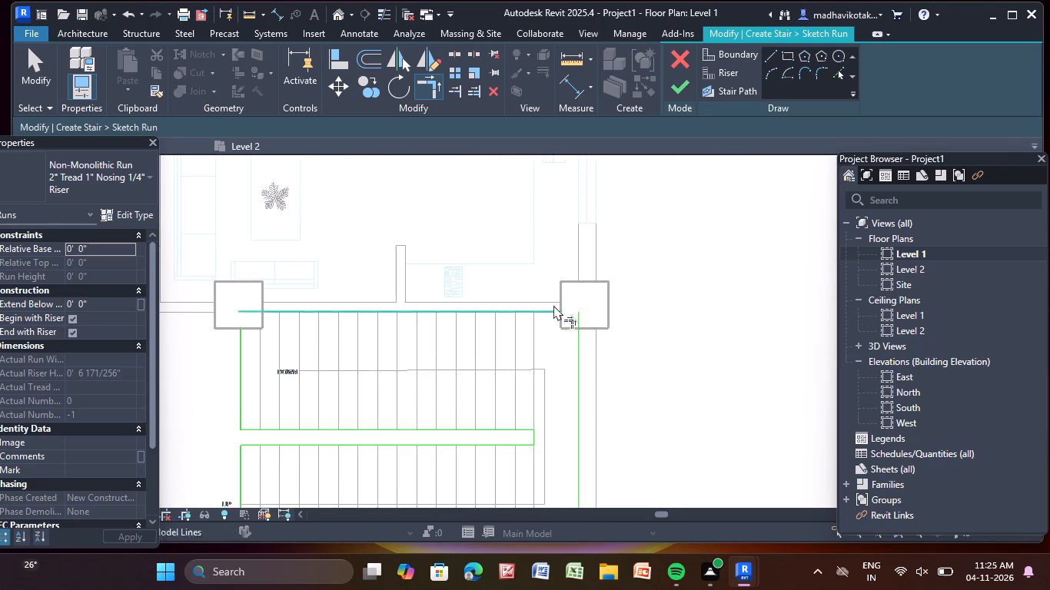
scroll(560, 303, up, 13)
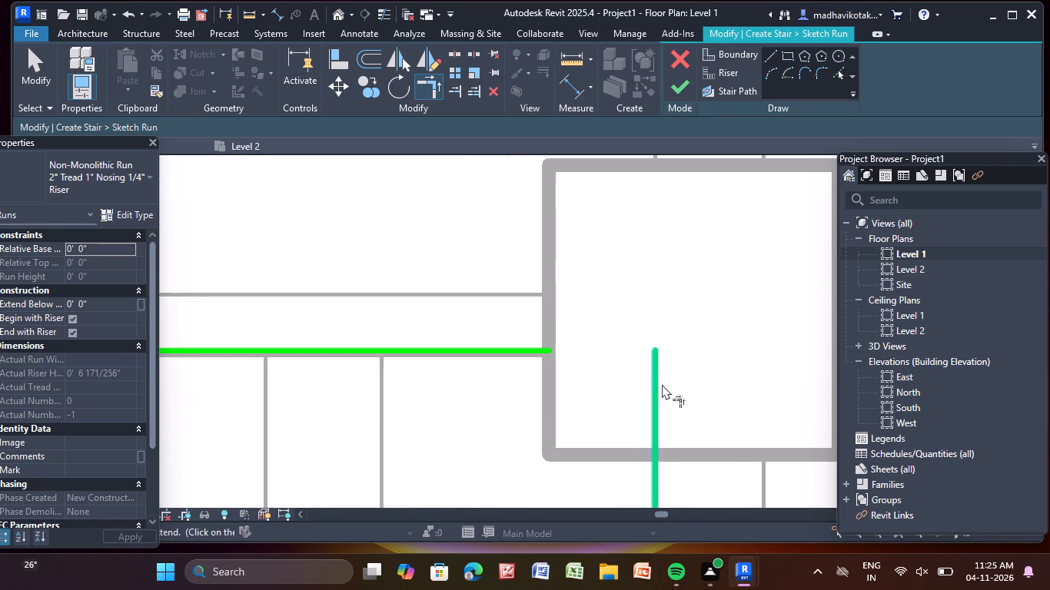
key(Escape)
key(Escape)
click(543, 354)
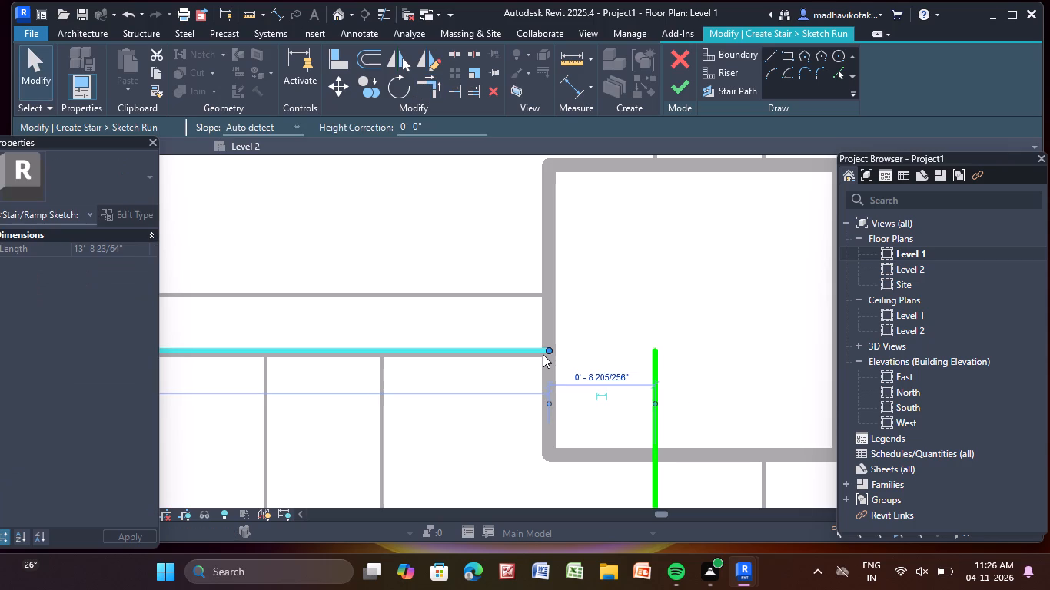
key(Escape)
click(539, 350)
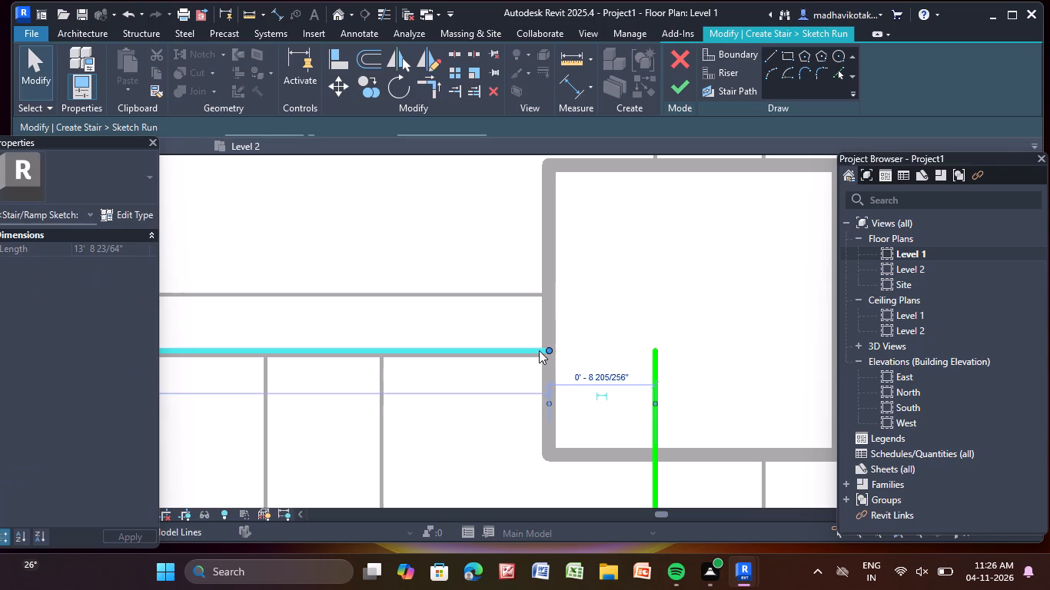
key(Delete)
Redraw the boundary line along the DOWN flight's outer edge, from the landing-end column's face to the first riser line's alignment inside the opposite column.
scroll(539, 350, down, 5)
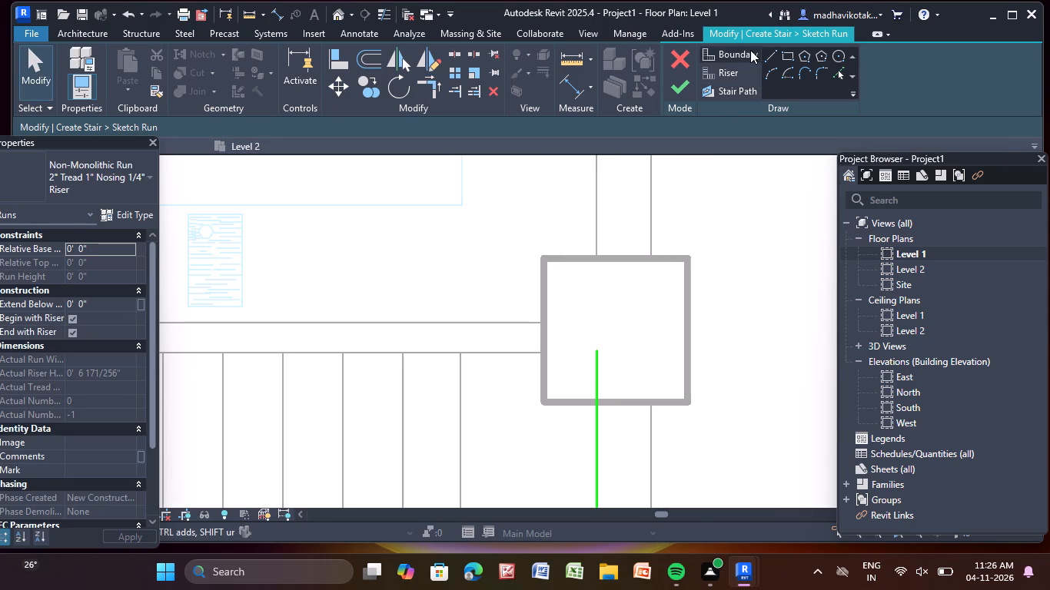
click(745, 48)
click(776, 53)
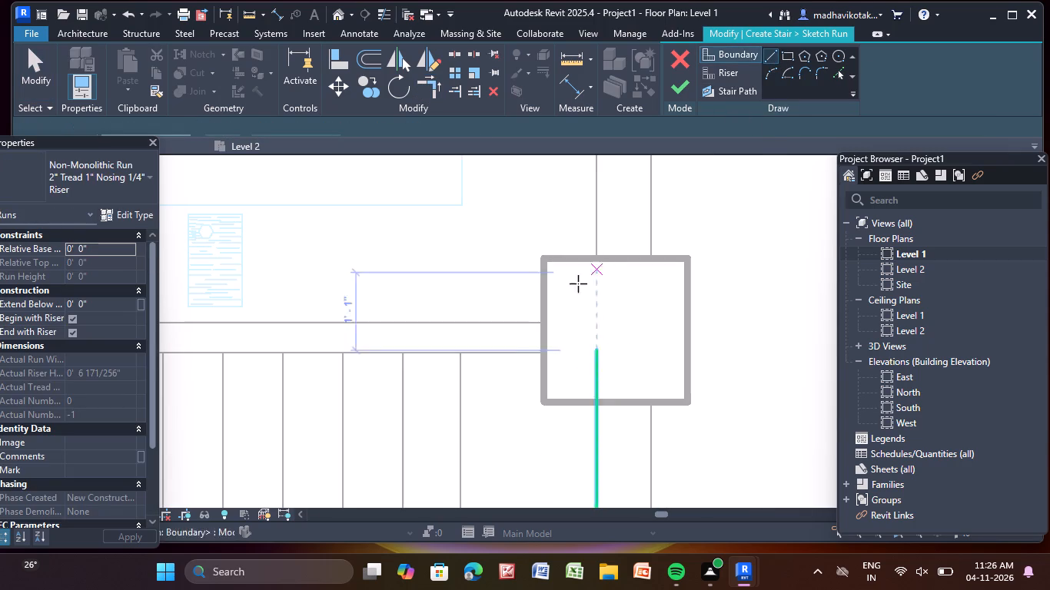
scroll(524, 378, up, 14)
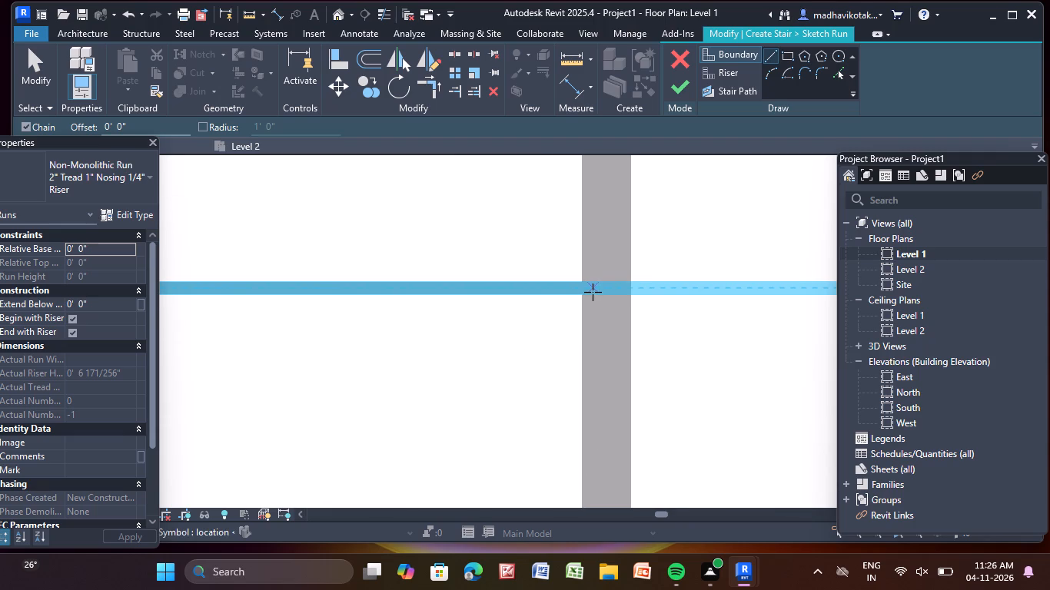
click(593, 291)
scroll(315, 293, down, 7)
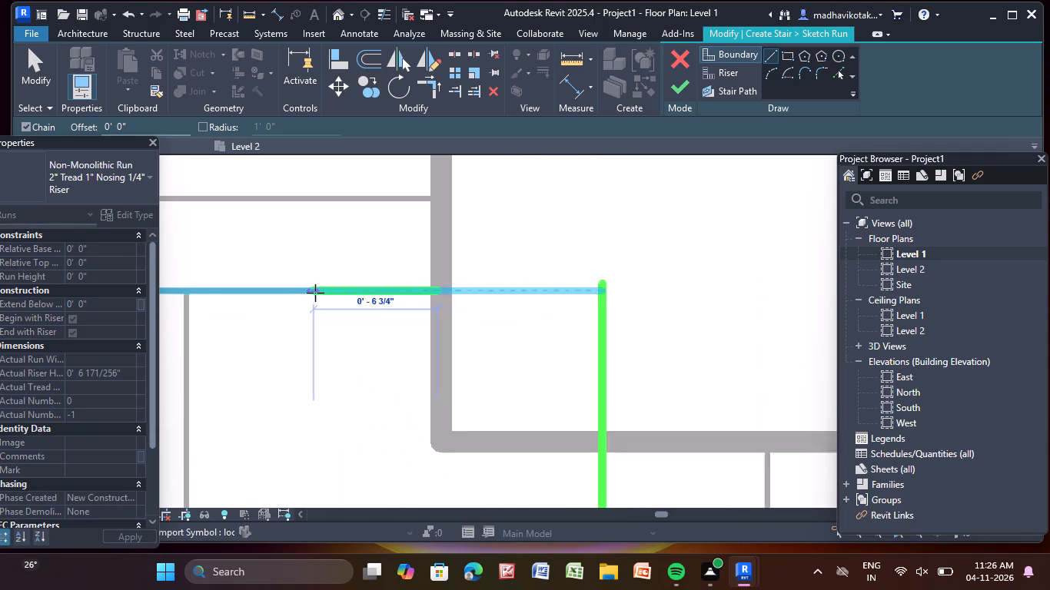
middle_drag(322, 295, 894, 306)
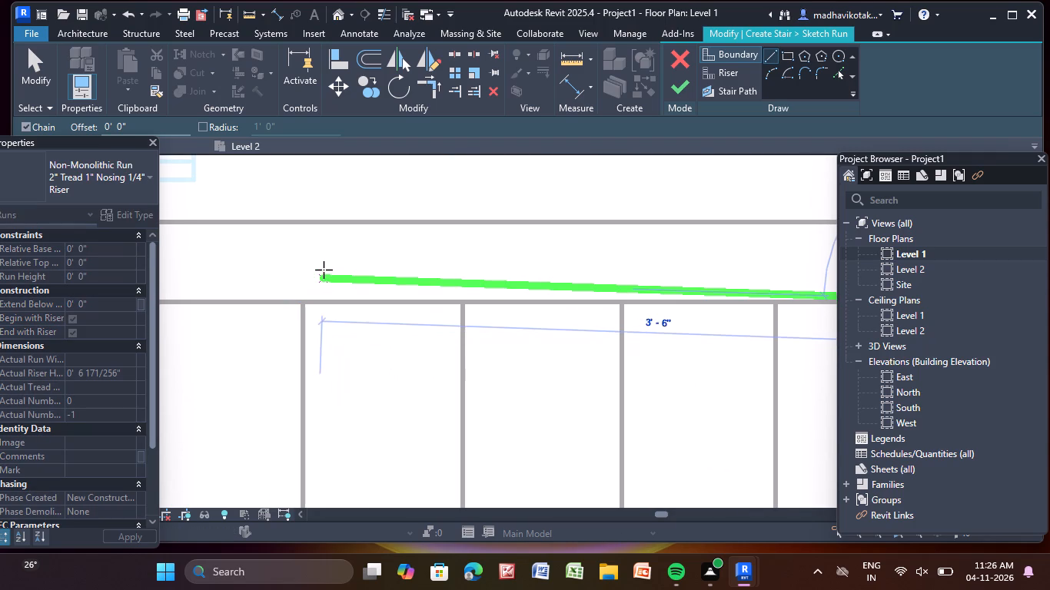
scroll(254, 304, down, 5)
middle_drag(254, 304, 802, 317)
scroll(348, 320, down, 2)
middle_drag(348, 320, 773, 325)
scroll(763, 325, down, 1)
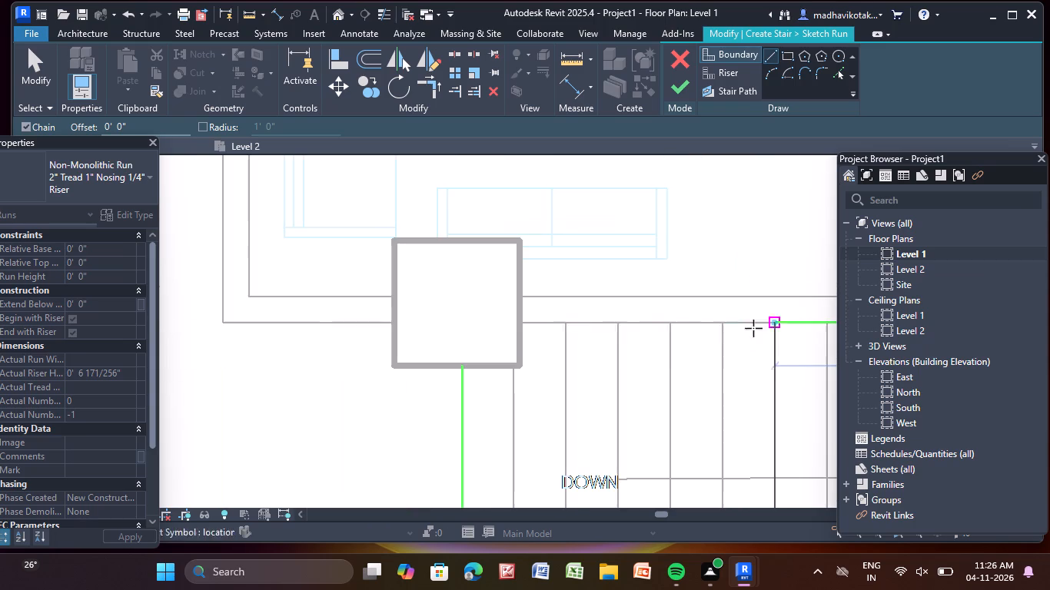
click(467, 325)
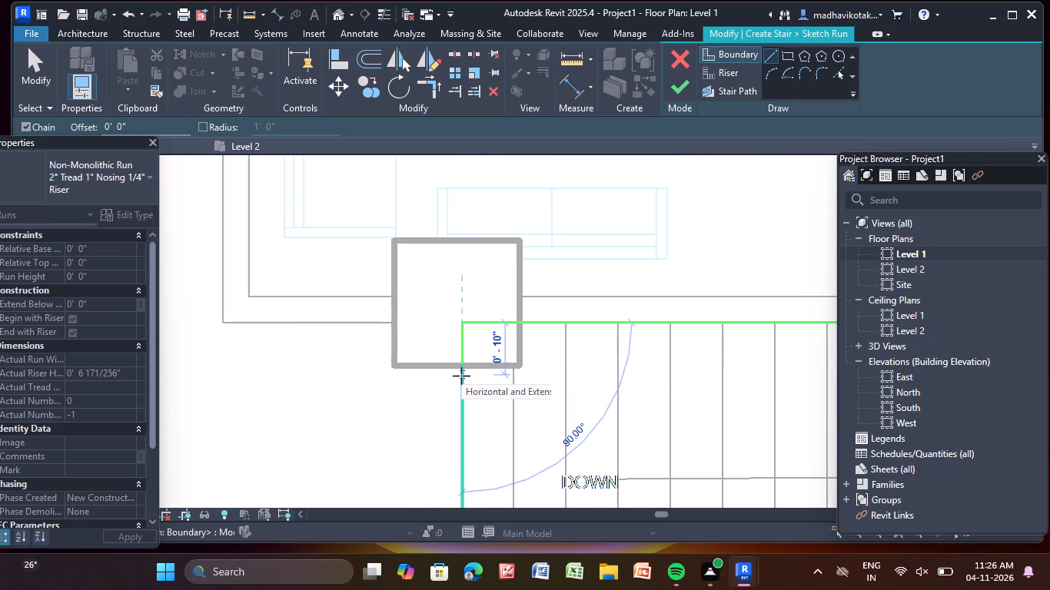
key(Escape)
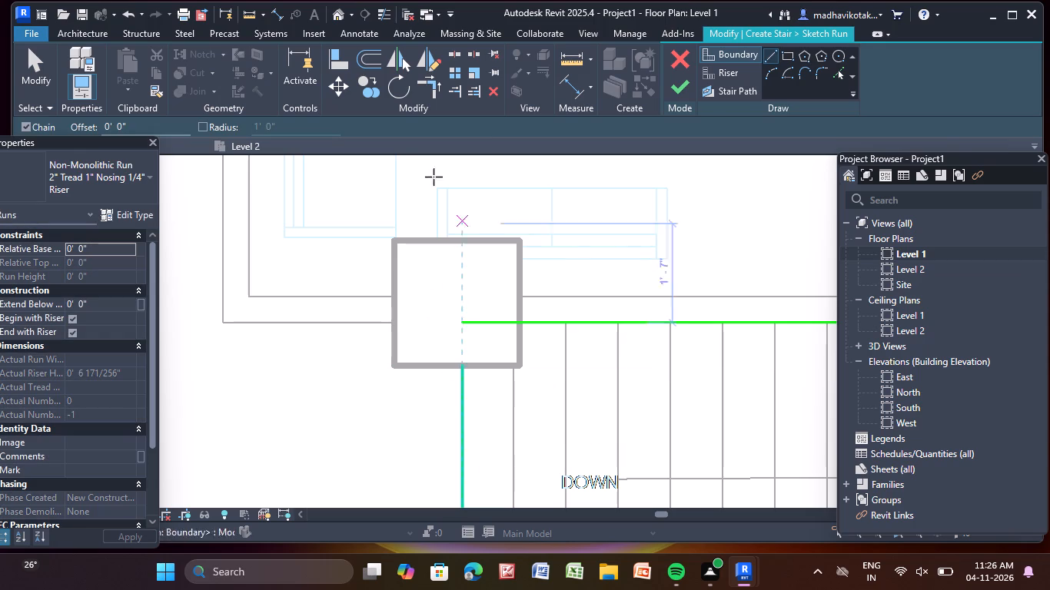
Trim/extend the DOWN flight's outer boundary line and its first-riser boundary line to a corner inside the column.
click(432, 88)
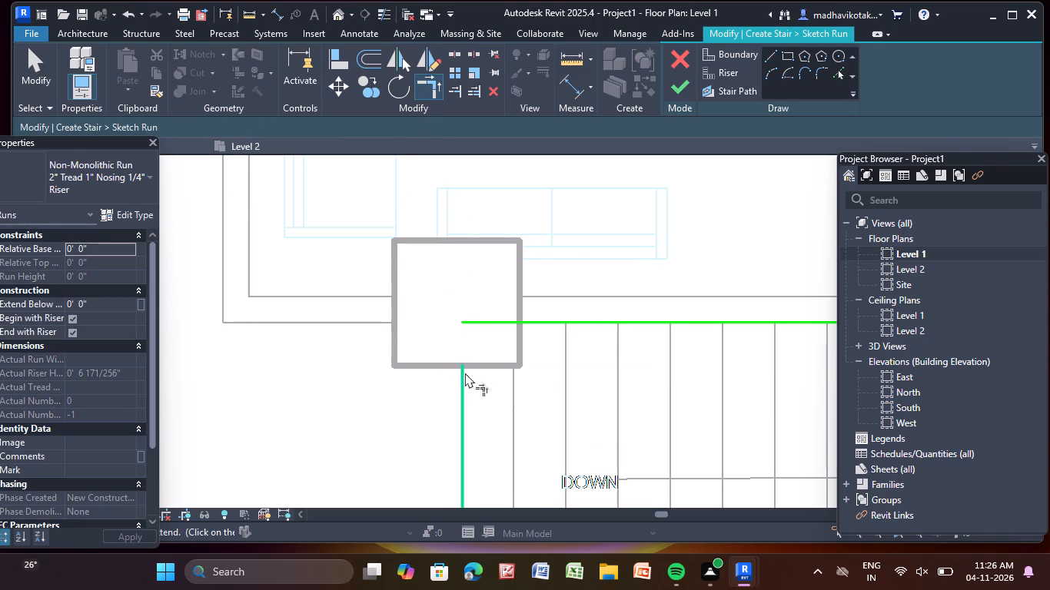
click(461, 376)
click(488, 318)
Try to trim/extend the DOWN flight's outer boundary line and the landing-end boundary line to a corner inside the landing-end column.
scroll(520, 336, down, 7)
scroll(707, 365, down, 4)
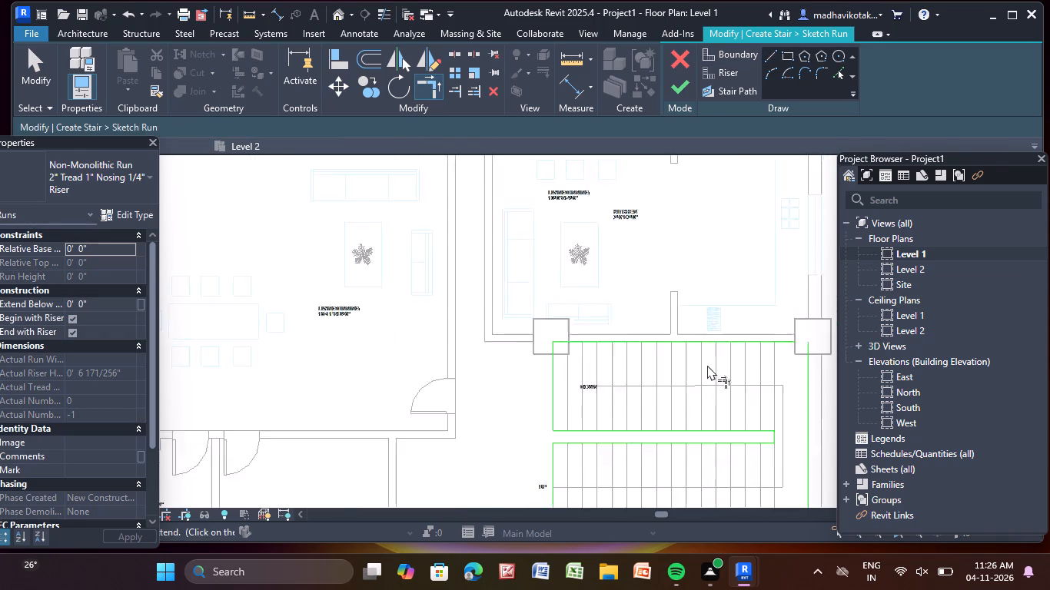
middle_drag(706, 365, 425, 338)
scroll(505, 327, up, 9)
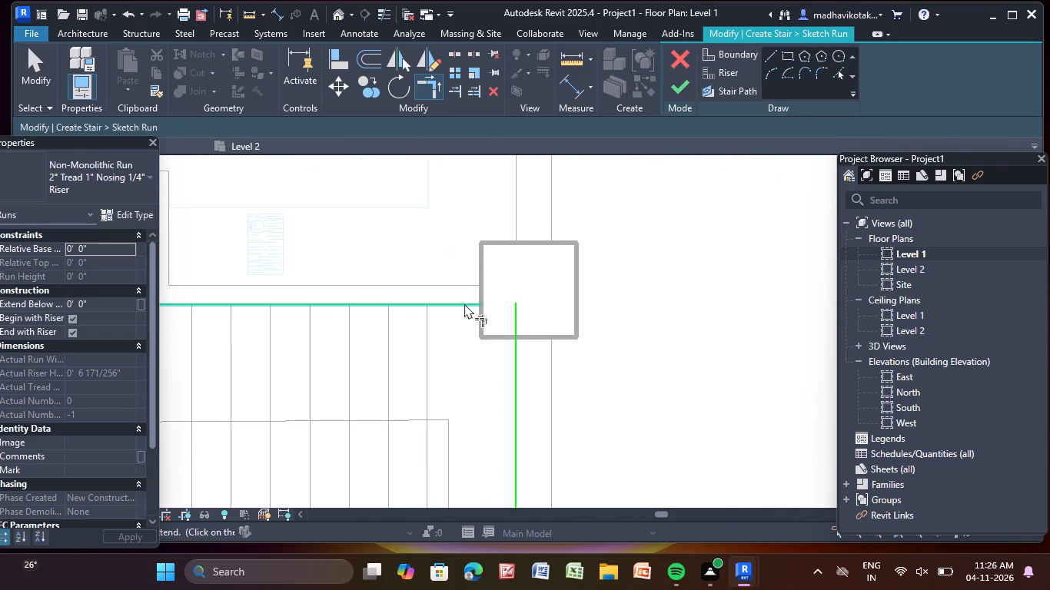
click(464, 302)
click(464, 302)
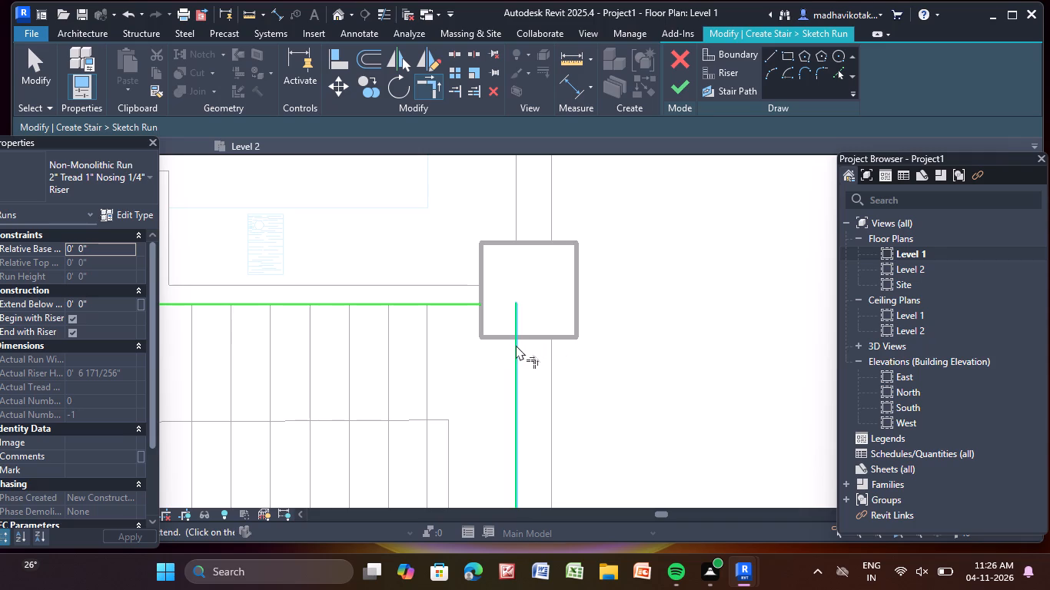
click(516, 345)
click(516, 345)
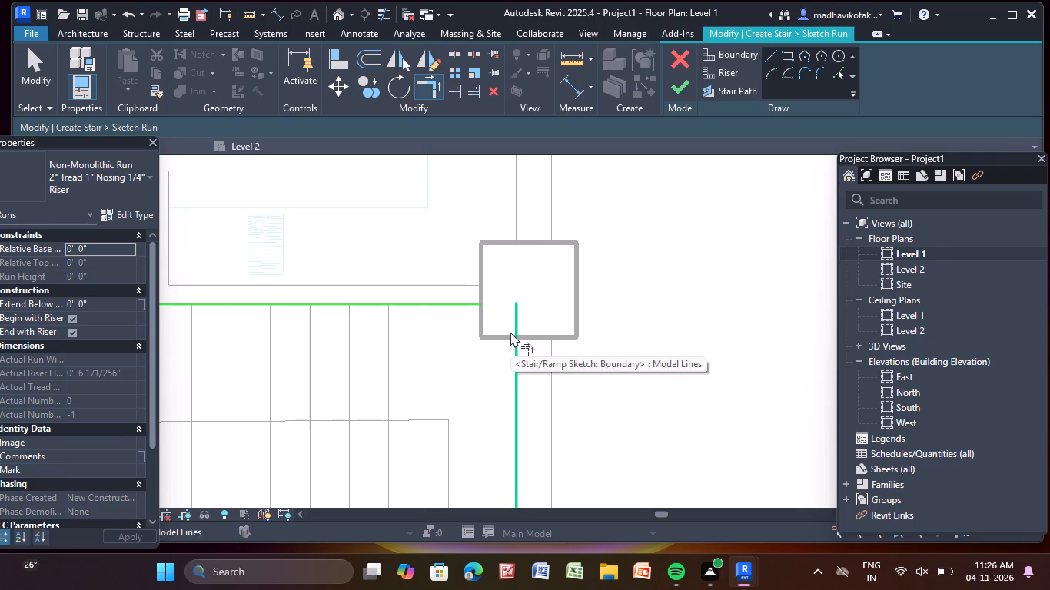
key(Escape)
Shorten the landing-end boundary line to 10' 8" so its end inside the column aligns with the DOWN flight's outer boundary line.
scroll(527, 308, up, 5)
click(509, 306)
scroll(507, 306, up, 2)
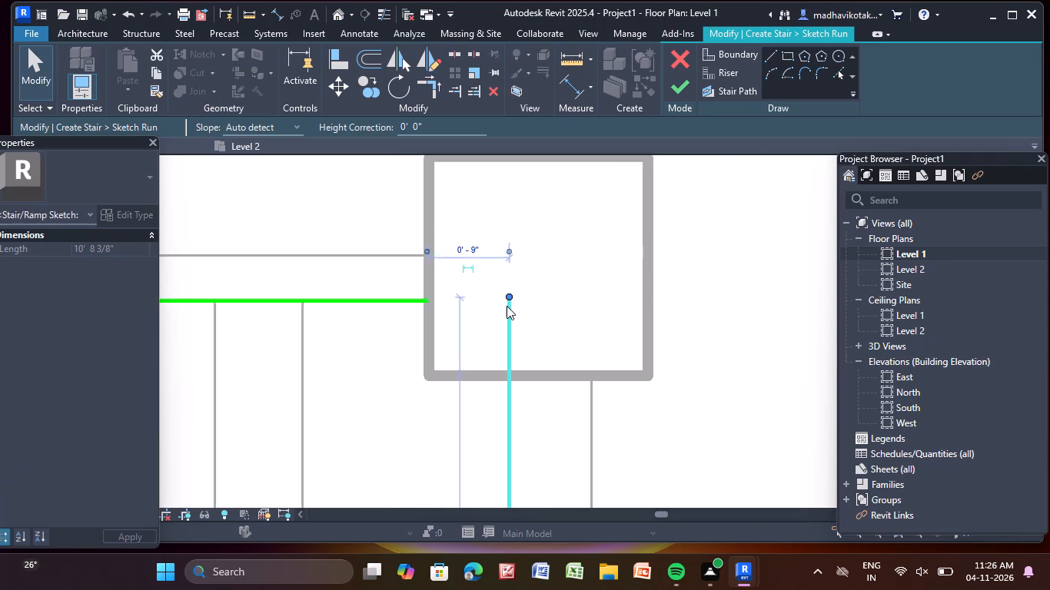
scroll(507, 306, up, 3)
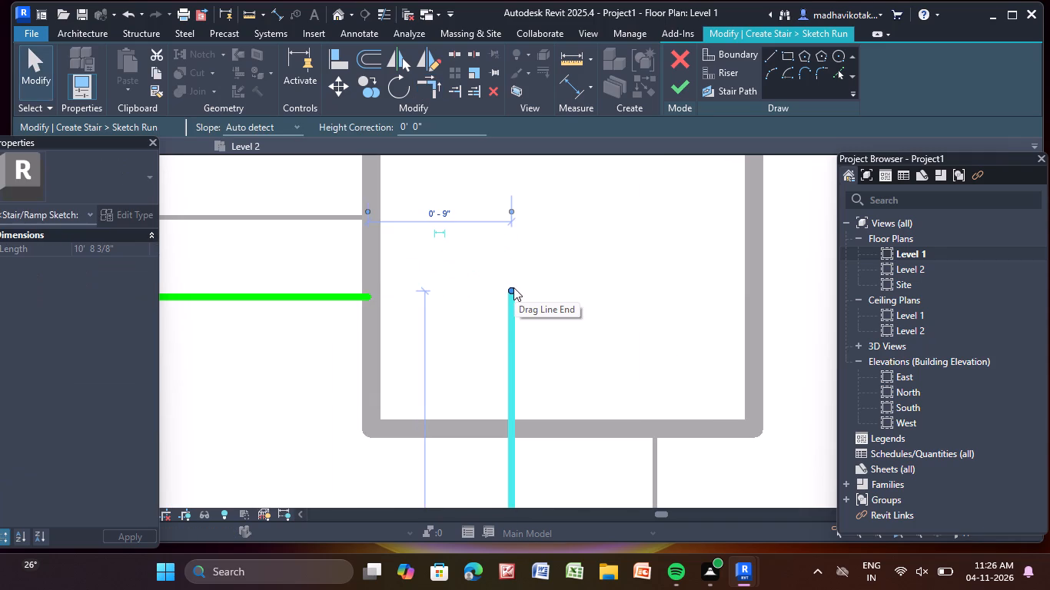
drag(507, 287, 507, 302)
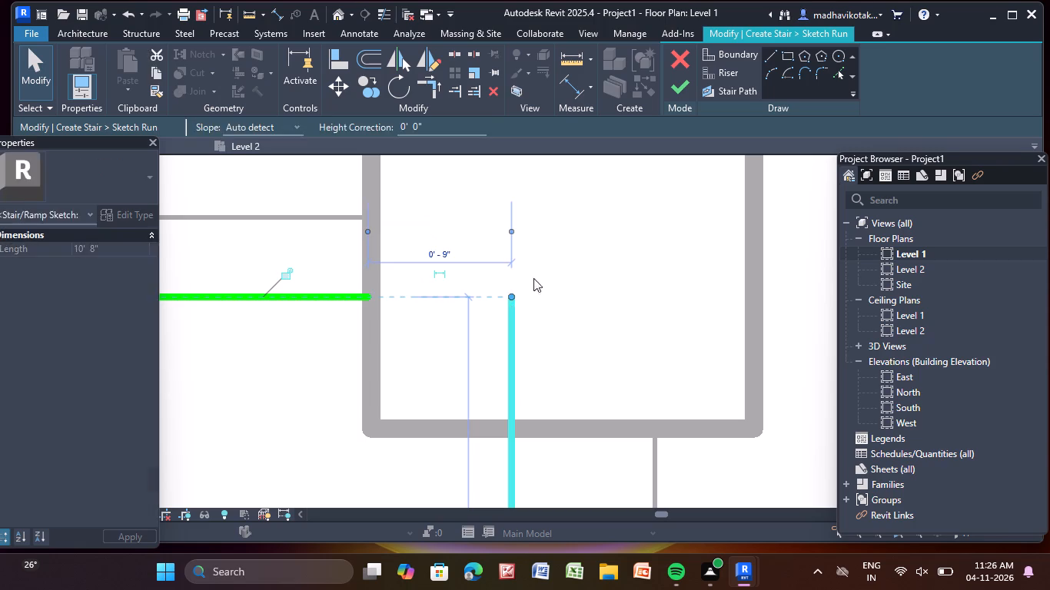
key(Escape)
Trim/extend the landing-end boundary line and the DOWN flight's outer boundary line to a corner inside the landing-end column.
click(435, 85)
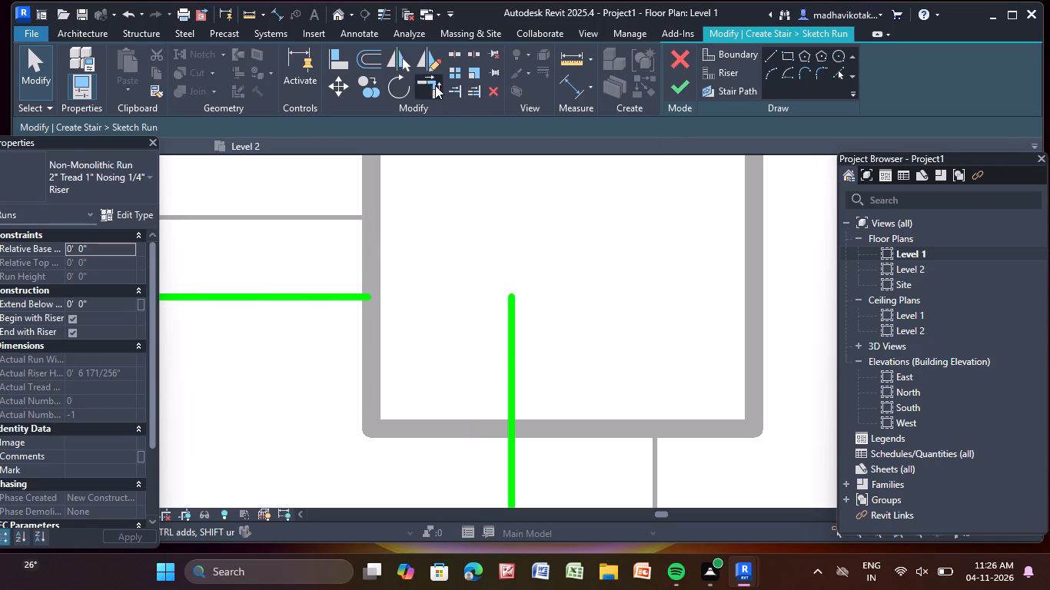
click(518, 343)
click(358, 295)
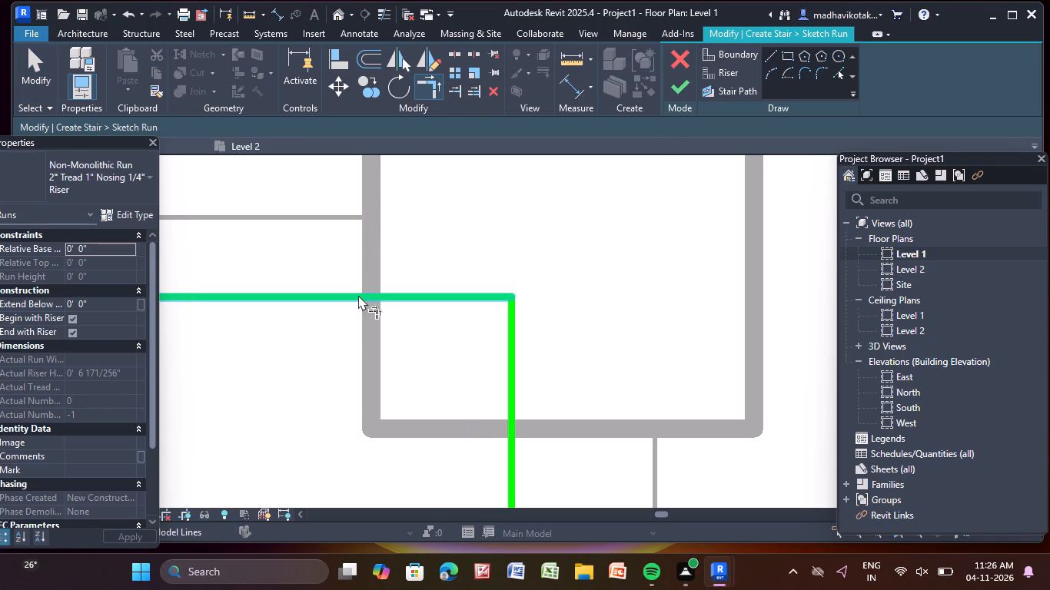
key(Escape)
Delete the two boundary lines lying across the first risers of the DOWN and UP flights.
scroll(486, 332, down, 9)
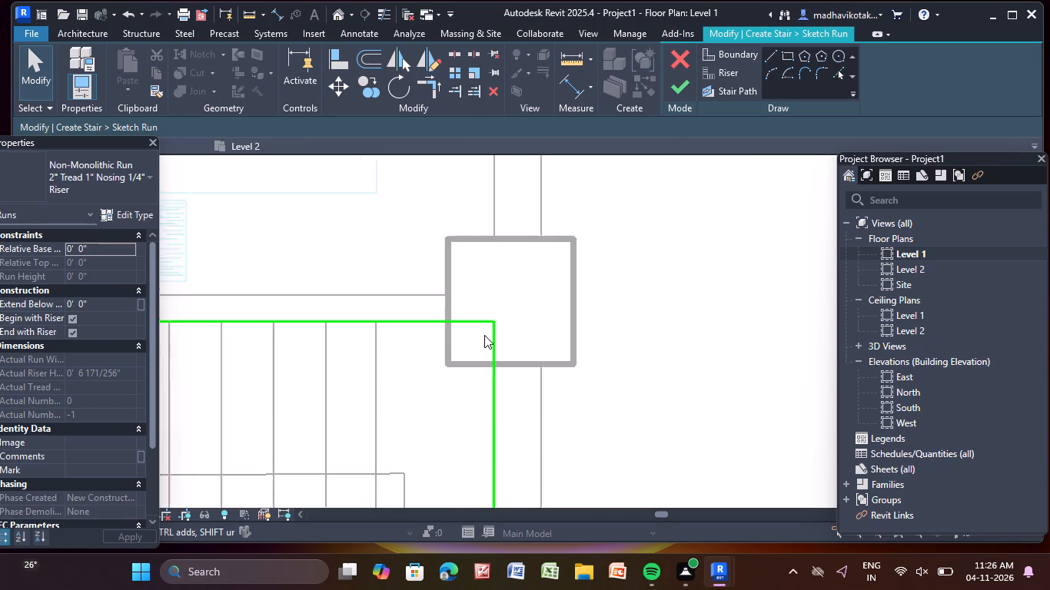
scroll(484, 335, down, 11)
middle_drag(508, 370, 591, 340)
scroll(429, 348, up, 5)
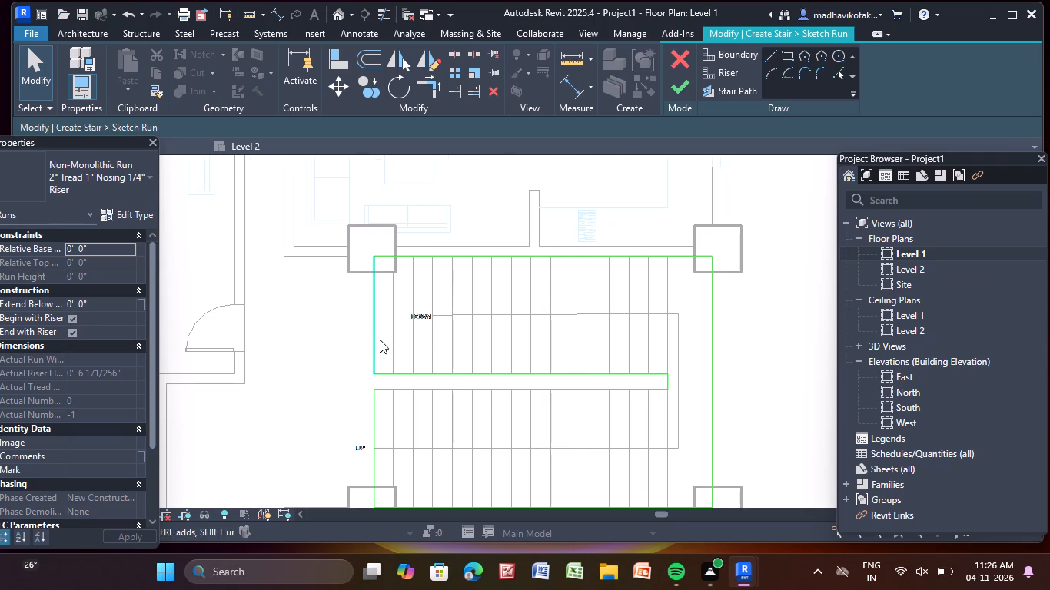
click(380, 340)
key(Delete)
click(371, 463)
key(Delete)
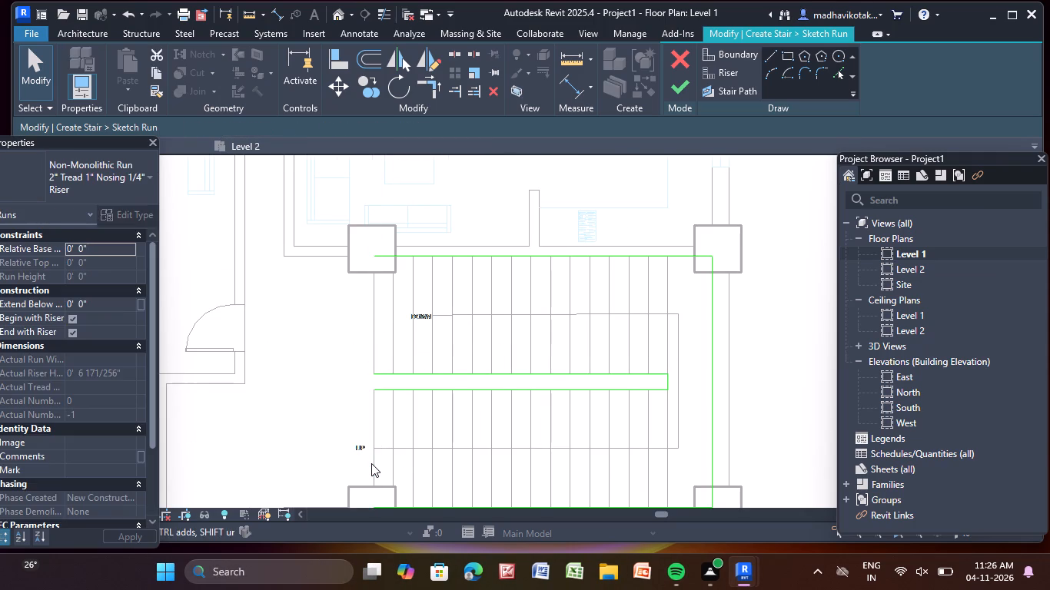
Draw a riser line across the open end of the UP flight, from its inner boundary to its outer boundary inside the column.
scroll(371, 463, down, 4)
middle_drag(371, 463, 440, 359)
scroll(444, 387, up, 5)
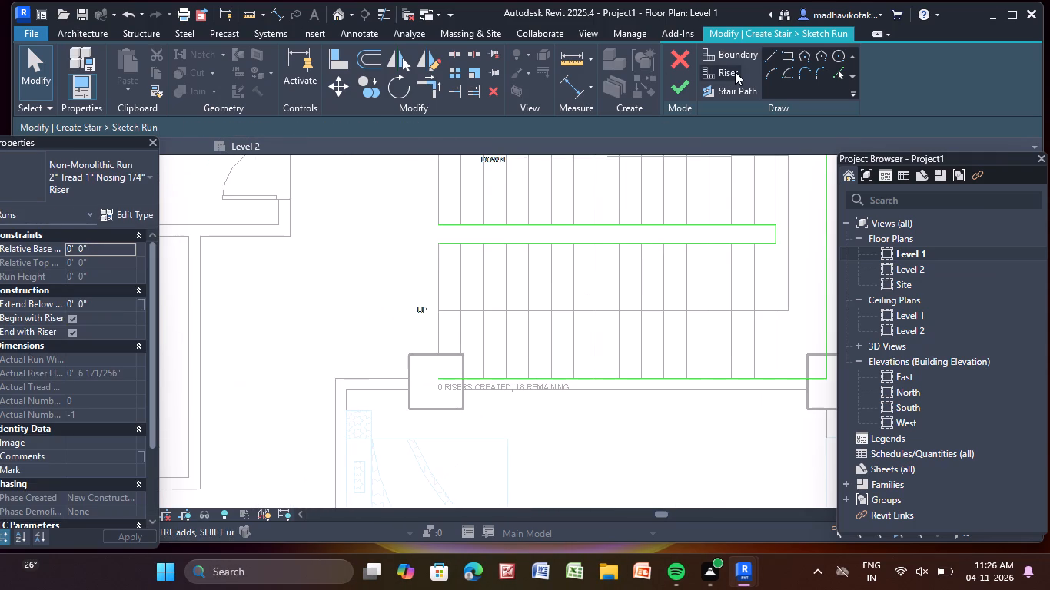
click(736, 71)
click(772, 53)
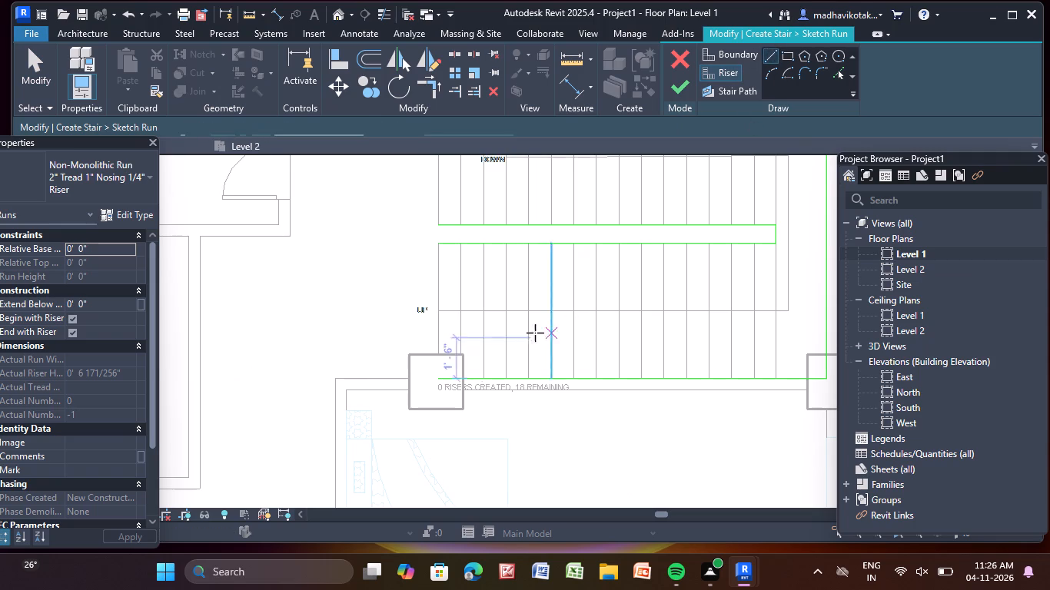
scroll(463, 355, up, 7)
scroll(419, 283, down, 4)
middle_drag(419, 283, 420, 331)
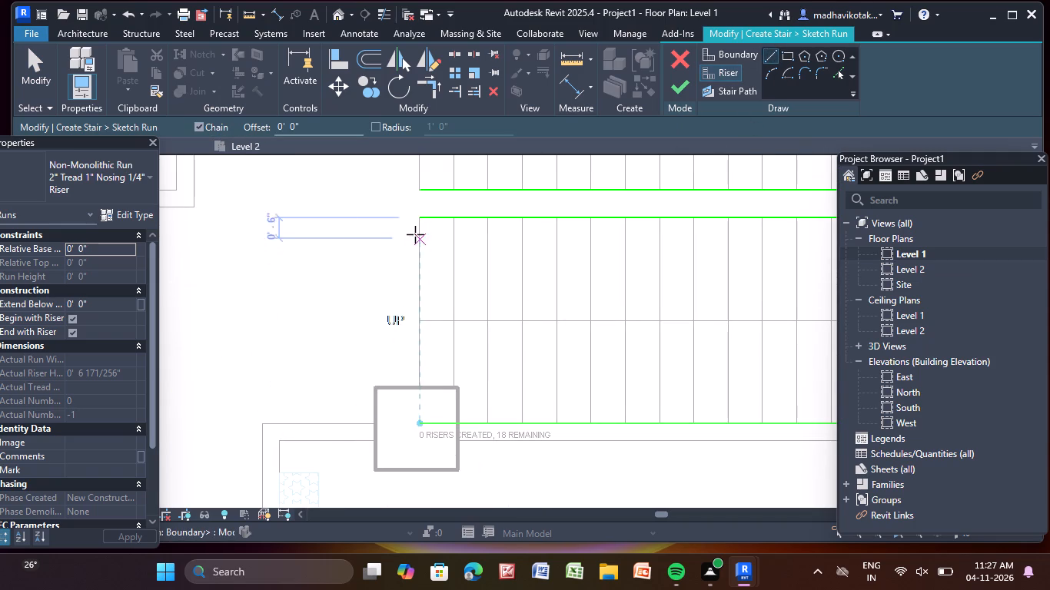
click(420, 217)
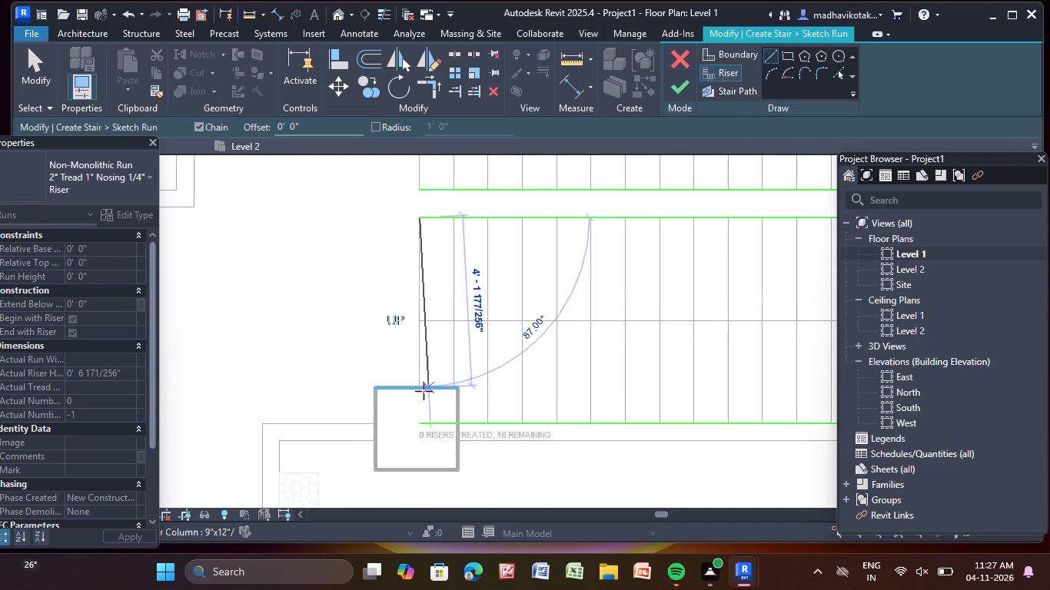
click(420, 424)
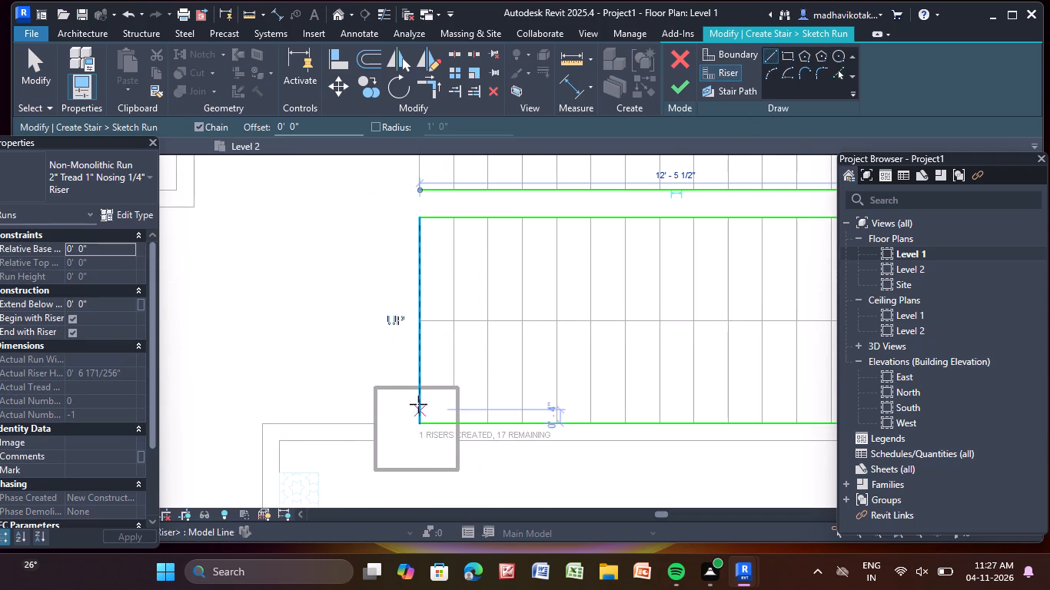
Draw a riser line about 5' long across the open end of the DOWN flight, from its inner boundary to its outer boundary.
middle_drag(381, 273, 384, 458)
scroll(406, 389, up, 4)
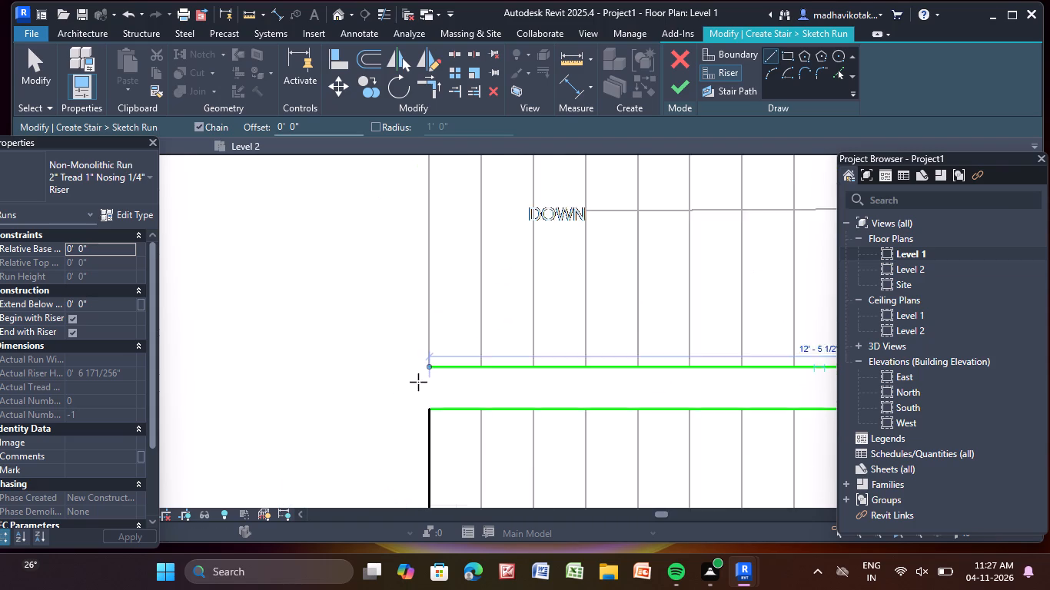
key(Escape)
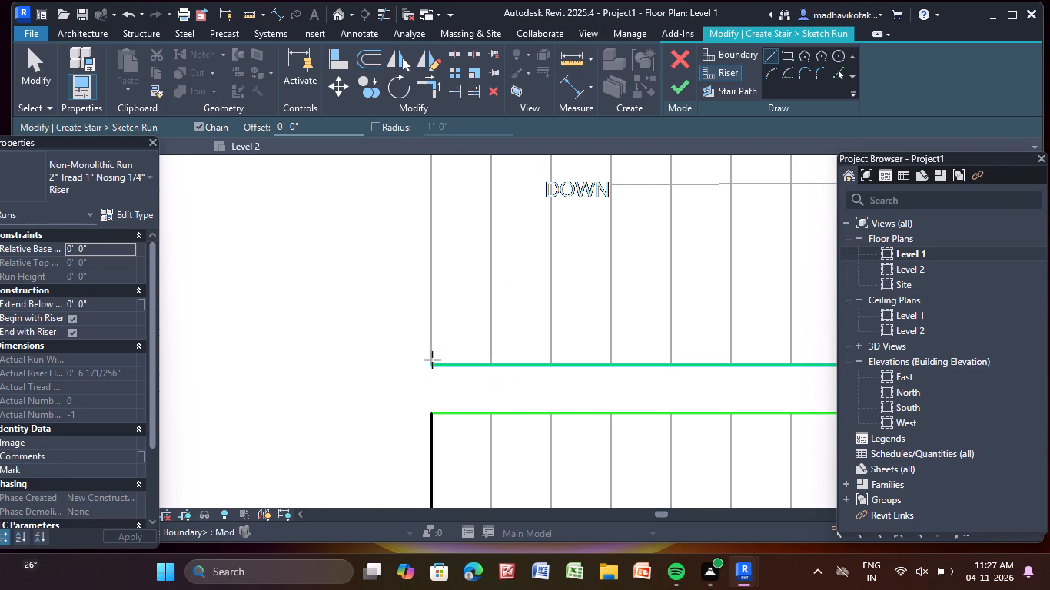
click(433, 363)
scroll(439, 229, down, 5)
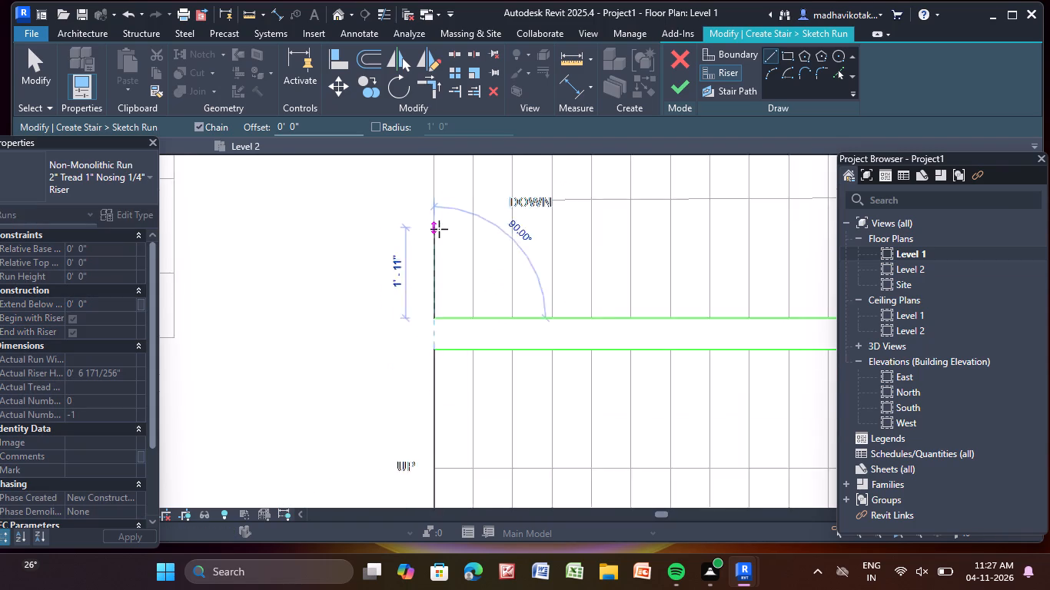
middle_drag(439, 229, 433, 449)
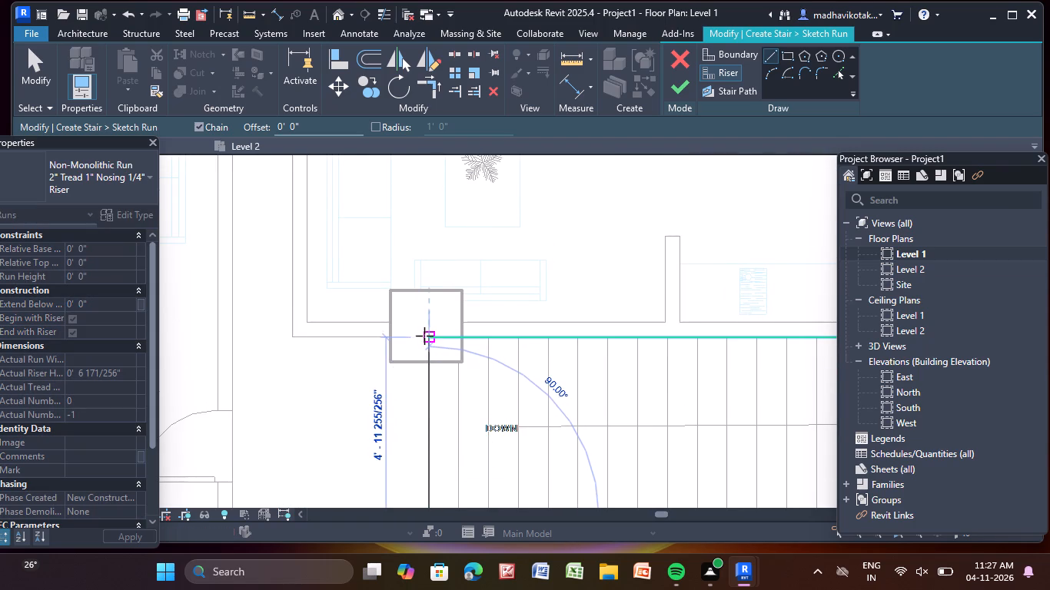
click(430, 338)
key(Escape)
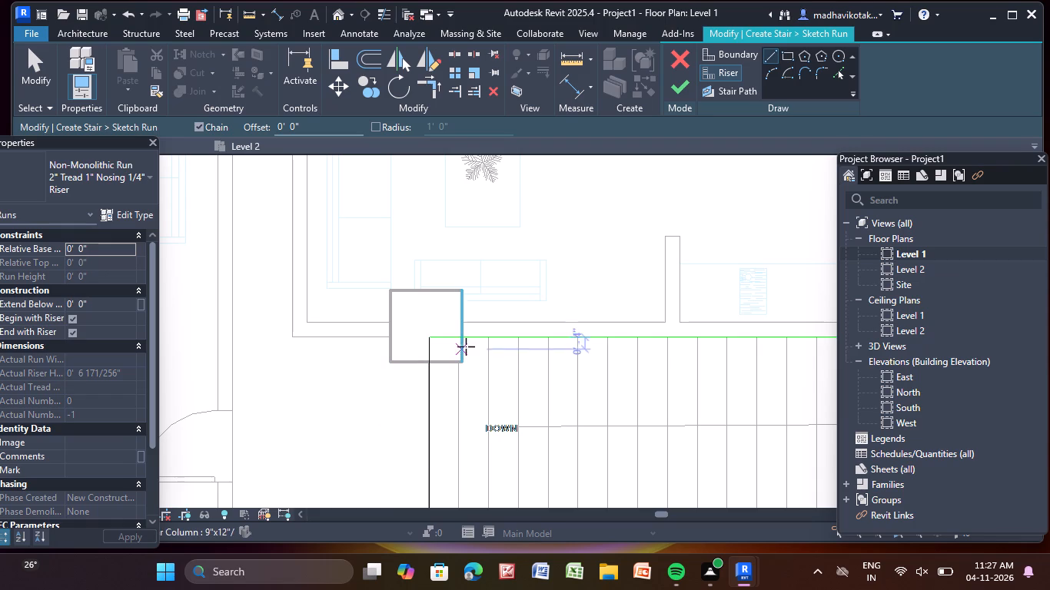
Draw the UP flight's second and third riser lines over the plan's tread lines, spaced about 10" apart between its boundaries.
scroll(468, 430, down, 3)
middle_drag(467, 440, 397, 220)
scroll(390, 290, up, 5)
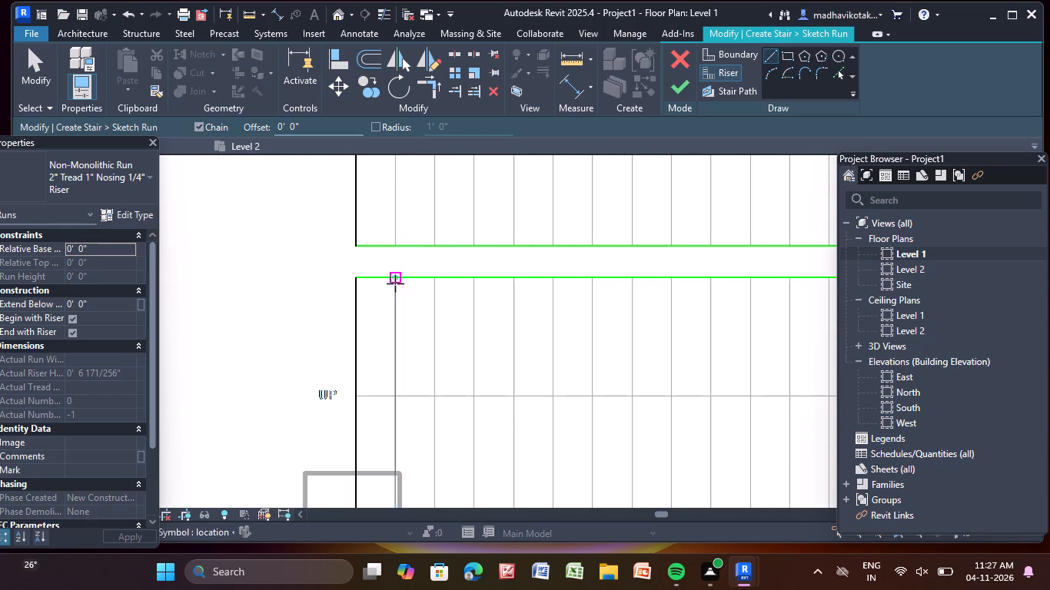
click(396, 275)
middle_drag(385, 401, 434, 229)
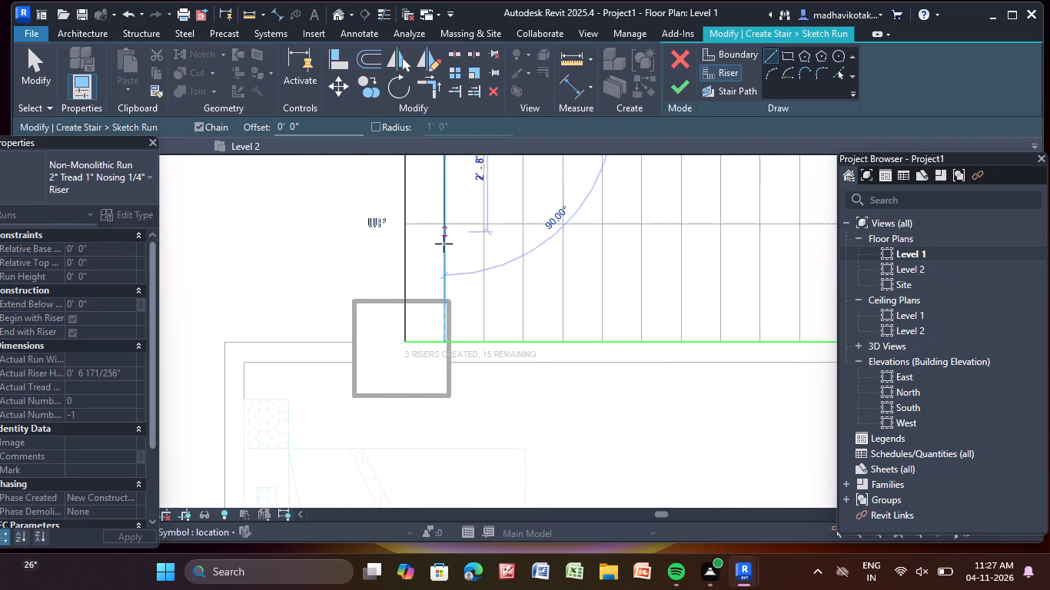
click(447, 342)
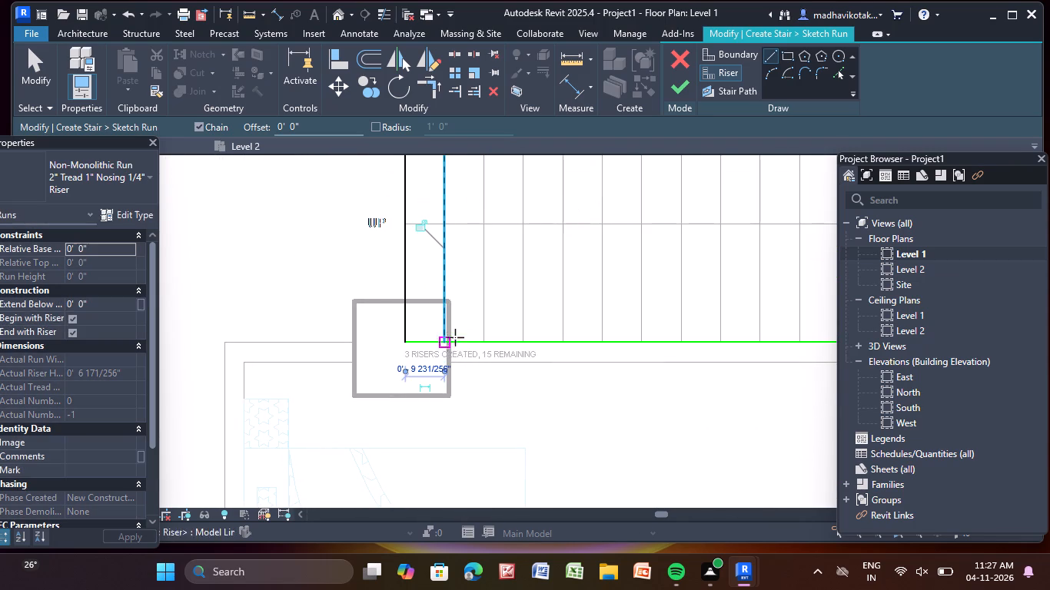
middle_drag(487, 310, 445, 429)
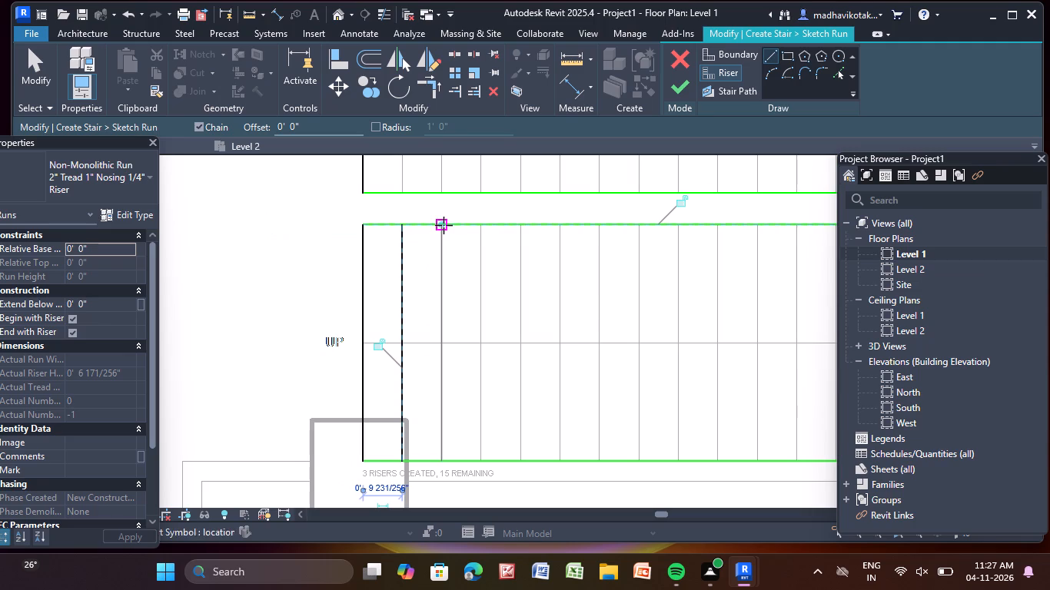
click(444, 225)
click(442, 459)
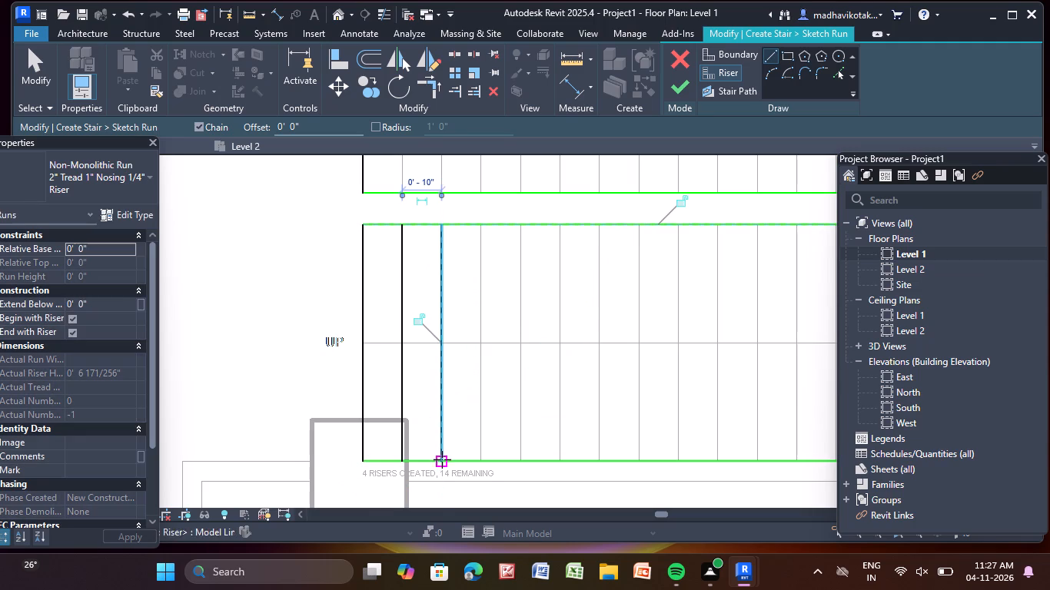
Draw the UP flight's fourth, fifth and sixth riser lines over the plan's tread lines, spaced 10" apart between its boundaries.
click(480, 222)
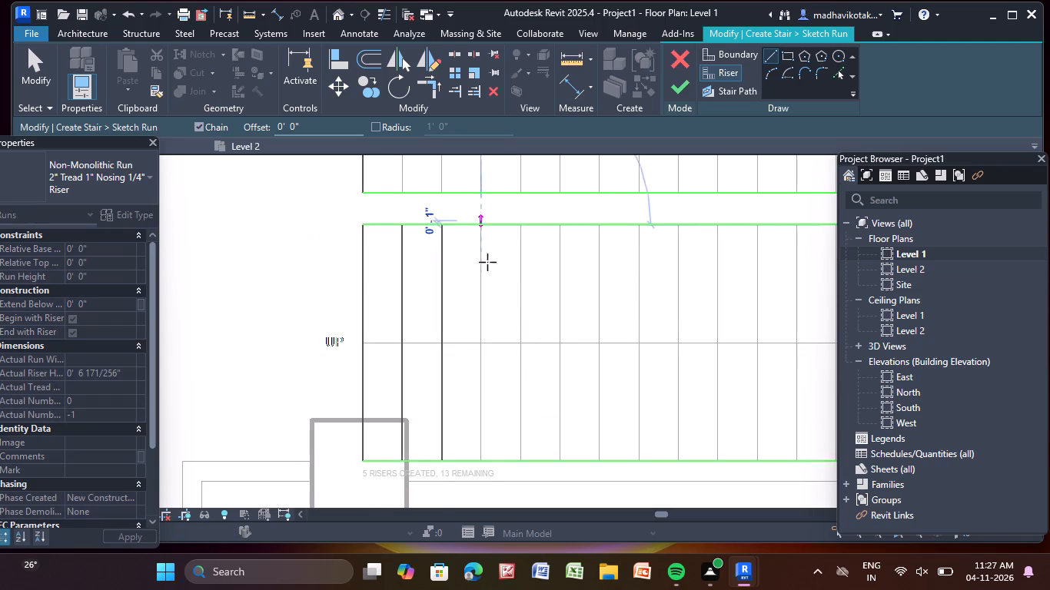
click(480, 459)
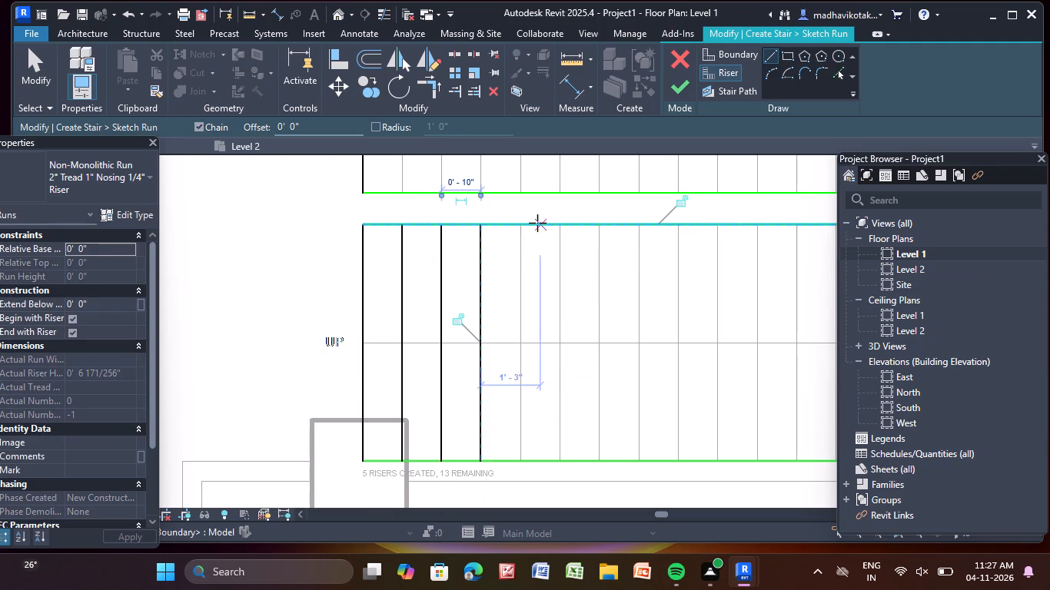
click(522, 220)
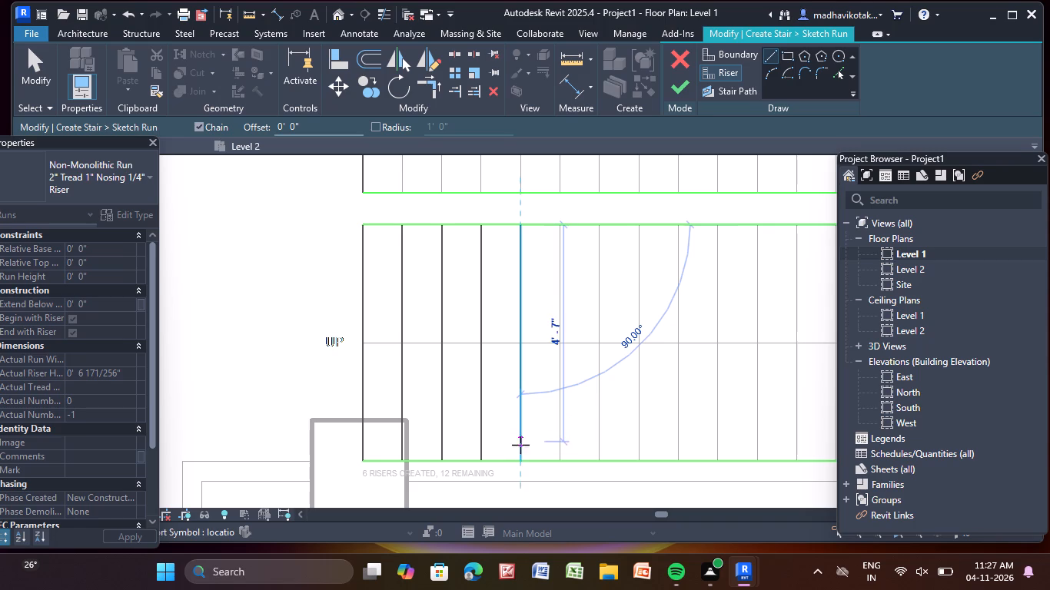
click(523, 460)
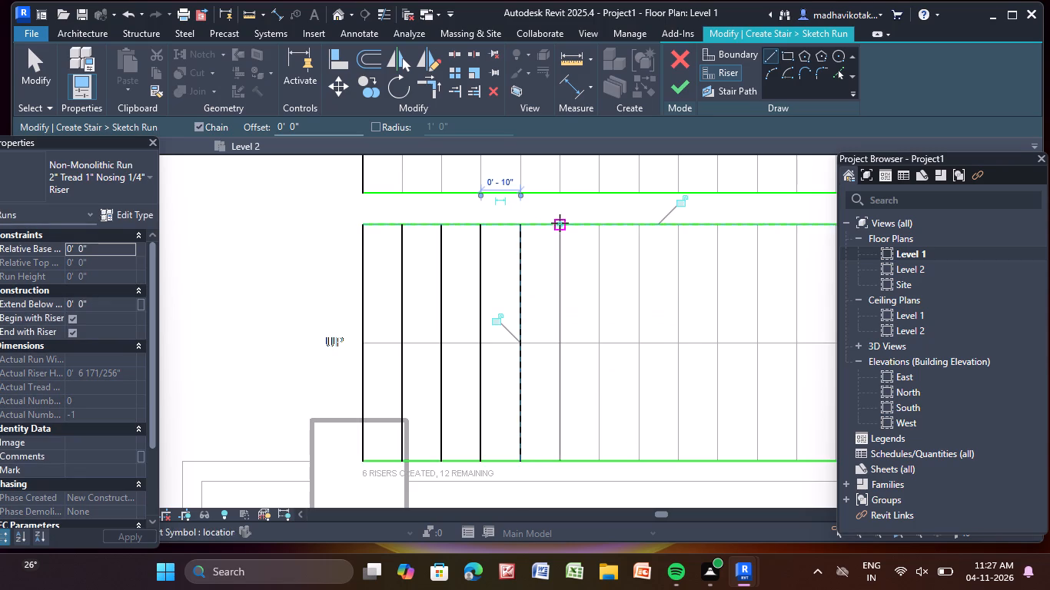
click(560, 223)
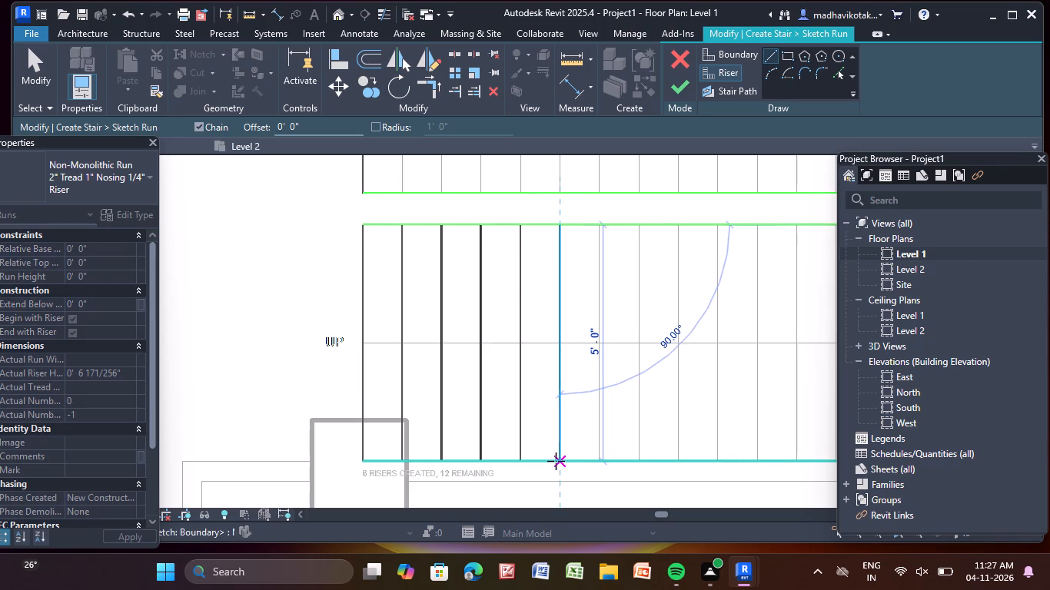
click(556, 461)
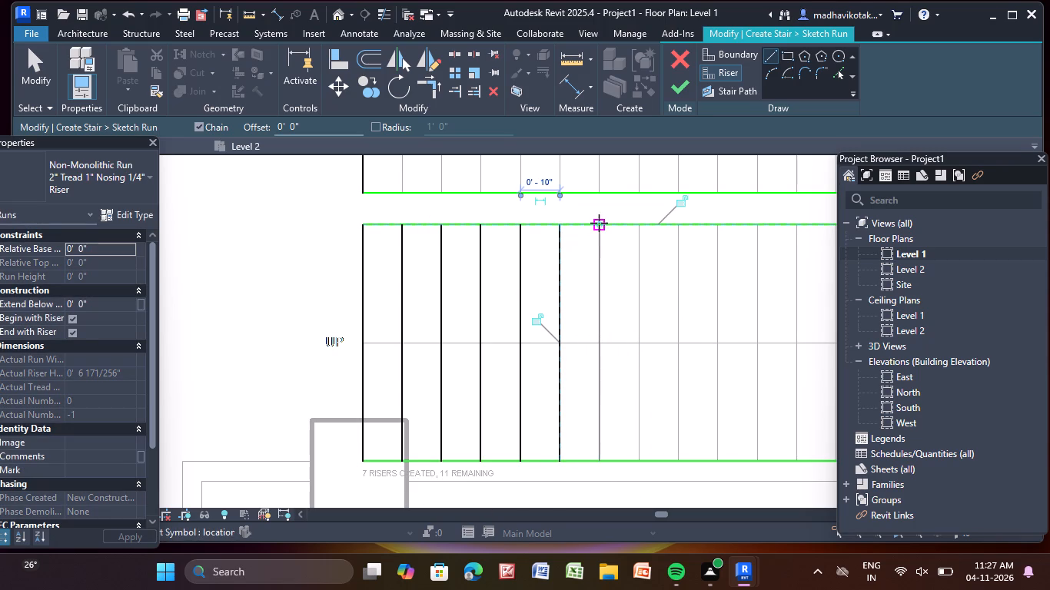
Draw the UP flight's seventh, eighth, ninth and tenth riser lines over the plan's tread lines, spaced 10" apart between its boundaries.
drag(599, 223, 606, 230)
click(605, 462)
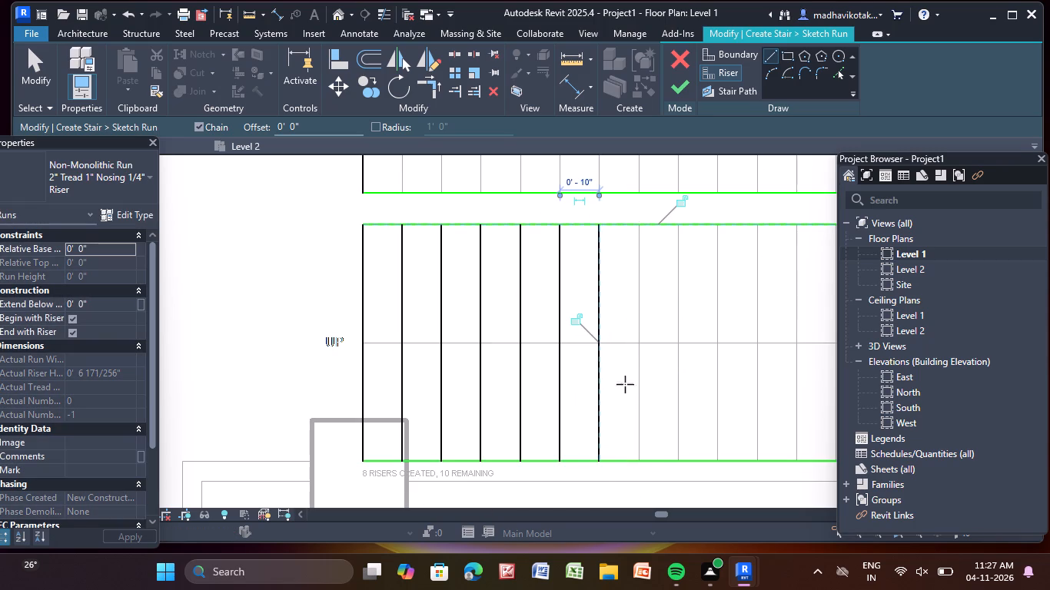
click(639, 220)
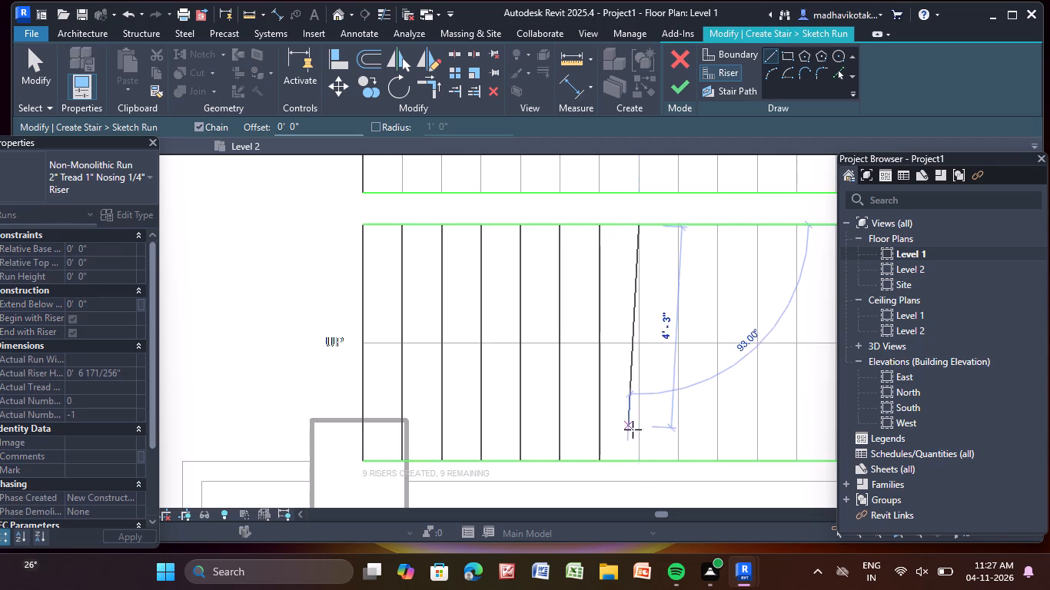
click(643, 460)
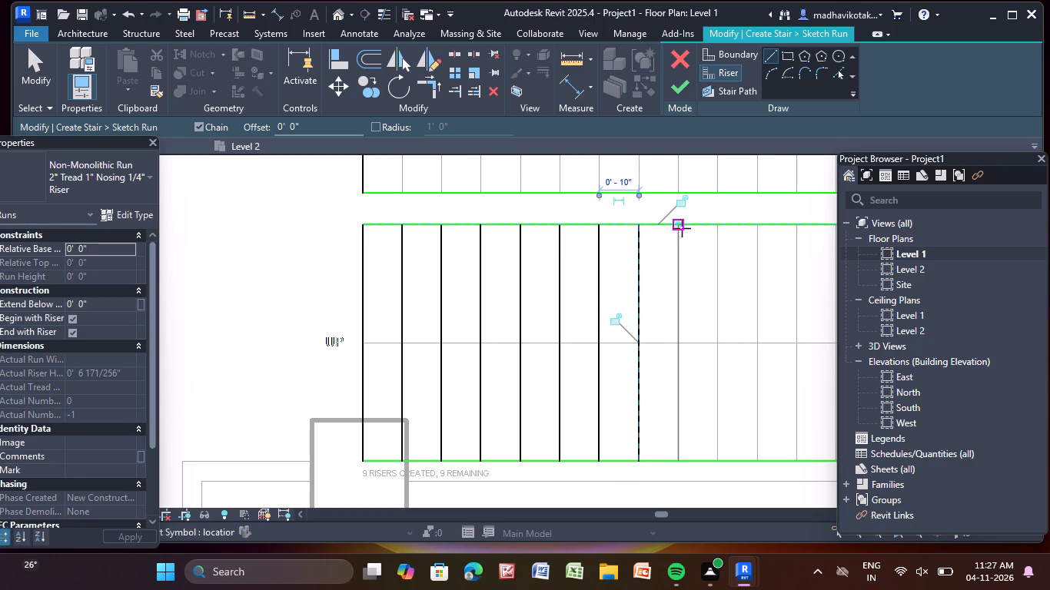
click(676, 219)
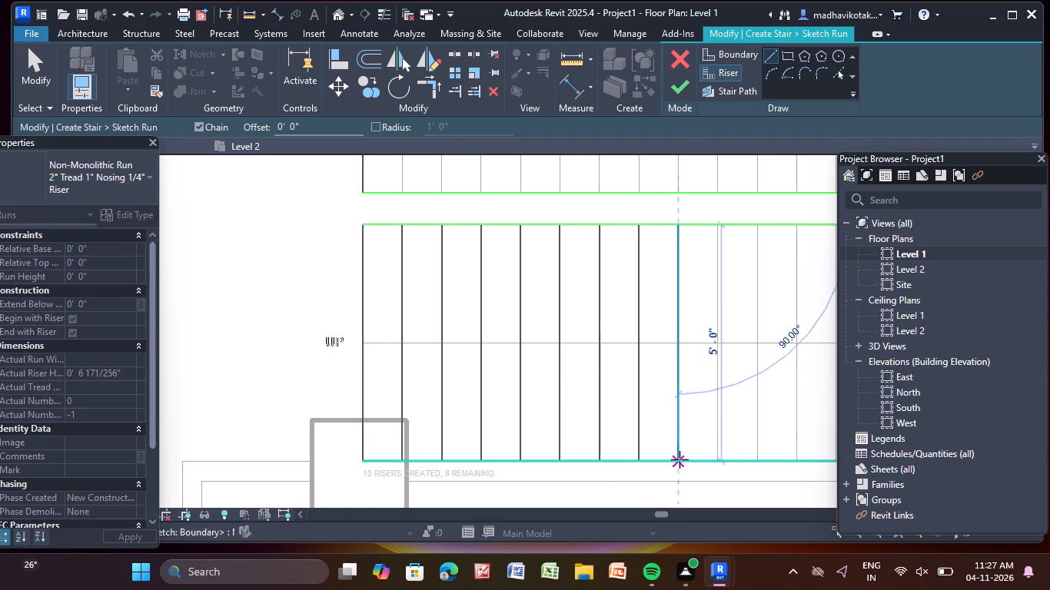
click(680, 461)
middle_drag(675, 459, 468, 443)
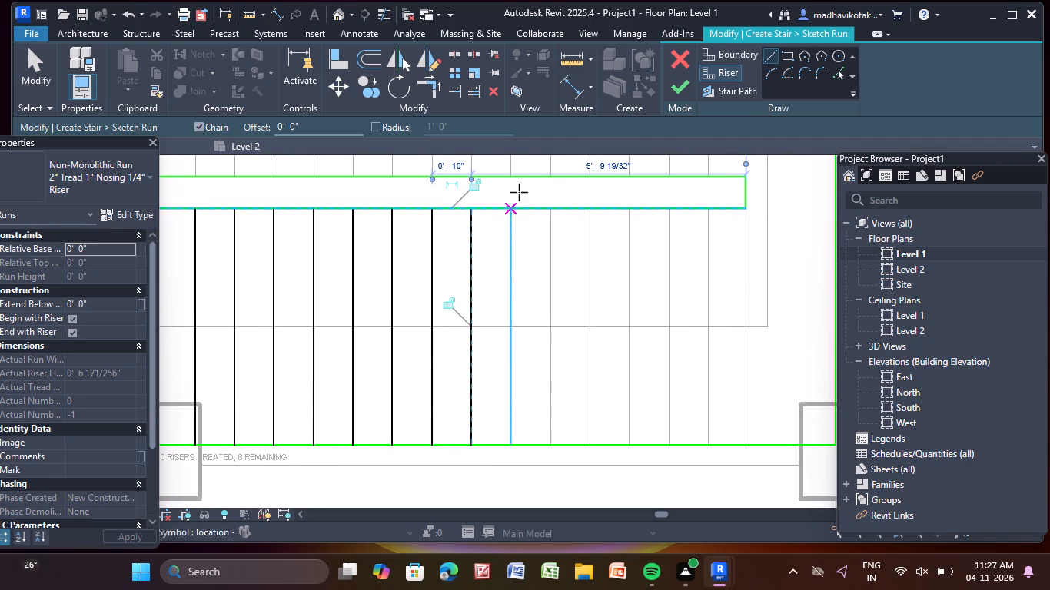
click(510, 206)
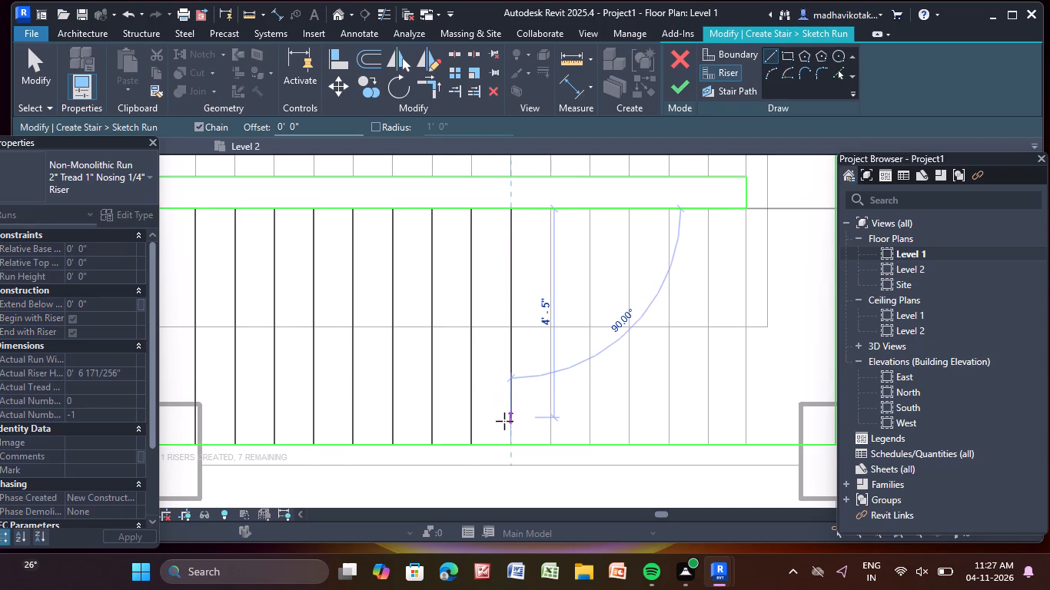
click(511, 445)
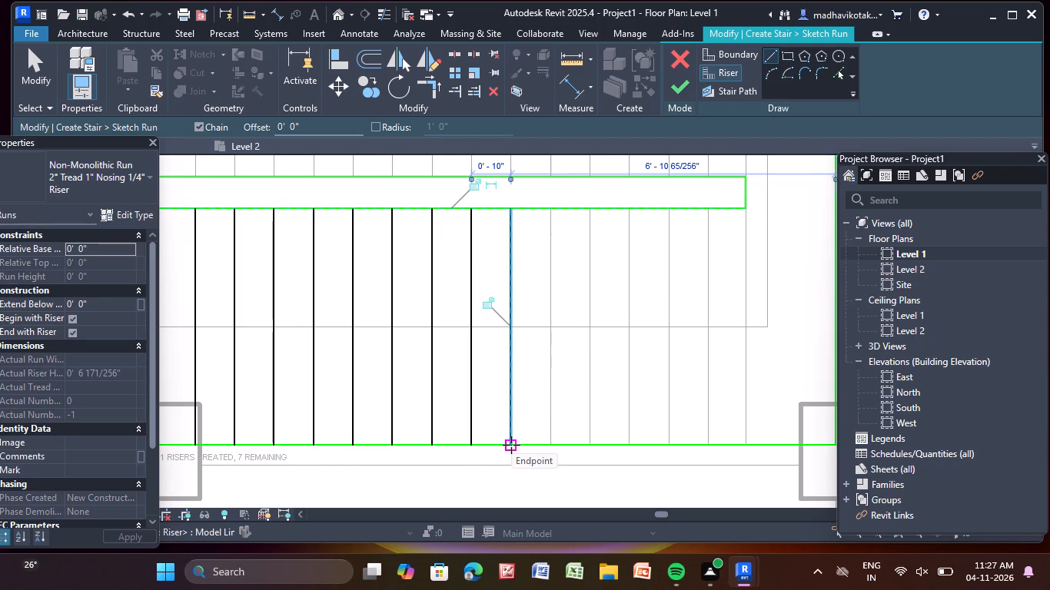
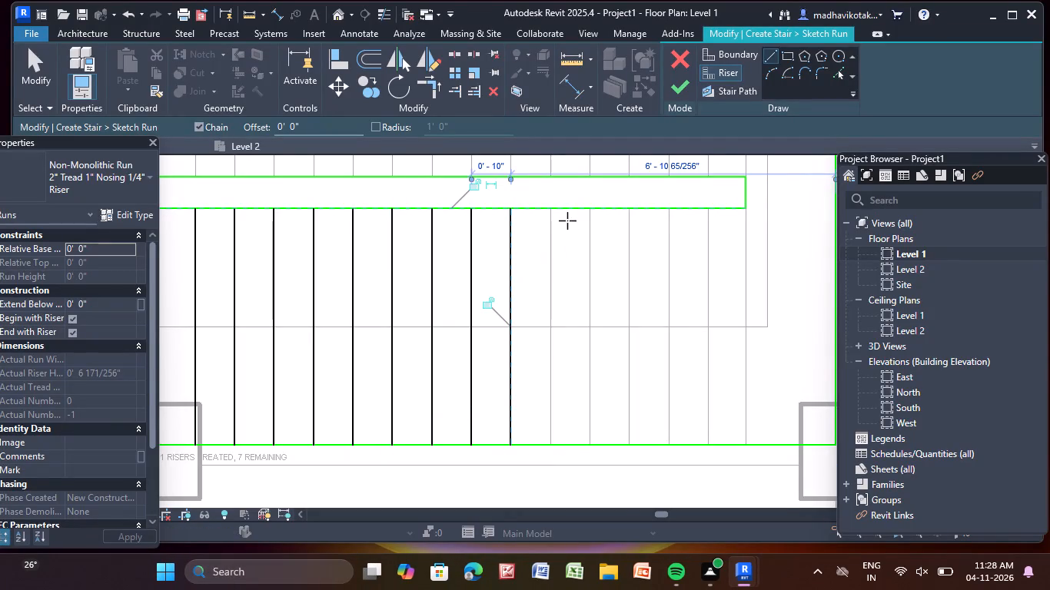
Sketch the next two vertical risers across the lower flight, 0' 10" apart, from the inner boundary to the outer boundary.
scroll(554, 210, up, 5)
click(550, 206)
scroll(534, 399, down, 2)
middle_drag(533, 399, 566, 244)
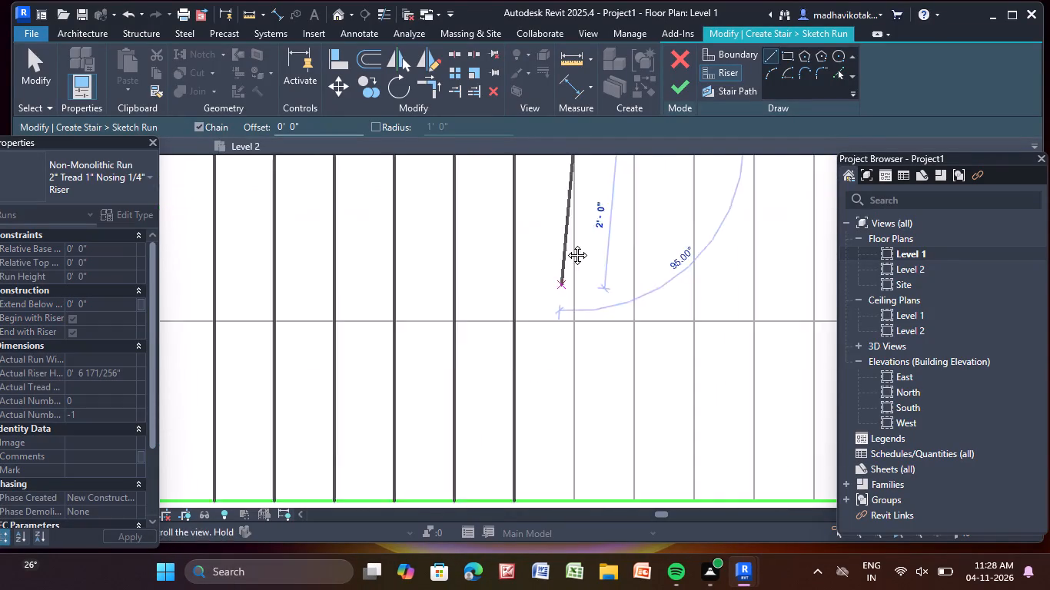
middle_drag(566, 244, 537, 212)
click(552, 428)
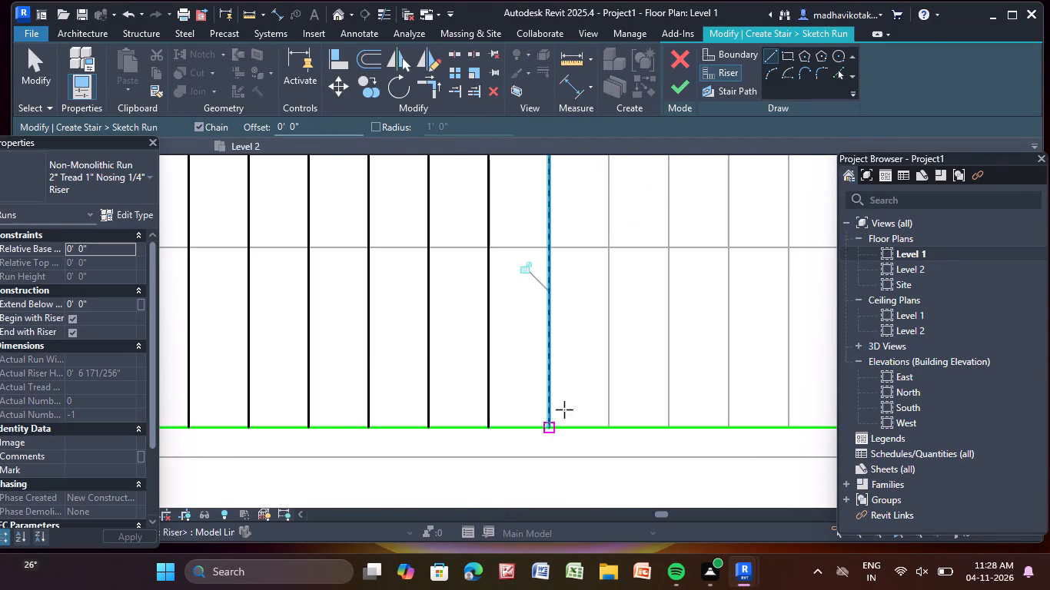
scroll(607, 355, down, 4)
middle_drag(606, 355, 476, 444)
scroll(474, 279, up, 4)
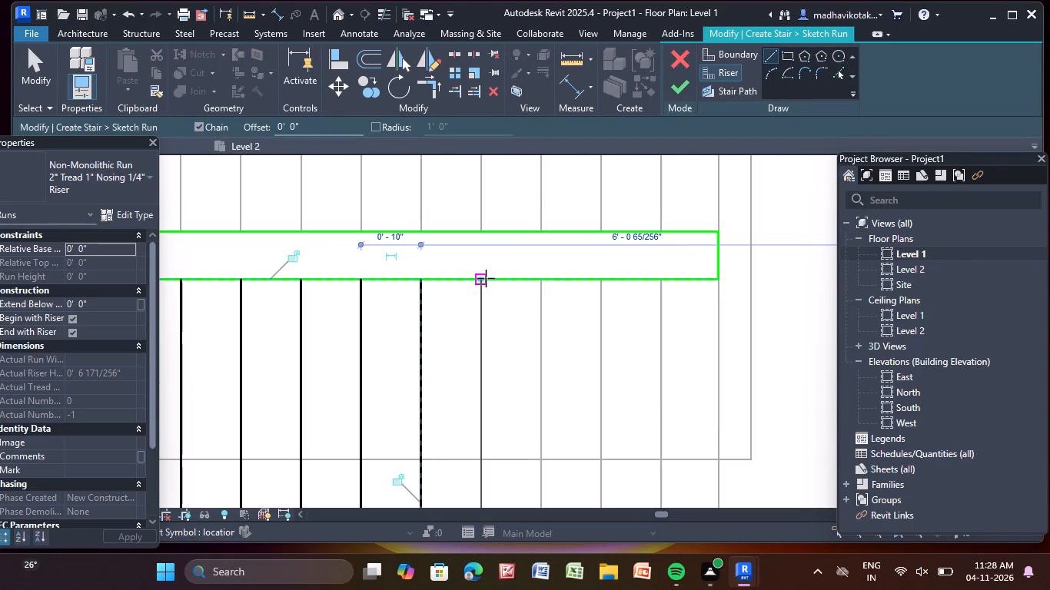
click(482, 277)
middle_drag(480, 406, 497, 230)
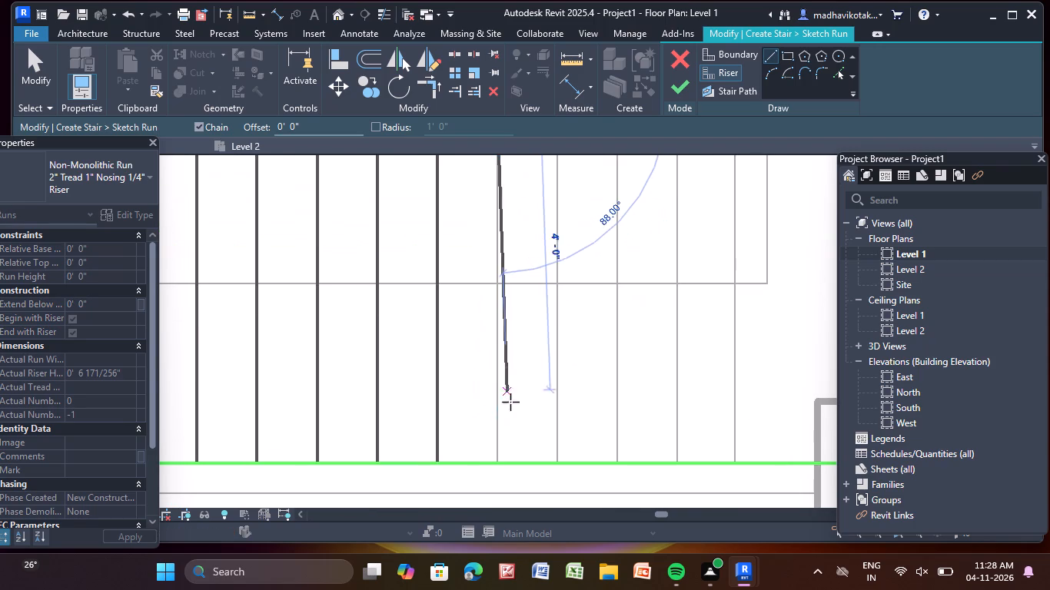
click(503, 467)
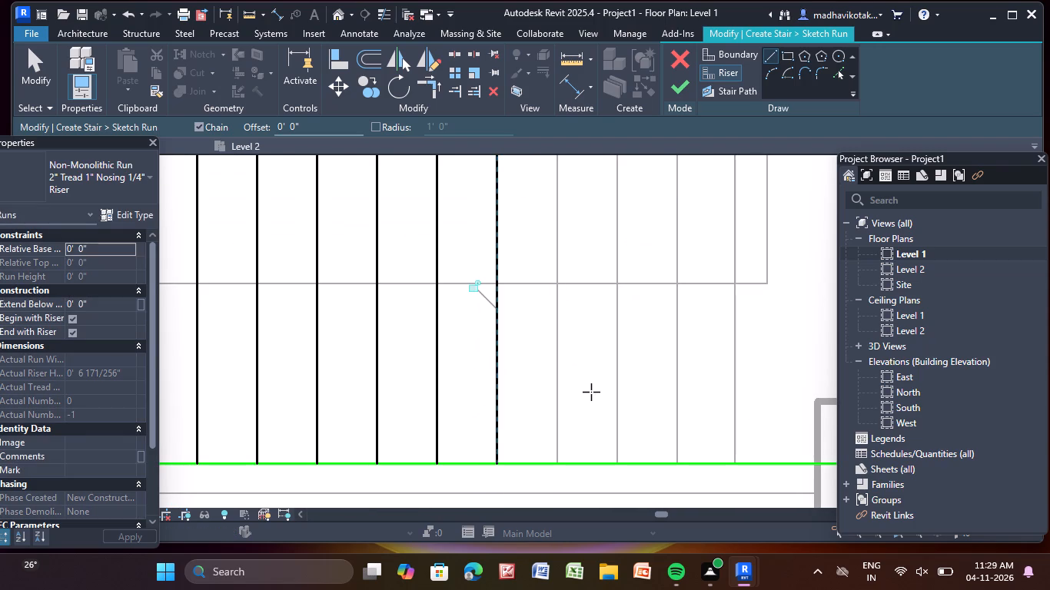
Add another full-width riser to the lower flight, 0' 10" beyond the last one, along the underlying tread line.
scroll(593, 391, down, 3)
scroll(549, 194, up, 8)
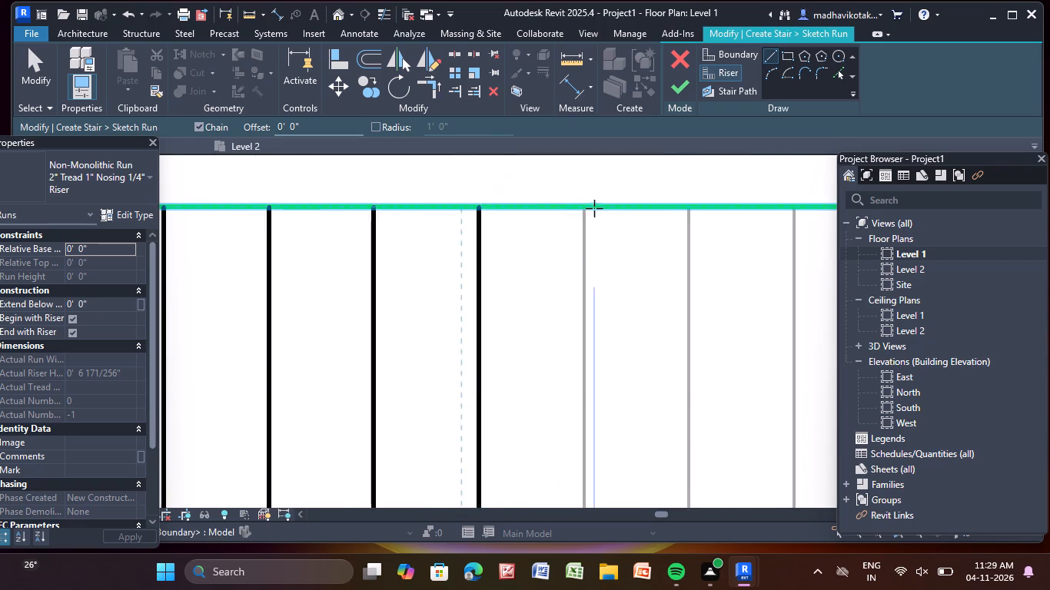
click(582, 204)
scroll(552, 439, down, 2)
middle_drag(552, 439, 616, 141)
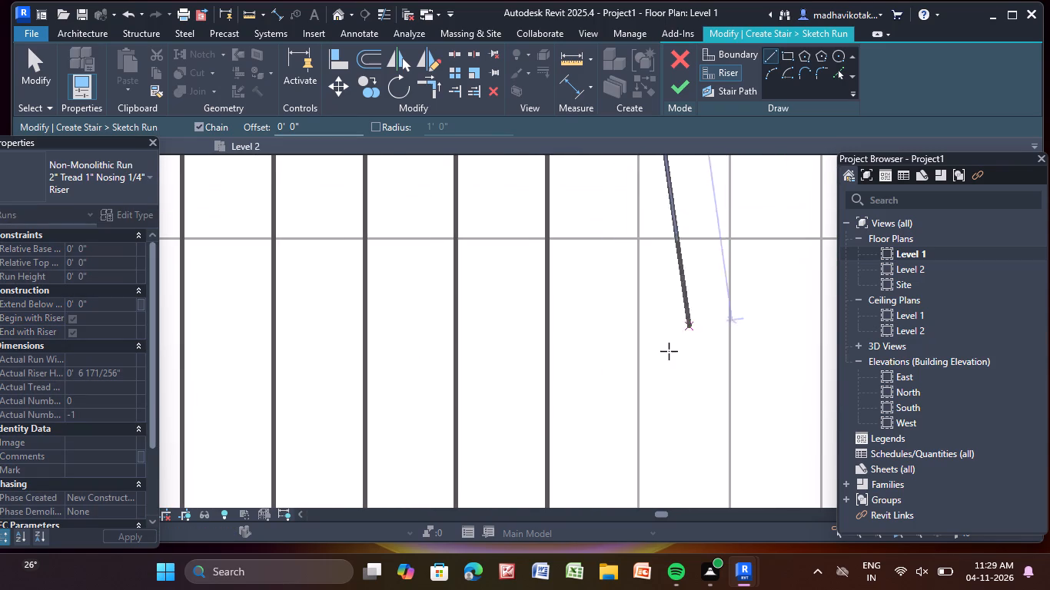
scroll(652, 372, down, 3)
middle_drag(646, 356, 613, 220)
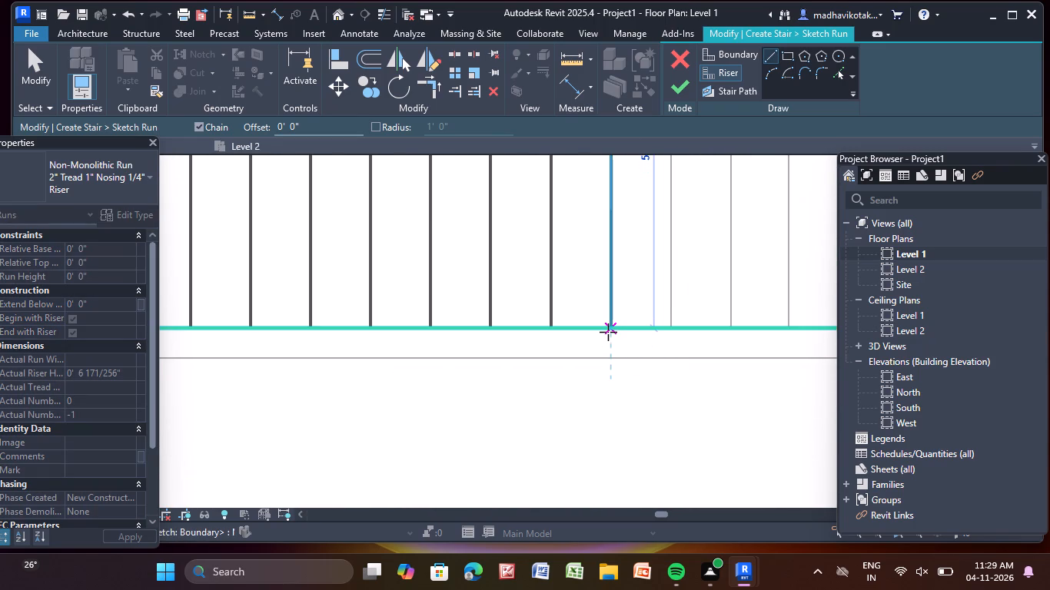
click(613, 329)
Draw two more risers between the lower flight's boundaries, continuing toward the landing at 0' 10" spacing.
scroll(613, 329, down, 4)
middle_drag(614, 329, 502, 458)
scroll(507, 252, up, 4)
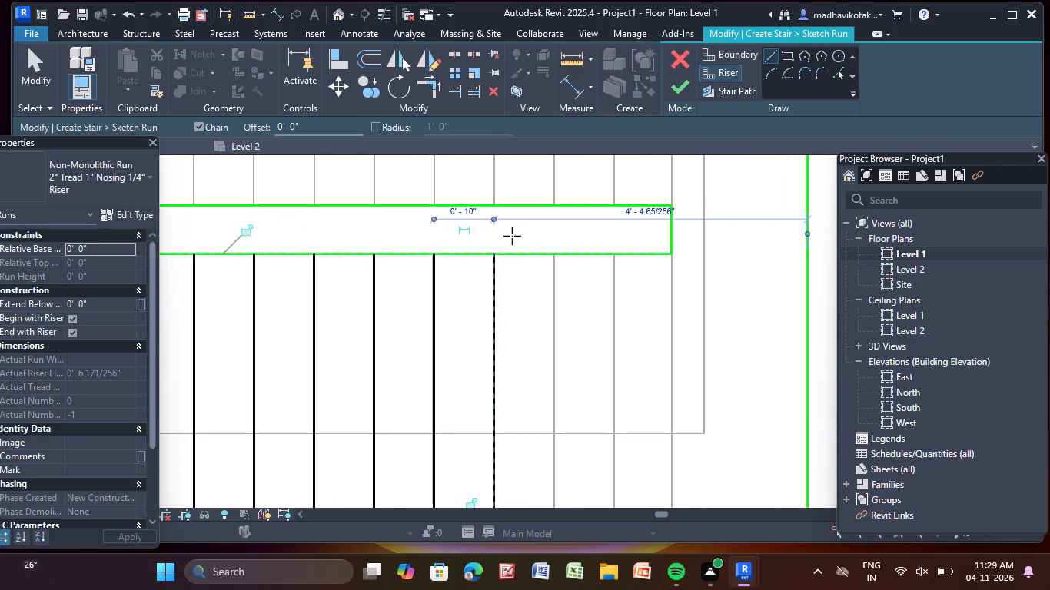
click(554, 257)
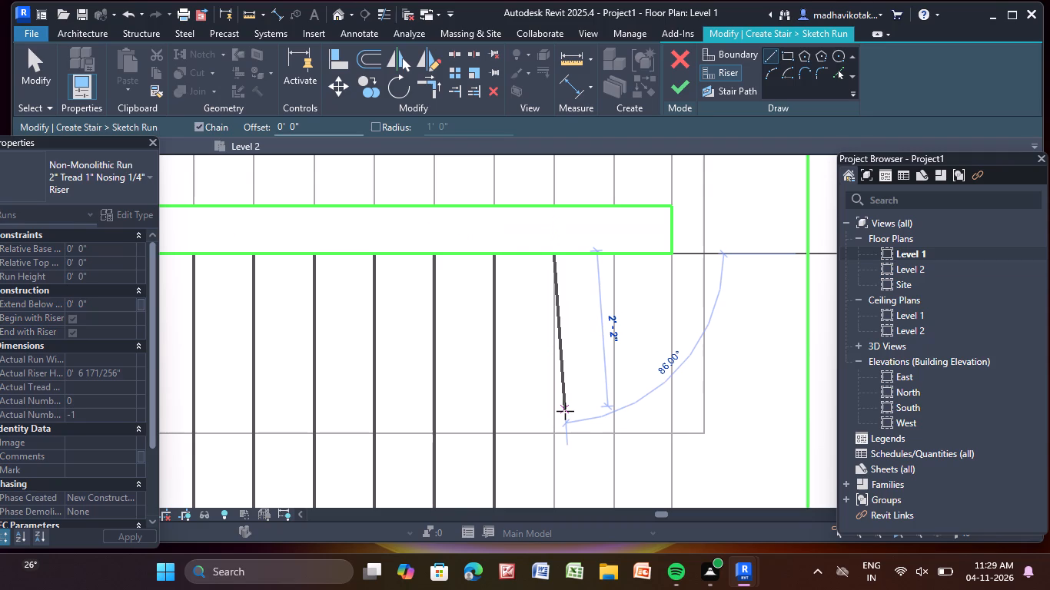
scroll(553, 430, down, 2)
middle_drag(550, 435, 497, 204)
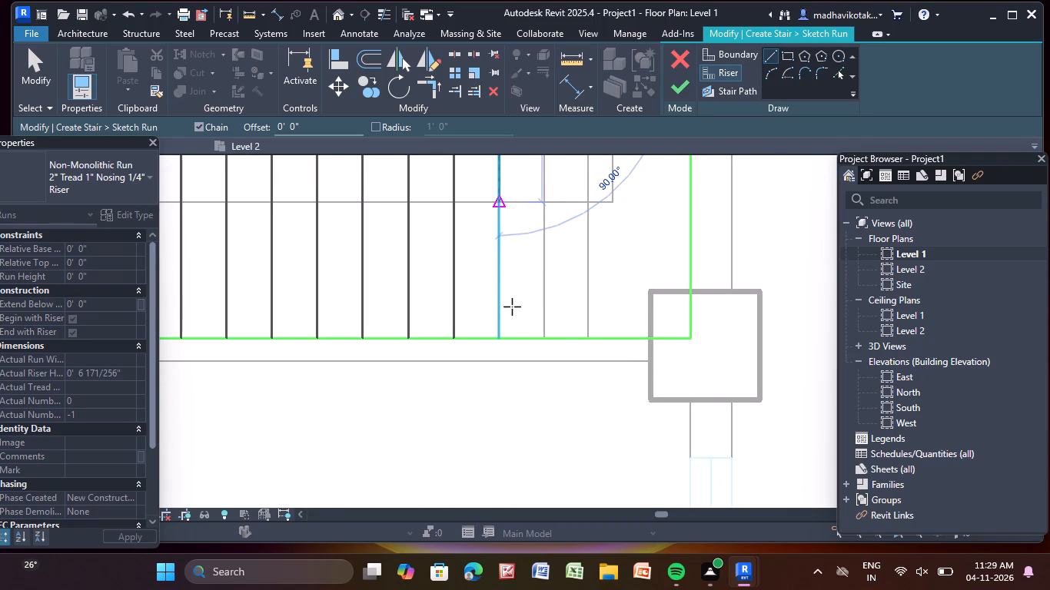
click(501, 335)
scroll(507, 303, down, 4)
middle_drag(507, 303, 450, 393)
scroll(448, 283, up, 4)
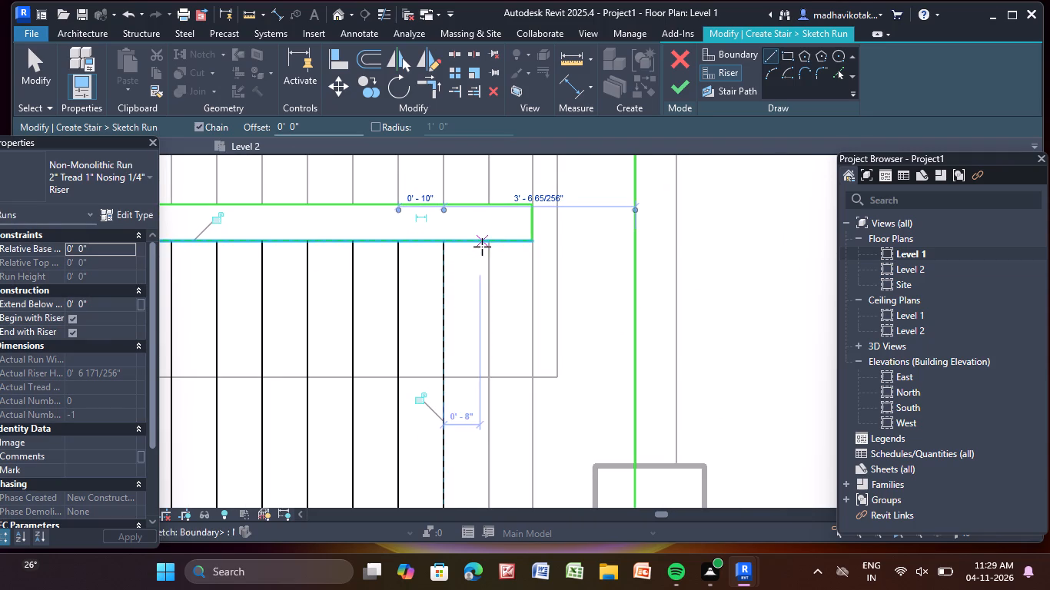
click(490, 241)
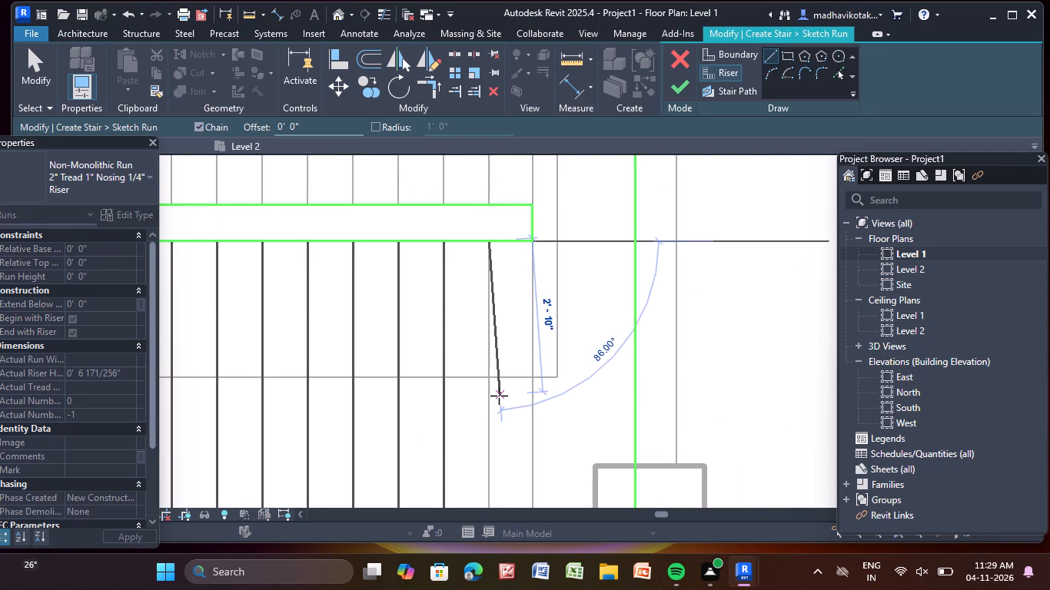
scroll(499, 396, down, 4)
middle_drag(498, 396, 499, 246)
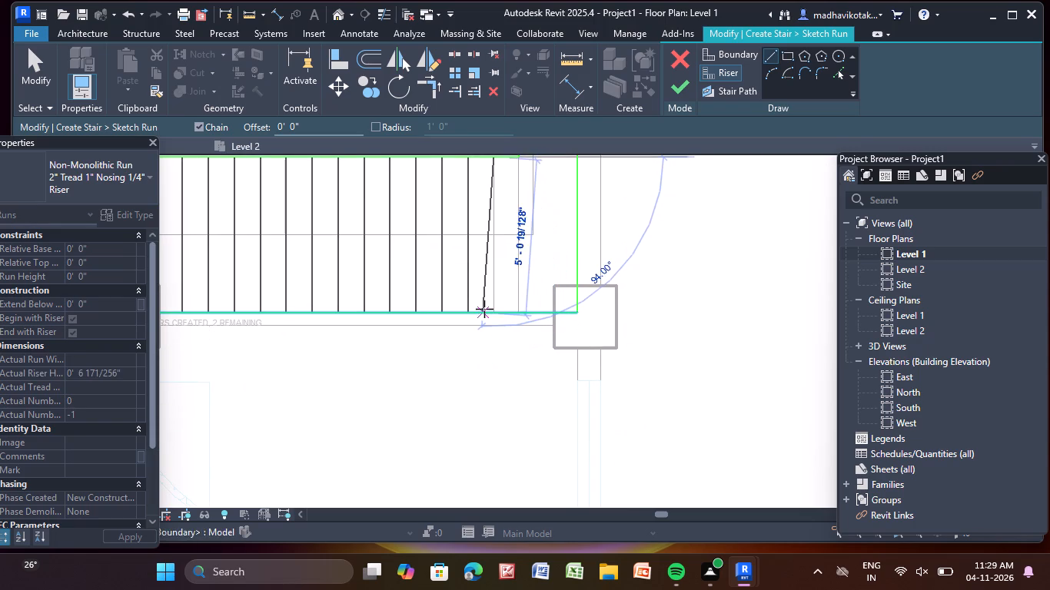
click(495, 313)
Draw the lower flight's last riser from the inner boundary's corner at the landing straight down to the outer boundary.
middle_drag(495, 313, 495, 313)
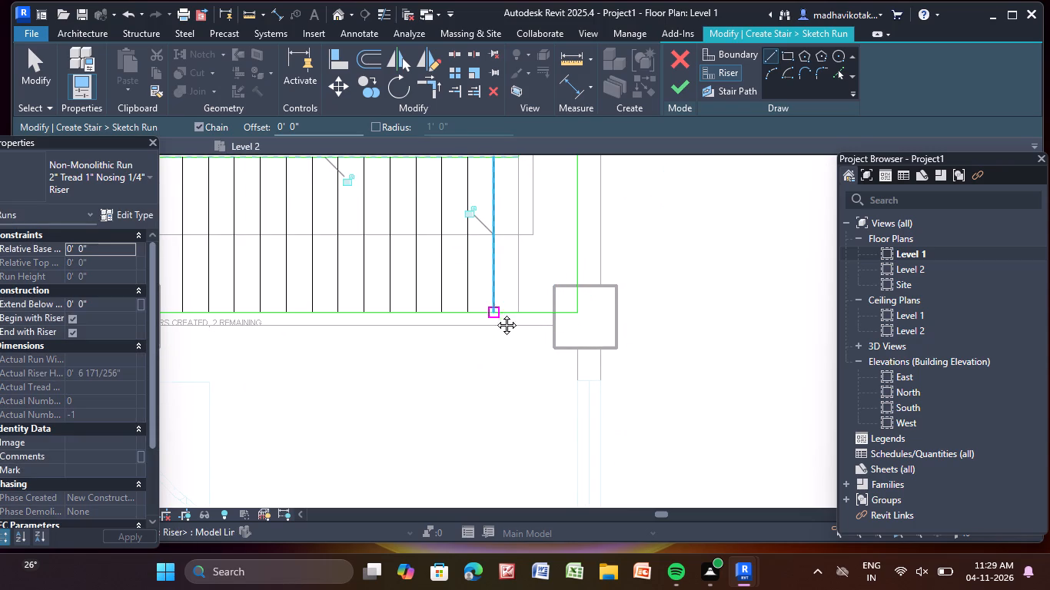
middle_drag(495, 313, 464, 444)
scroll(443, 464, up, 8)
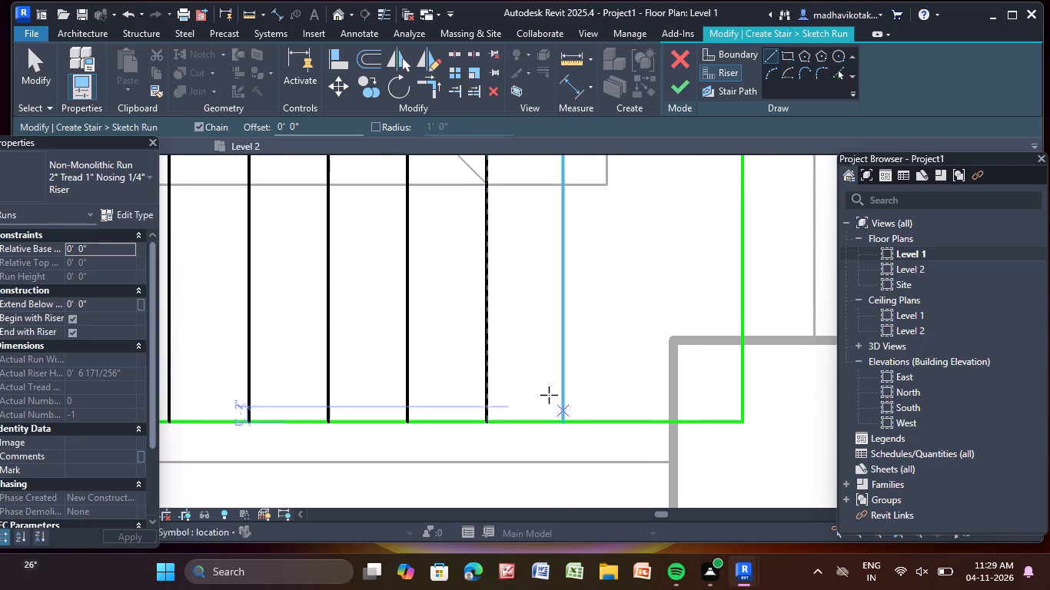
scroll(482, 320, down, 4)
middle_drag(436, 464, 392, 515)
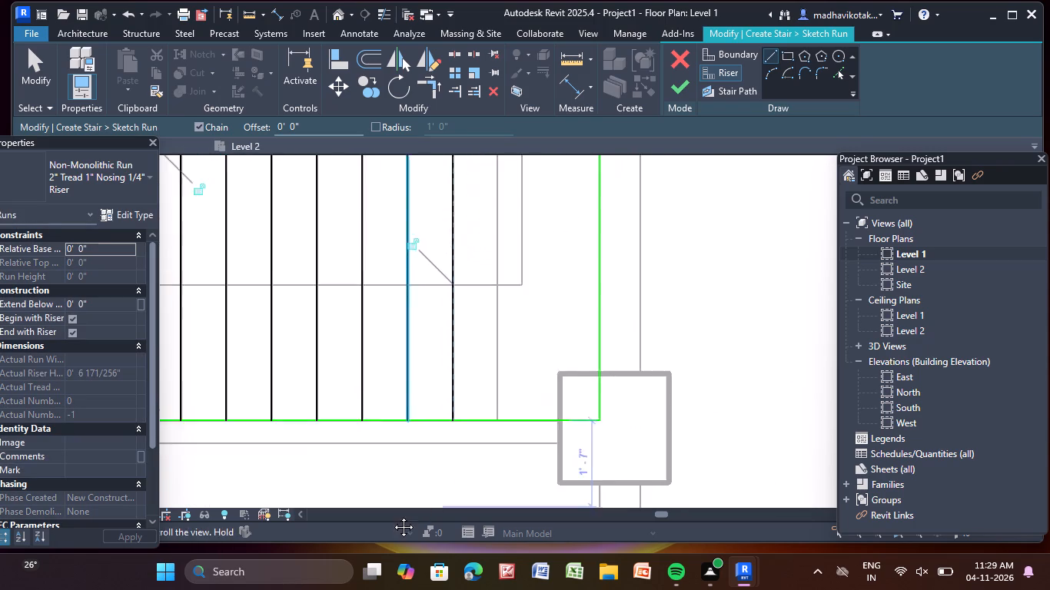
middle_drag(392, 515, 387, 522)
middle_drag(465, 210, 437, 320)
scroll(459, 290, up, 7)
click(440, 254)
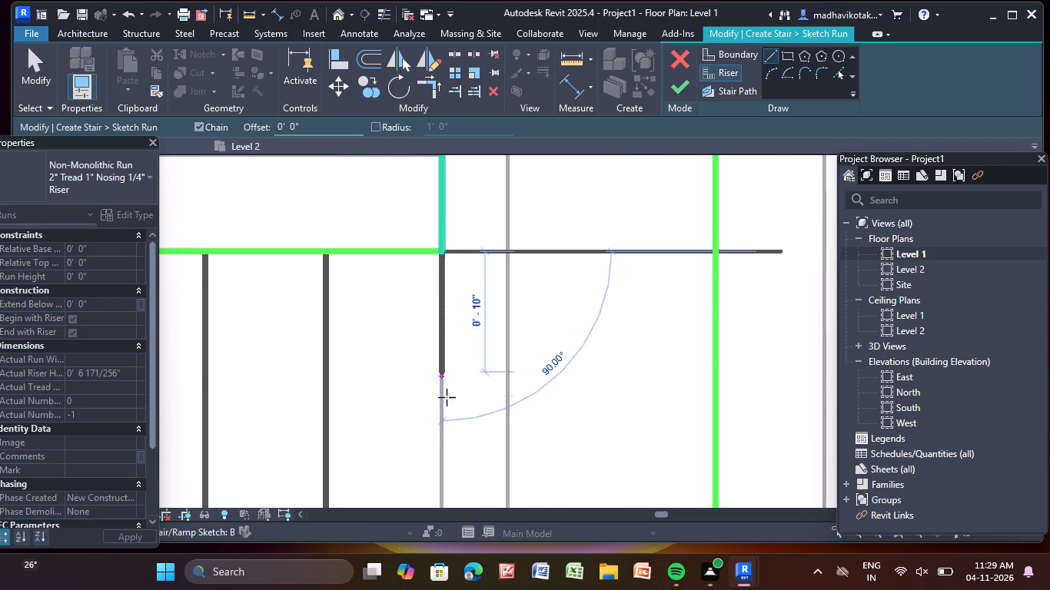
scroll(447, 459, down, 3)
middle_drag(447, 459, 479, 208)
scroll(466, 472, down, 2)
middle_drag(461, 480, 456, 460)
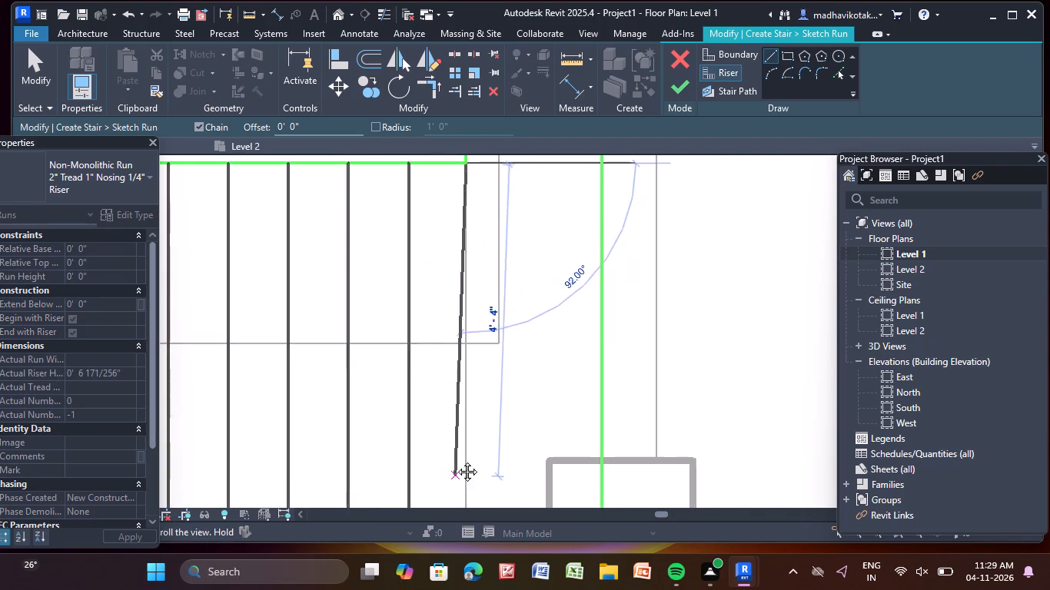
middle_drag(456, 460, 467, 281)
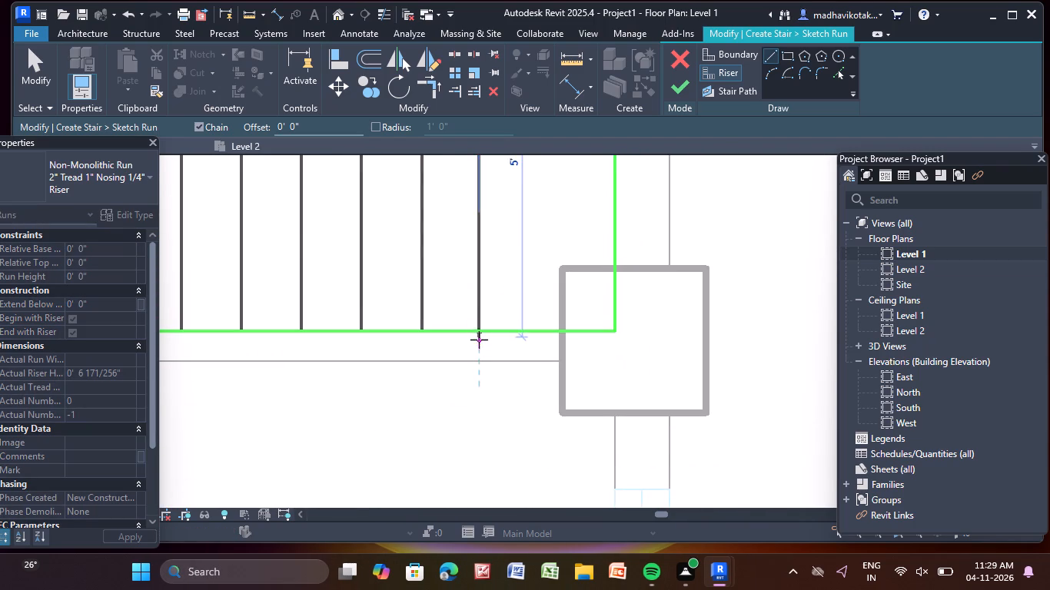
click(480, 333)
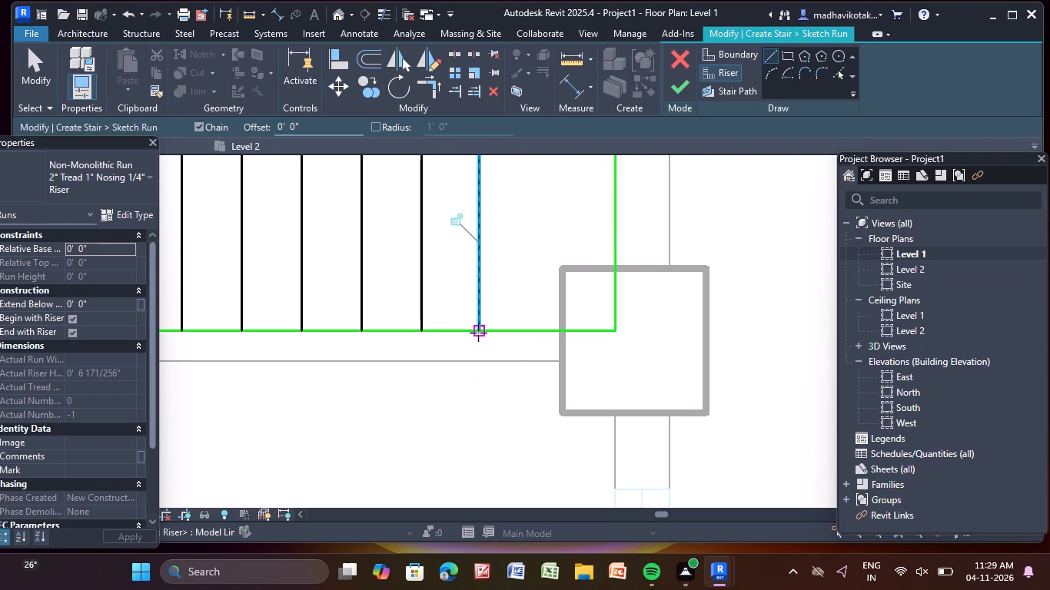
Sketch two risers about 5' long across the upper flight, spaced 0' 10" apart from its existing end riser.
scroll(475, 321, down, 4)
scroll(390, 292, down, 4)
scroll(390, 290, up, 1)
middle_drag(390, 290, 586, 557)
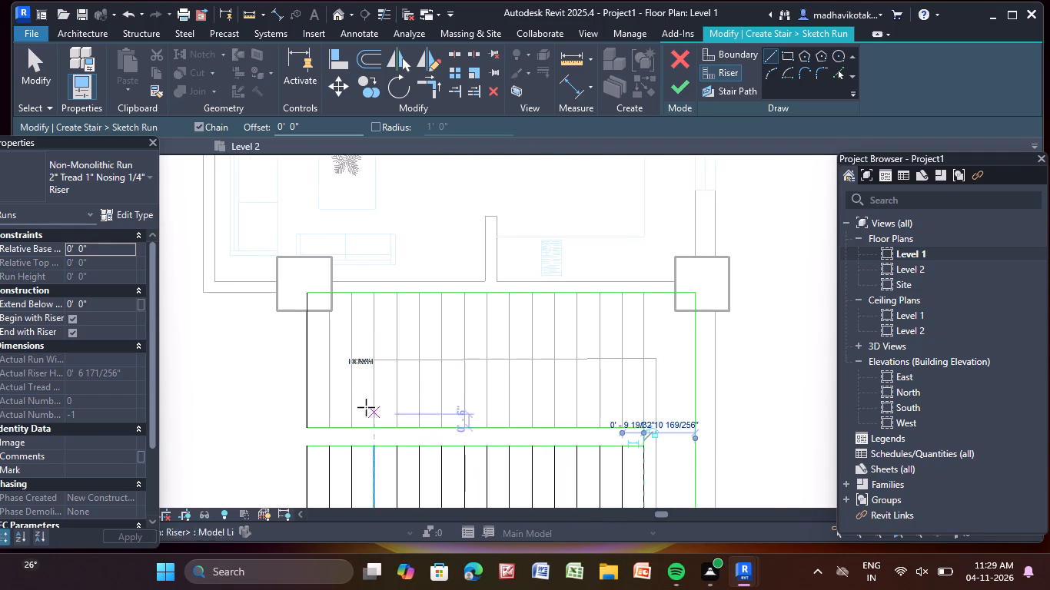
scroll(323, 422, up, 2)
click(334, 431)
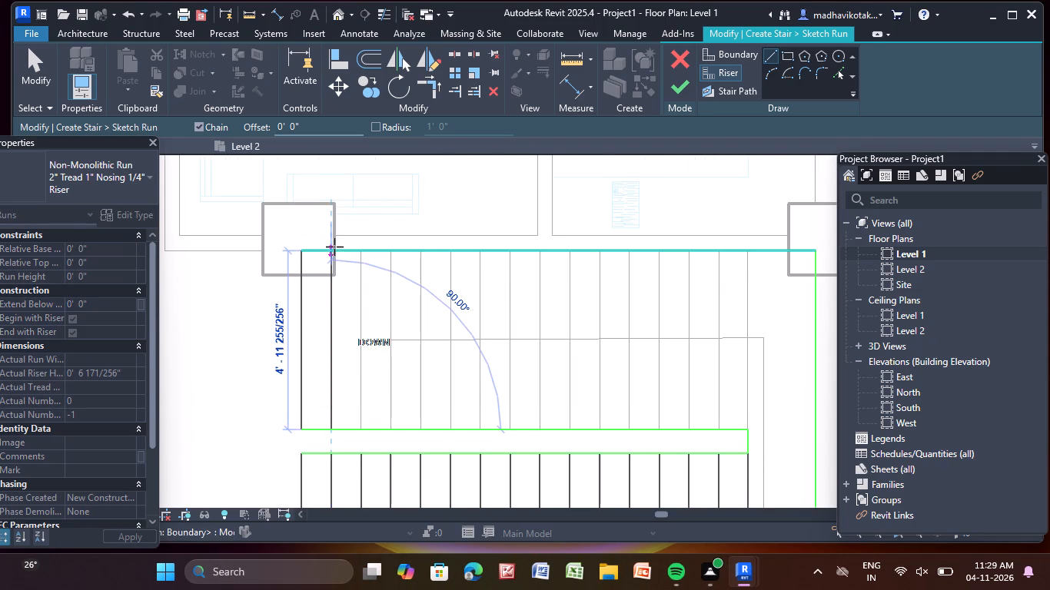
click(334, 247)
click(363, 430)
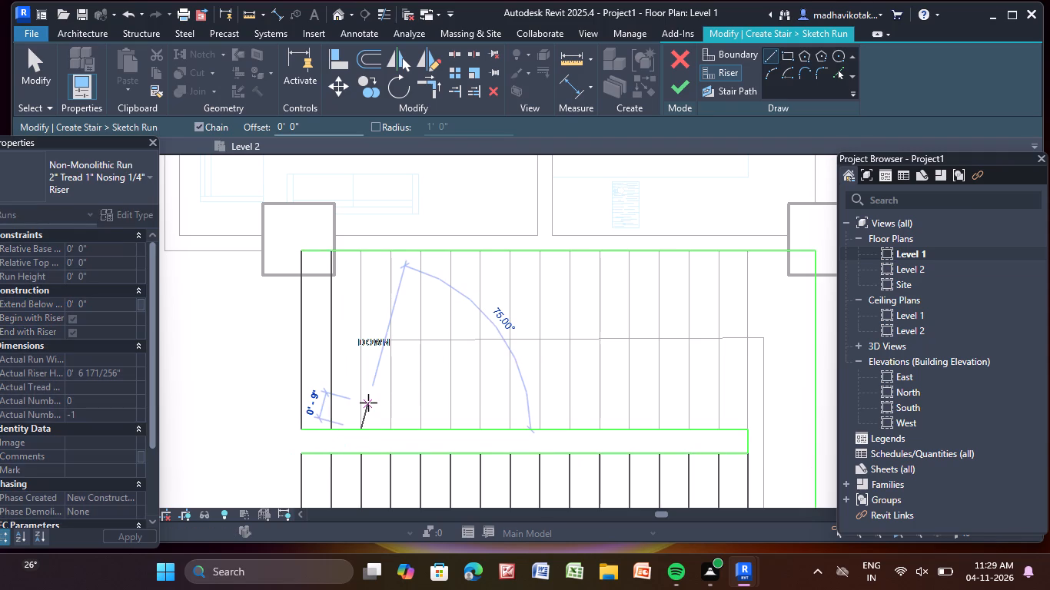
click(360, 254)
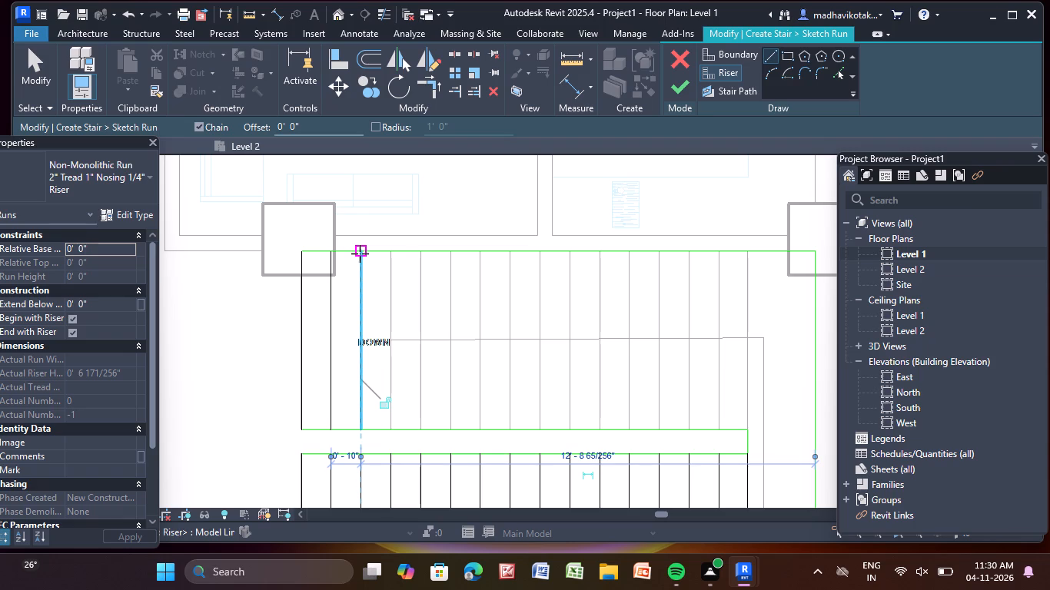
Draw four more risers across the upper flight along the underlying tread lines, each 0' 10" from the previous one.
scroll(353, 248, up, 1)
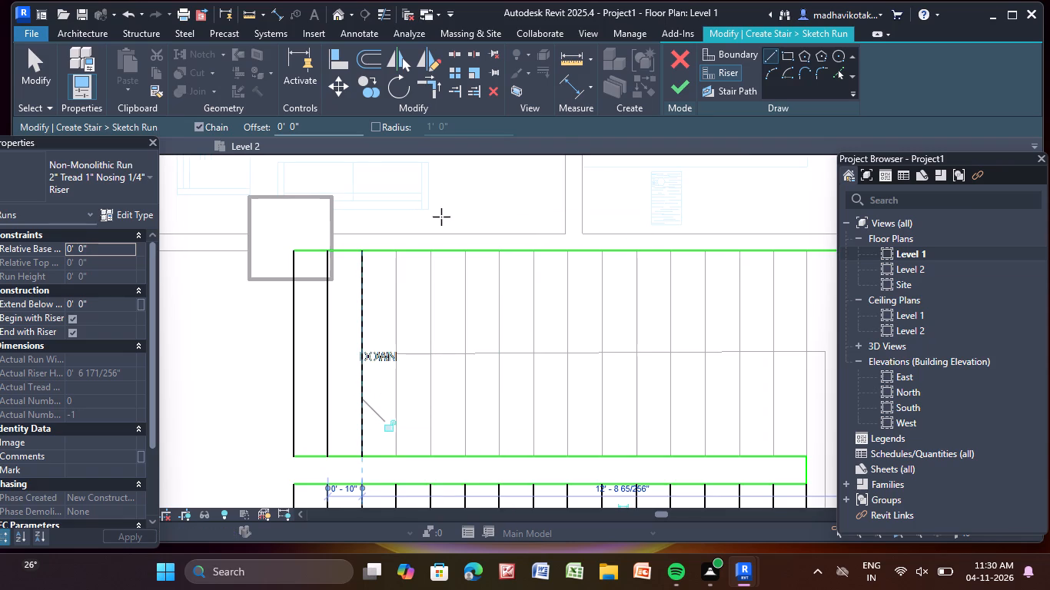
click(396, 251)
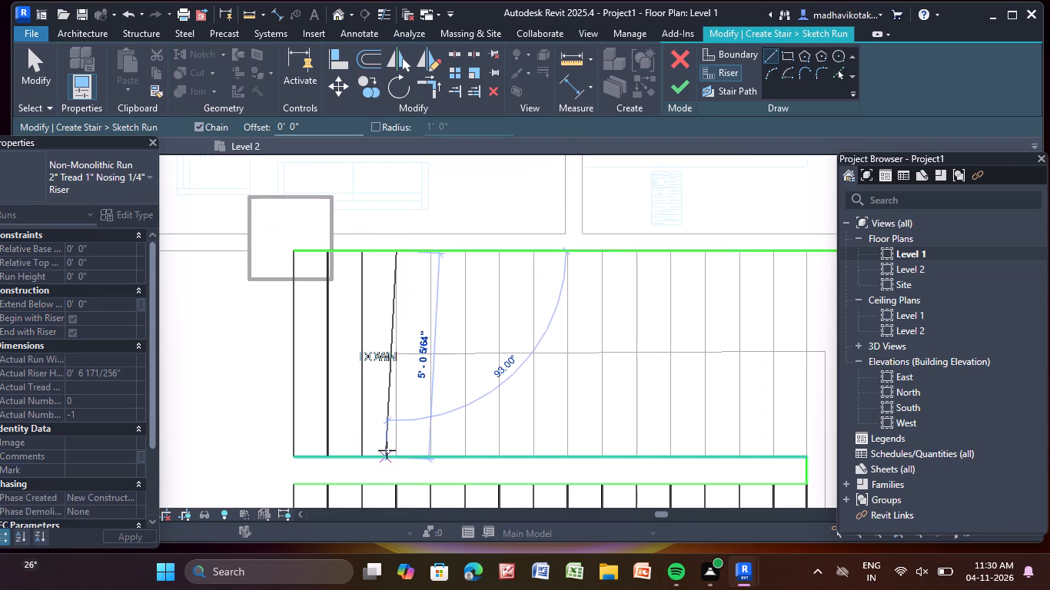
click(398, 452)
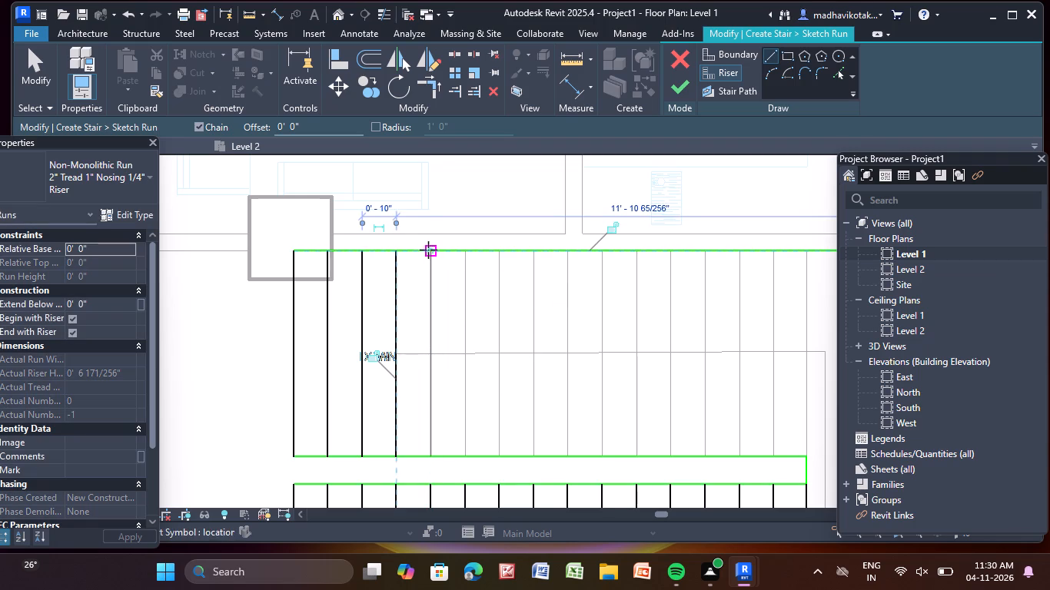
click(430, 248)
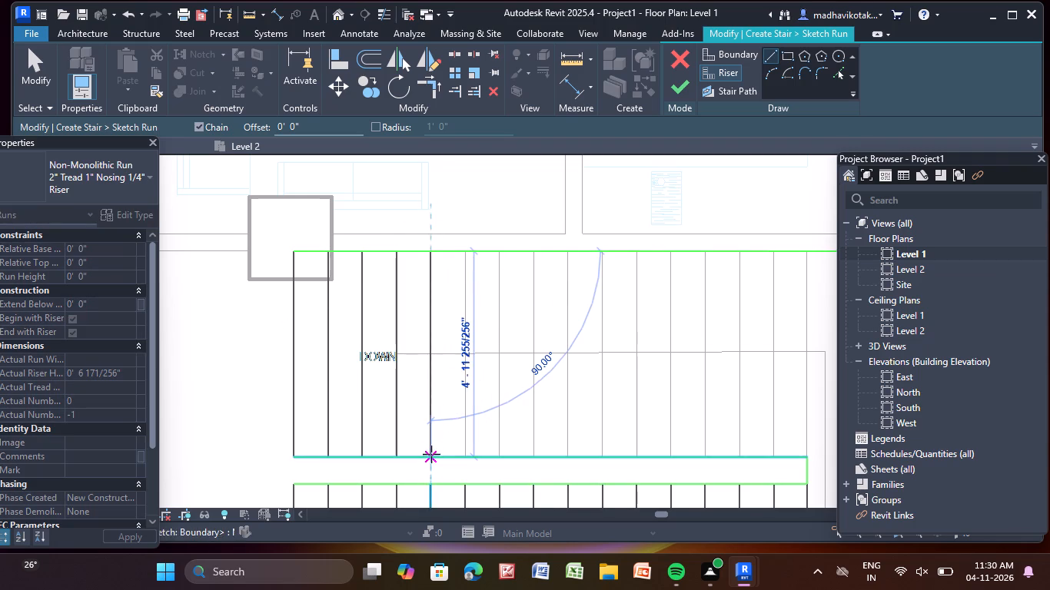
click(431, 455)
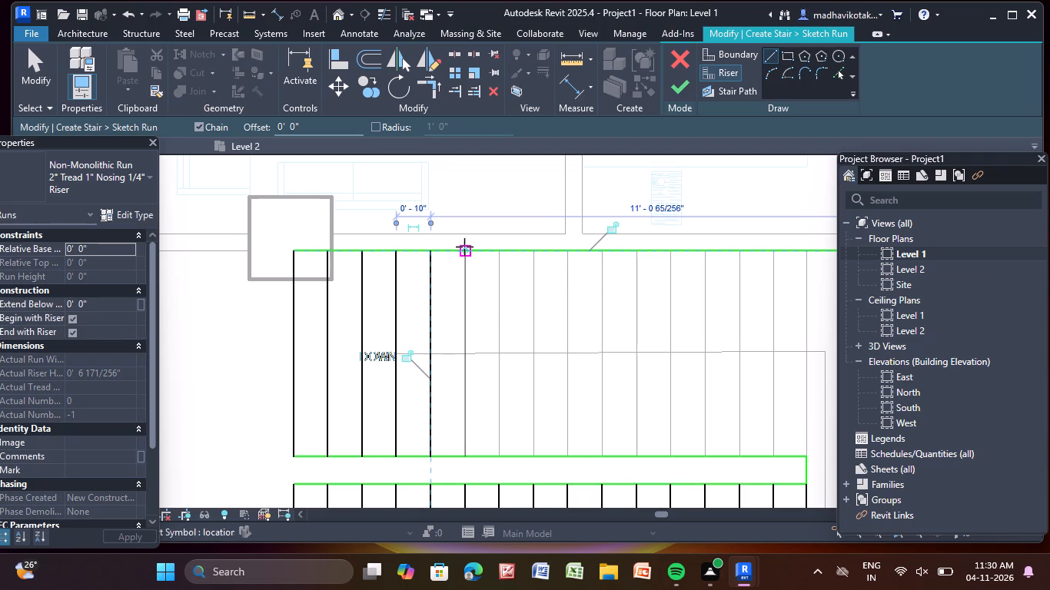
click(464, 247)
click(464, 461)
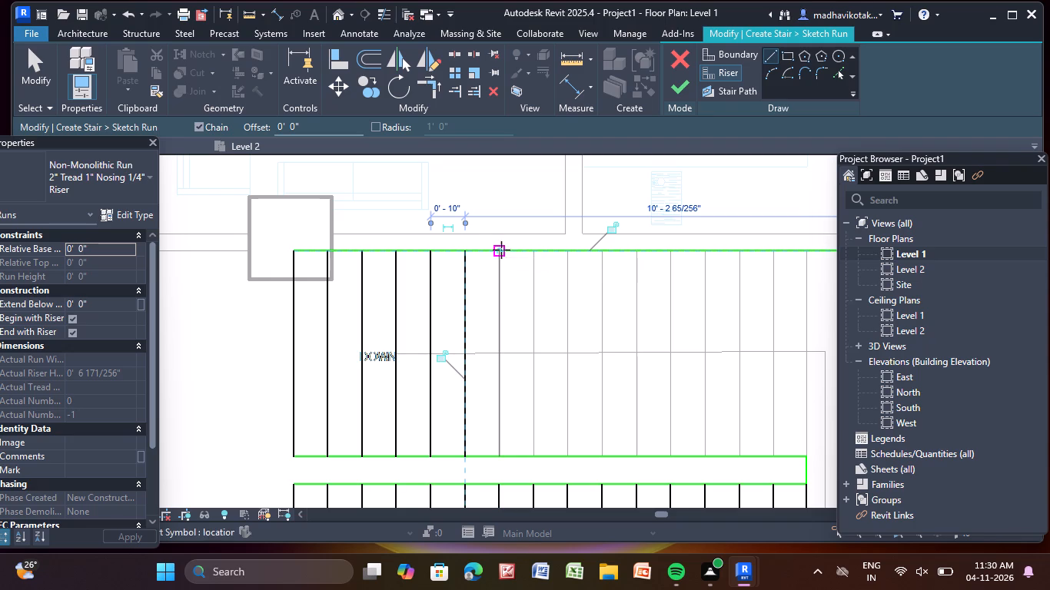
click(501, 250)
click(503, 461)
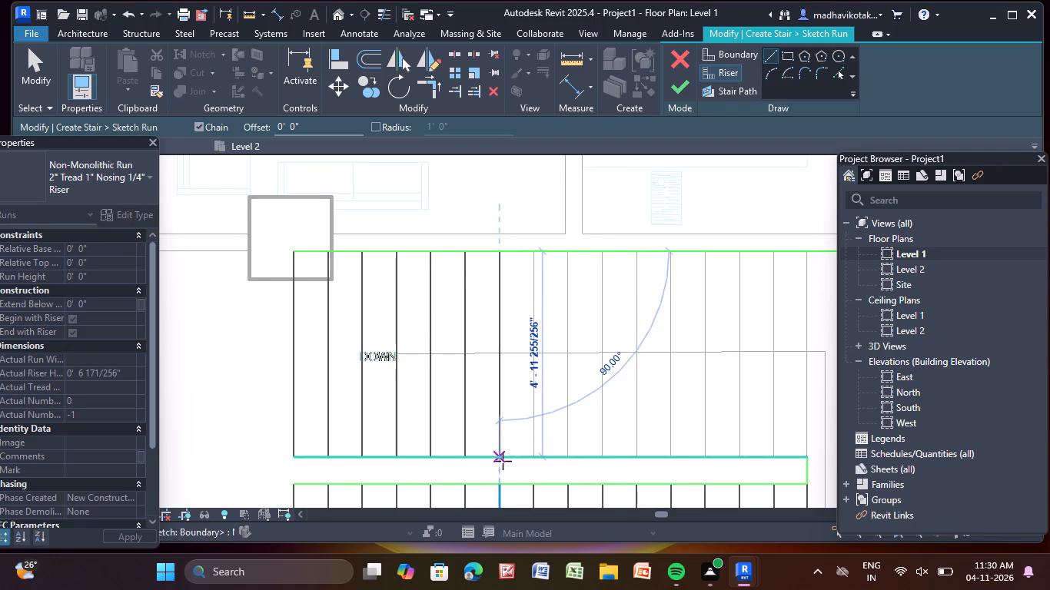
Add the next riser to the upper flight along the following tread line, from the outer boundary to the inner boundary.
scroll(539, 258, up, 7)
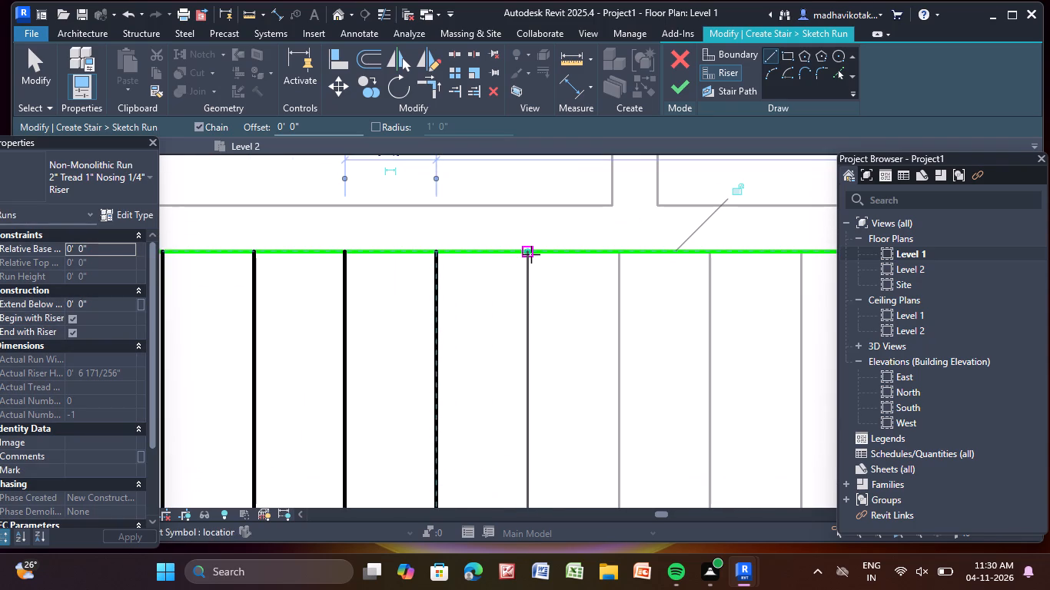
click(527, 251)
middle_drag(540, 427, 486, 225)
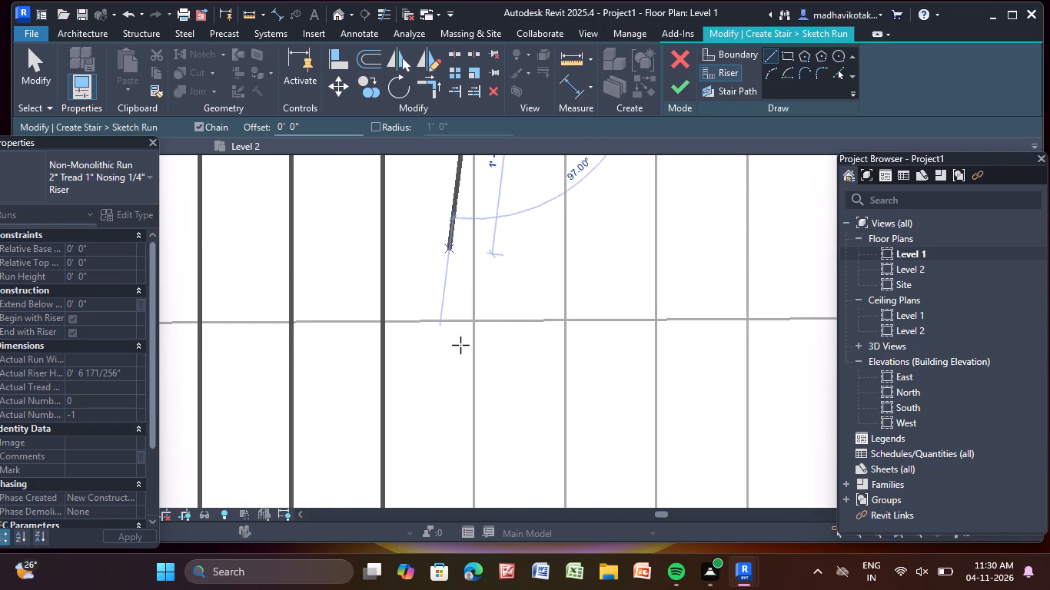
scroll(479, 452, down, 2)
middle_drag(476, 447, 469, 255)
click(468, 370)
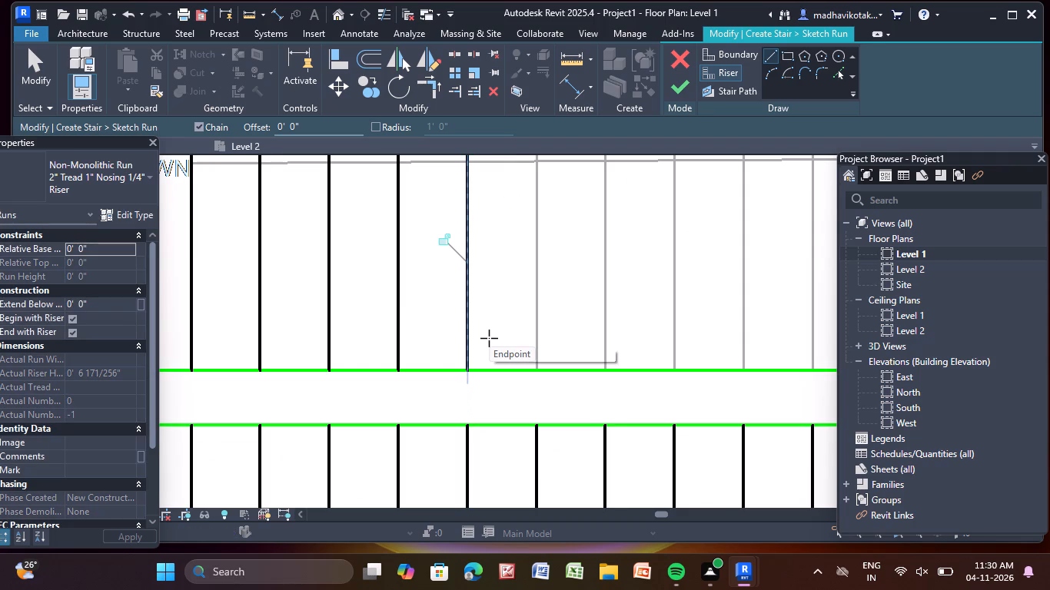
Draw two more risers across the upper flight along the underlying tread lines, from outer to inner boundary, spaced 0' 10" apart.
scroll(509, 330, down, 5)
middle_drag(490, 201, 461, 260)
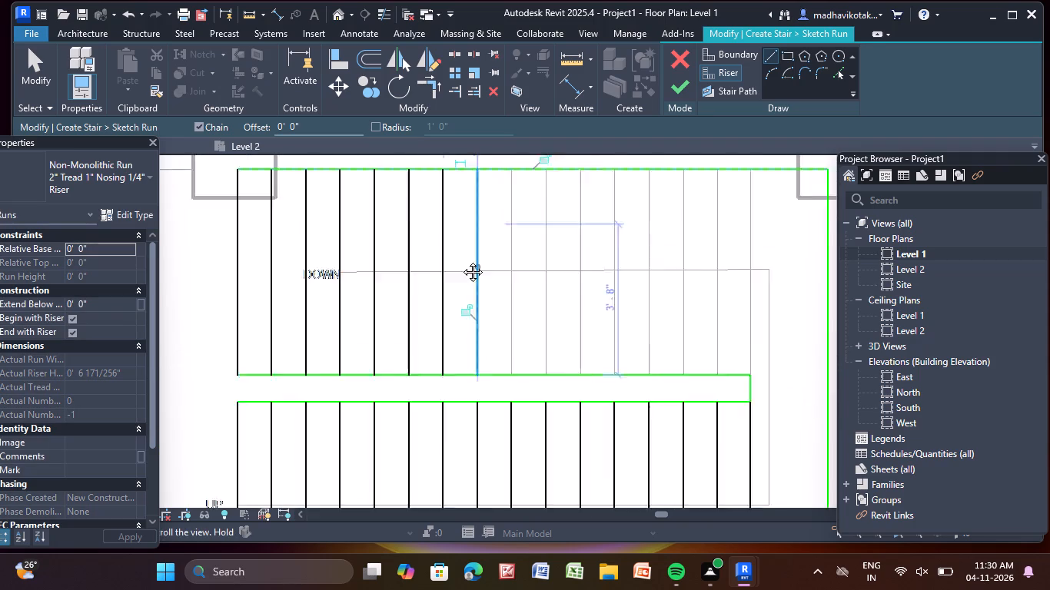
middle_drag(461, 260, 420, 316)
scroll(462, 249, up, 5)
click(442, 270)
middle_drag(442, 419, 439, 411)
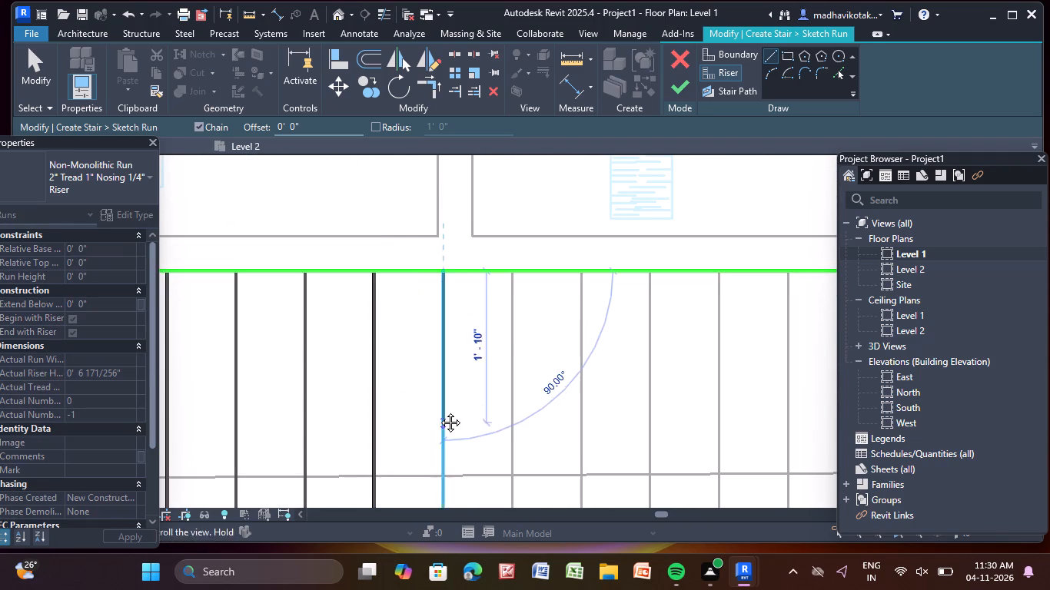
middle_drag(439, 411, 457, 188)
click(460, 453)
scroll(477, 409, down, 3)
middle_drag(477, 409, 476, 409)
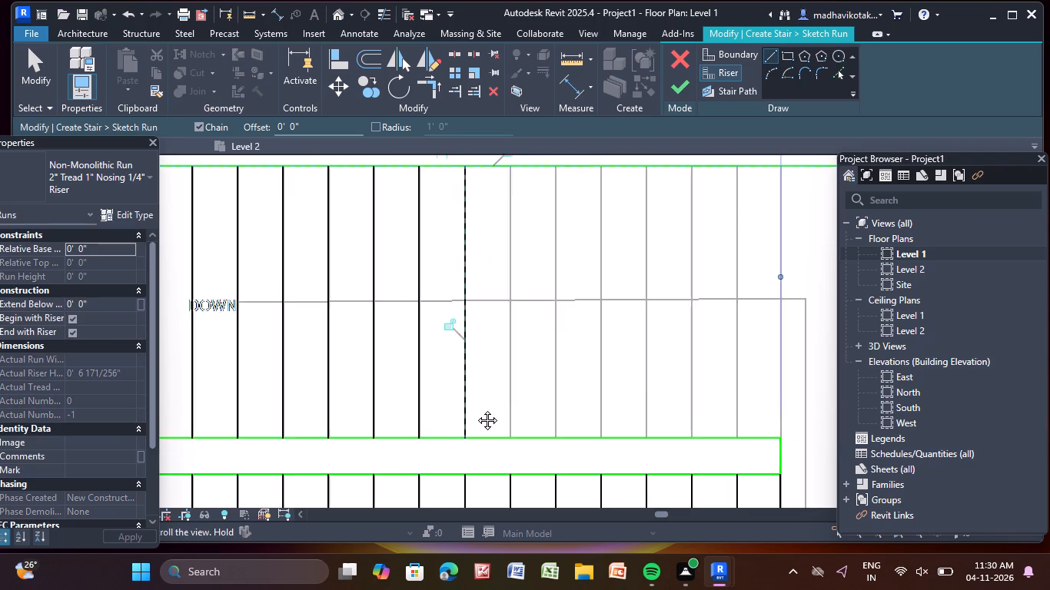
middle_drag(476, 409, 345, 469)
click(378, 227)
middle_drag(400, 405, 396, 380)
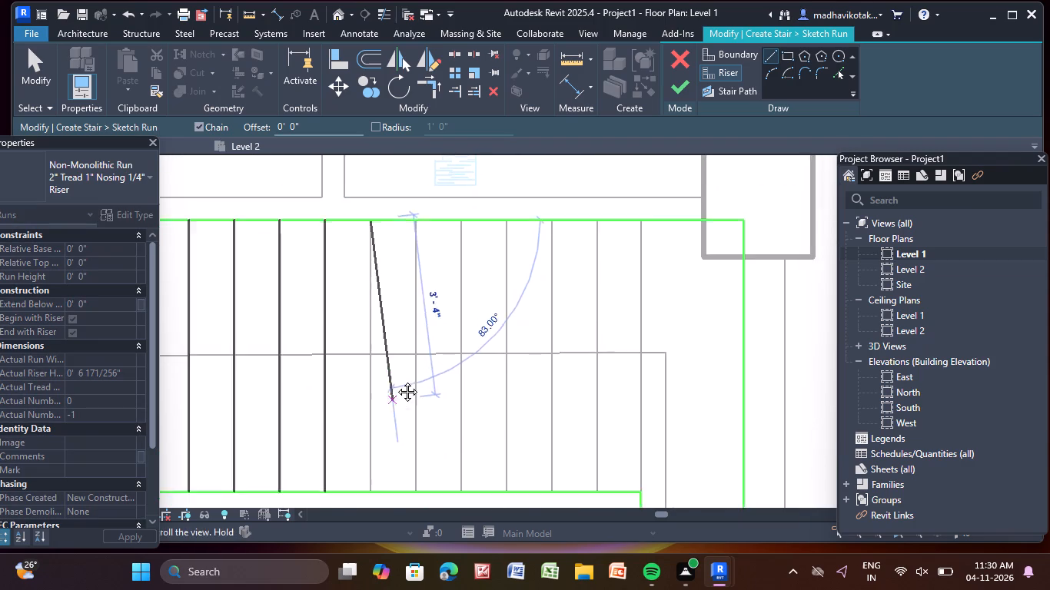
middle_drag(396, 380, 414, 303)
click(395, 397)
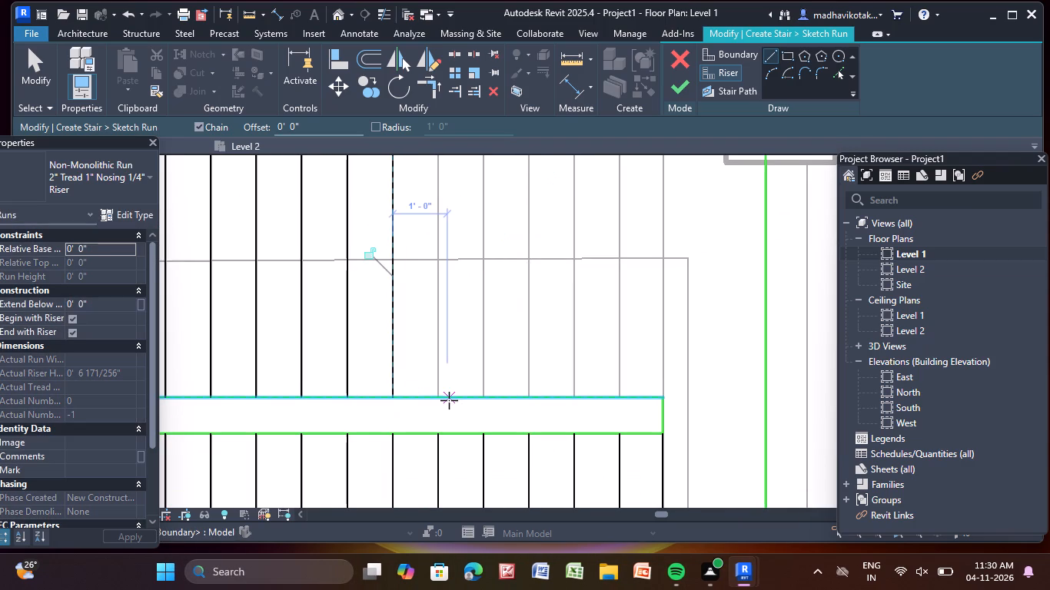
Add two further risers across the upper flight on the following tread lines, each 0' 10" from the previous one.
scroll(434, 354, down, 1)
middle_drag(434, 354, 387, 449)
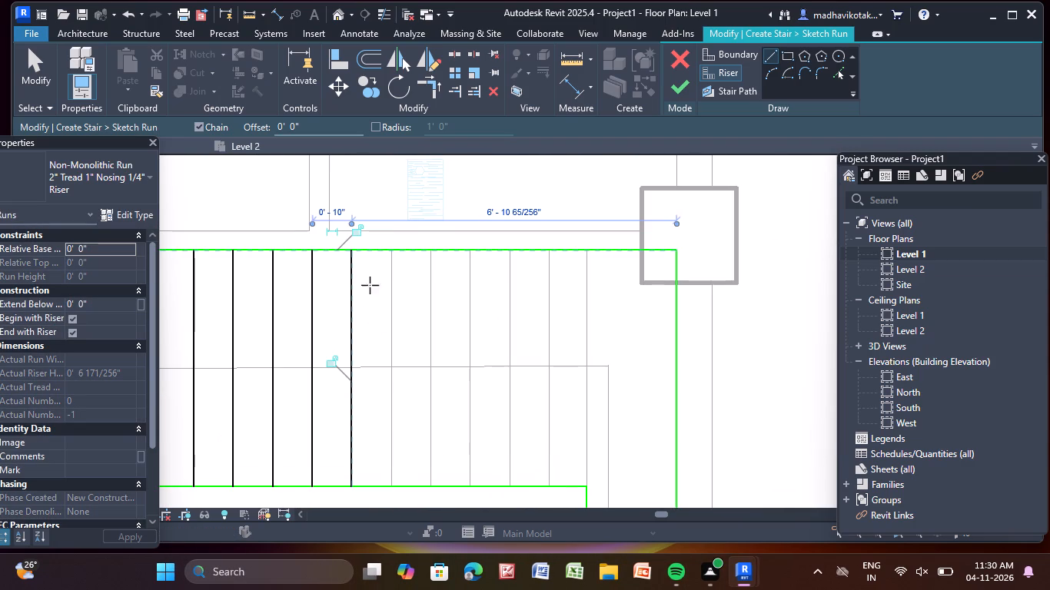
click(393, 247)
middle_drag(388, 400, 398, 335)
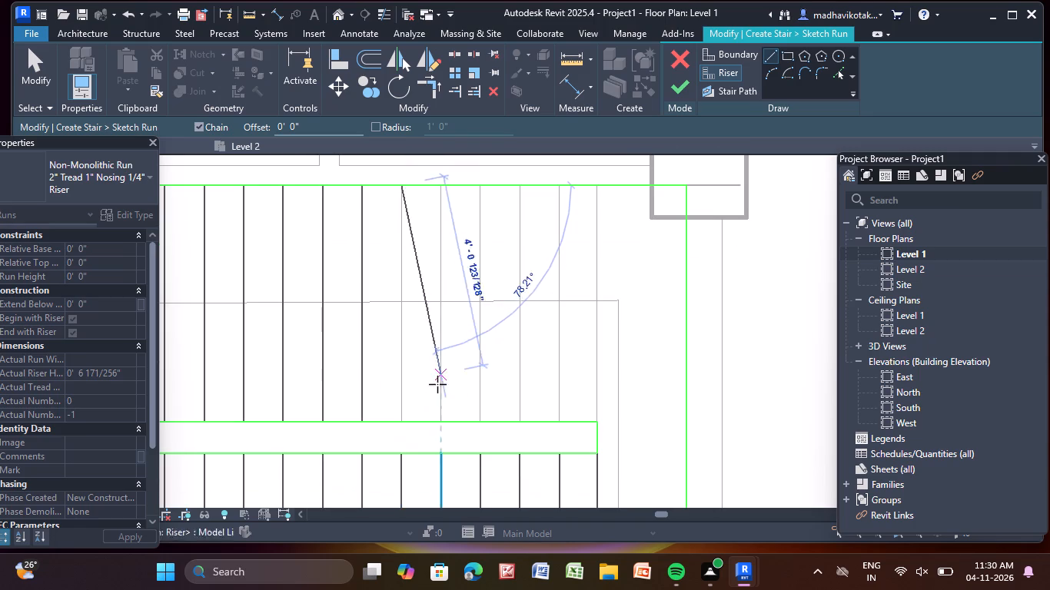
click(402, 423)
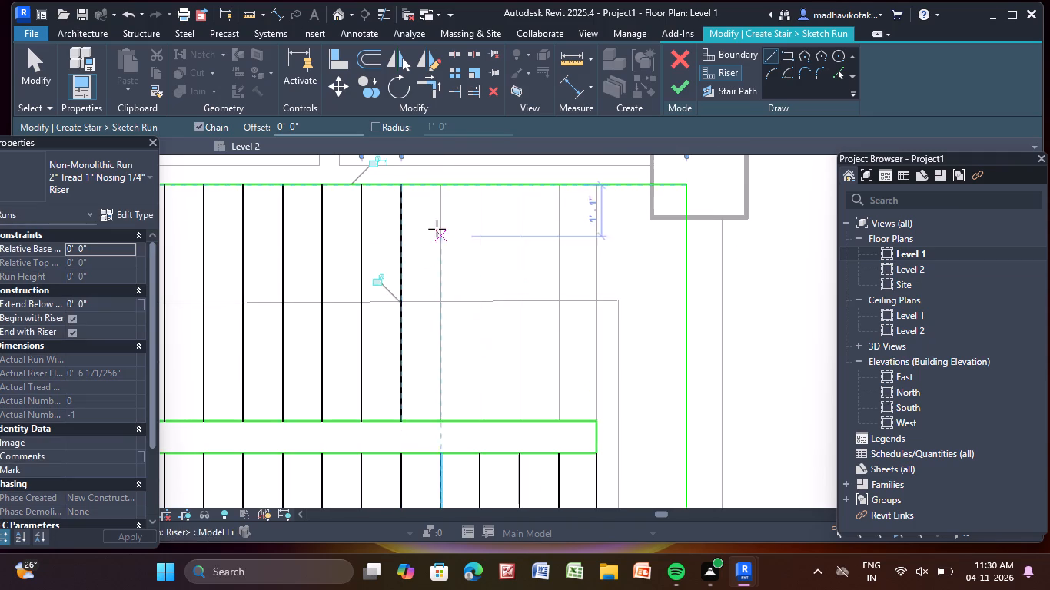
drag(434, 214, 438, 199)
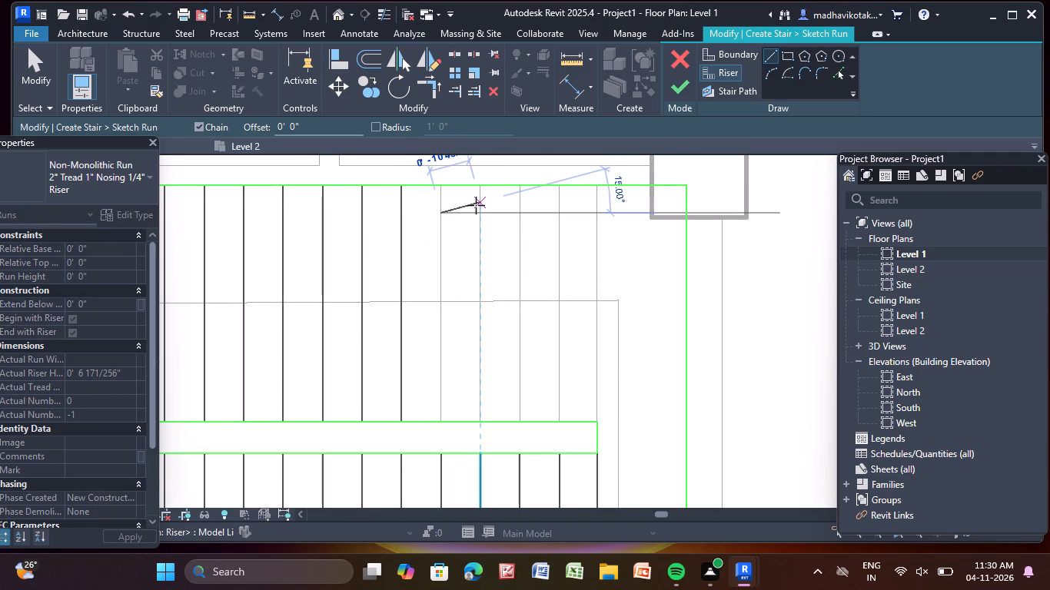
key(Escape)
scroll(447, 171, up, 5)
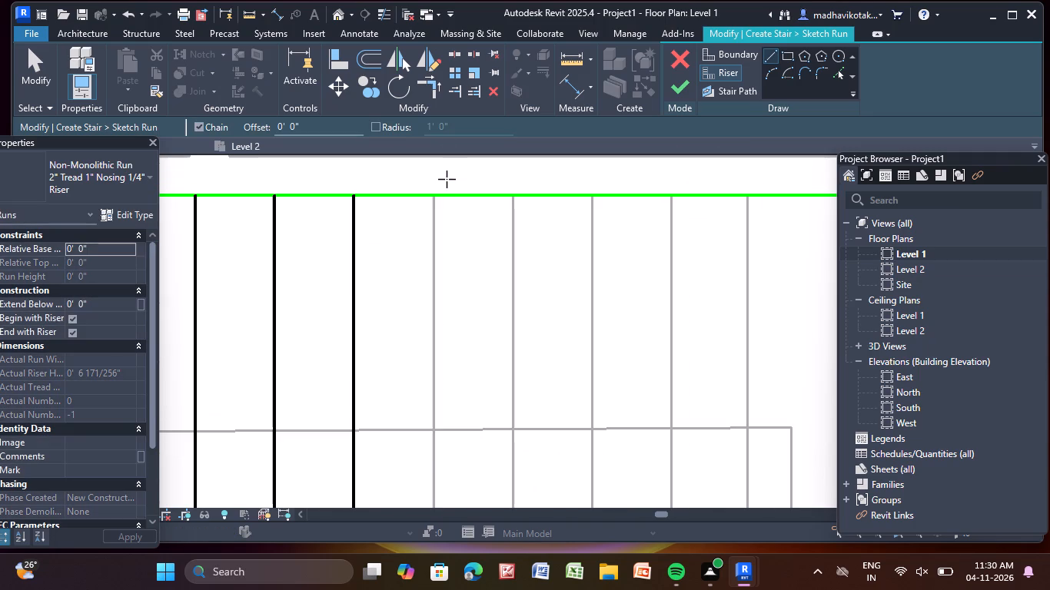
click(434, 194)
scroll(408, 445, down, 1)
middle_drag(406, 443, 500, 122)
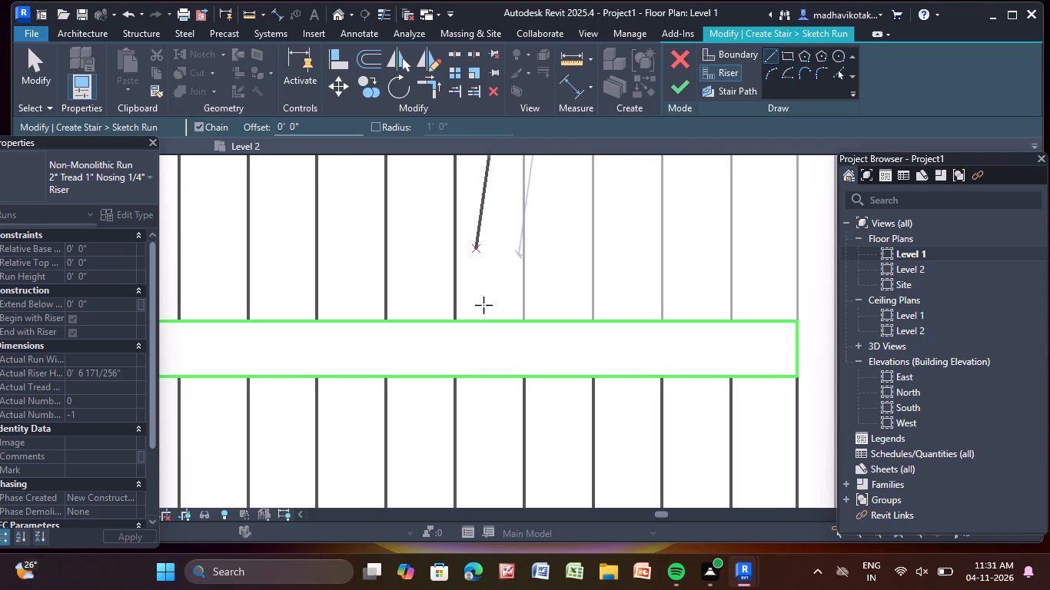
click(527, 323)
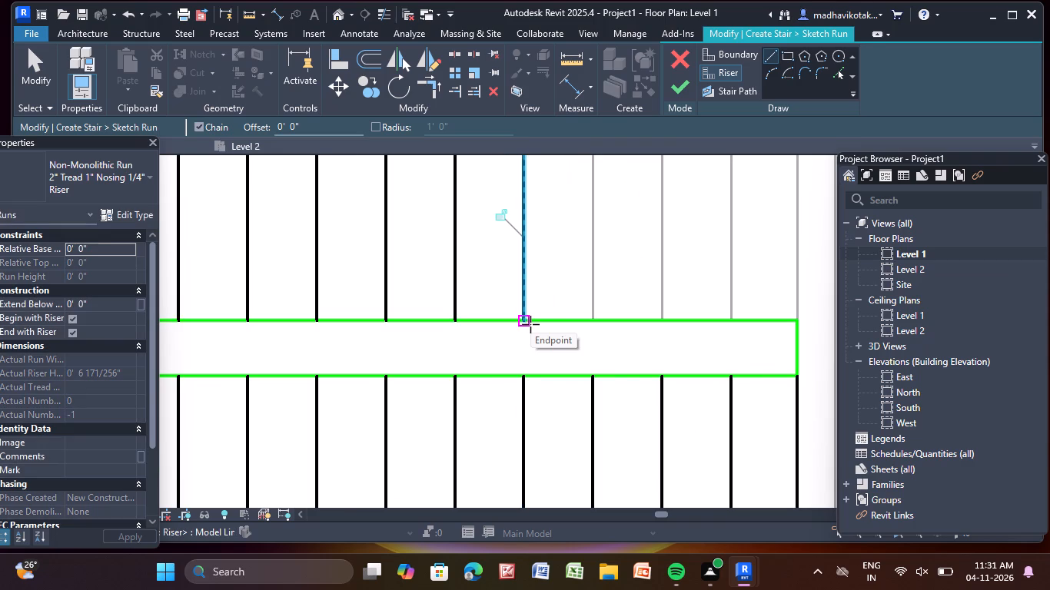
Continue the upper flight toward the landing with two more full-width risers on the tread lines at 0' 10" spacing.
scroll(533, 317, down, 4)
middle_drag(533, 318, 468, 452)
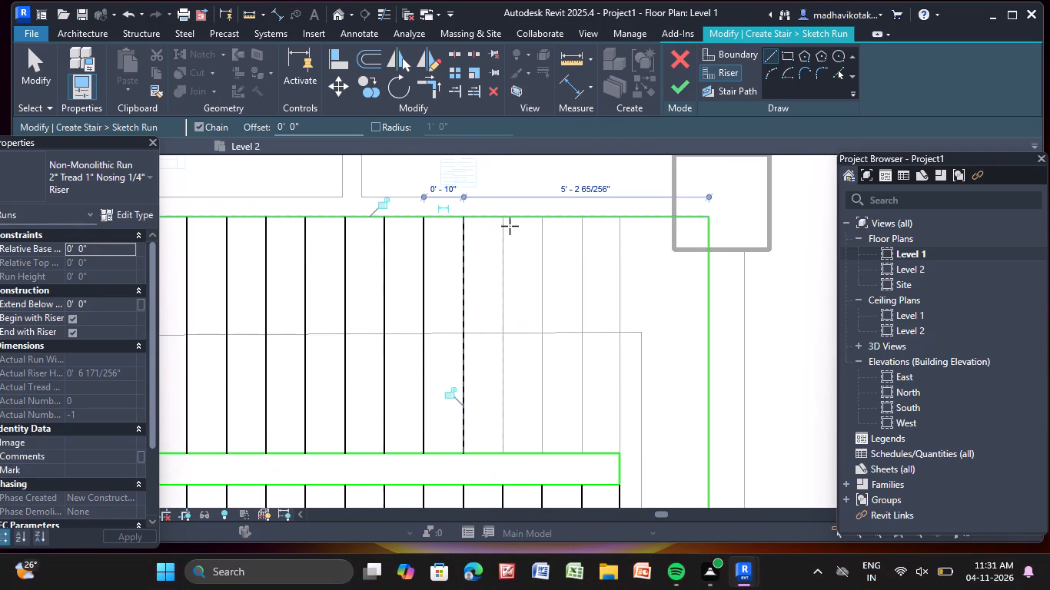
scroll(507, 224, up, 7)
click(491, 208)
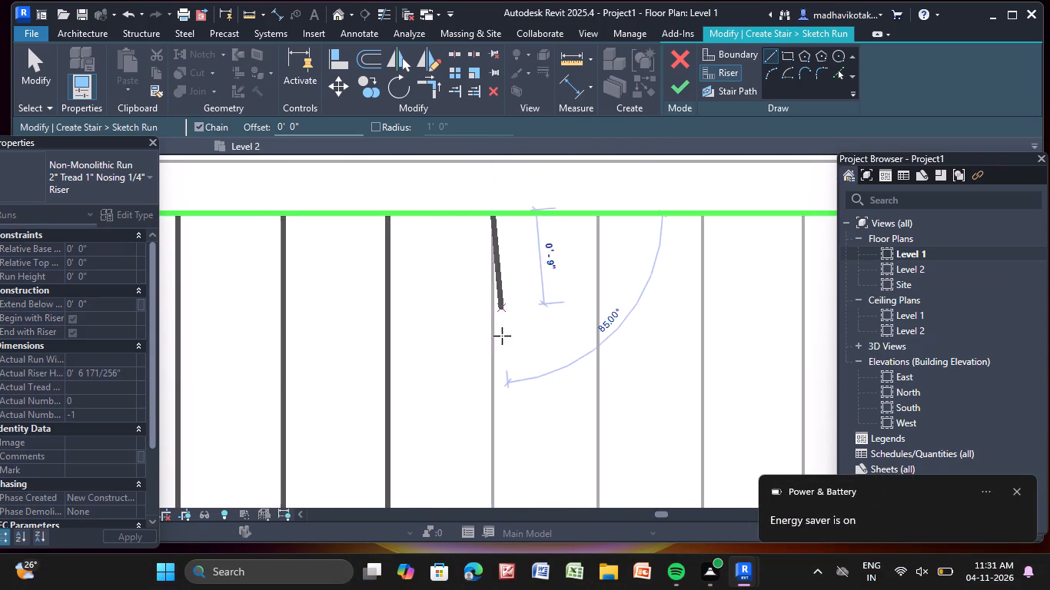
scroll(495, 366, down, 1)
middle_drag(487, 363, 522, 87)
scroll(549, 396, down, 2)
middle_drag(549, 403, 531, 226)
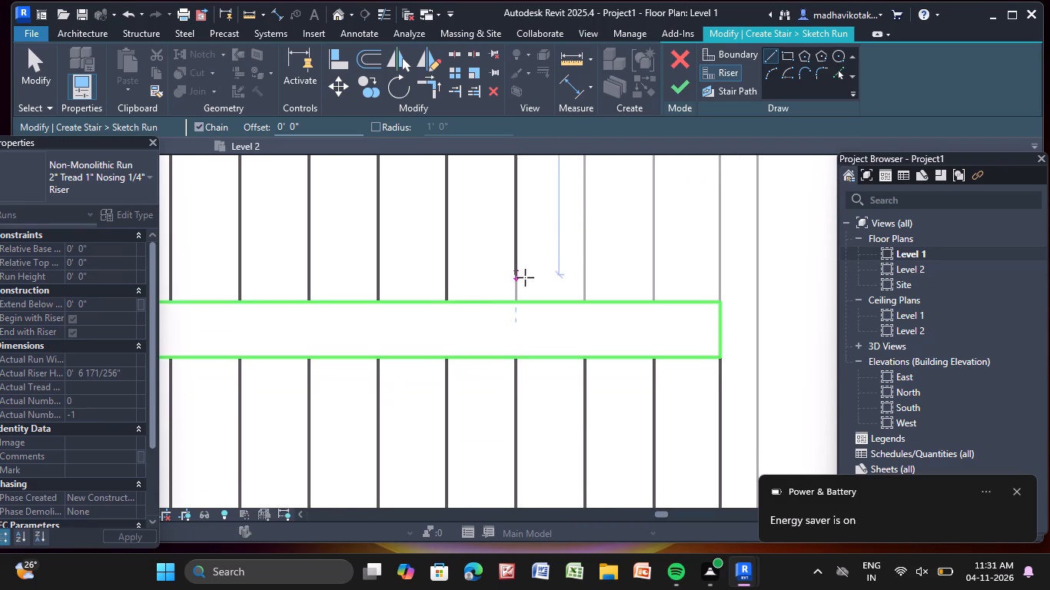
click(517, 307)
scroll(517, 307, down, 4)
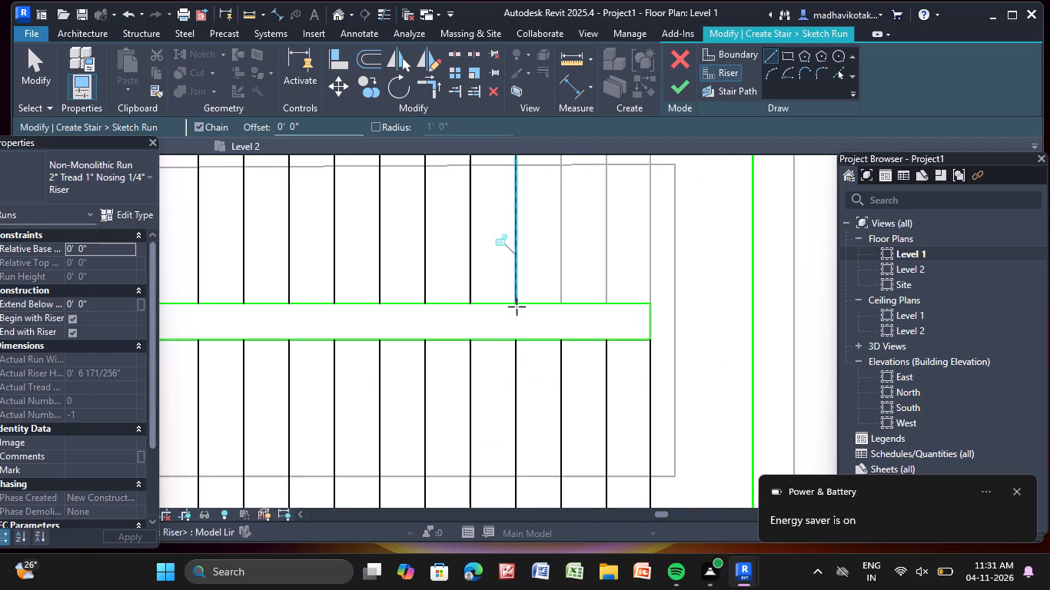
middle_drag(517, 307, 383, 480)
scroll(390, 246, up, 4)
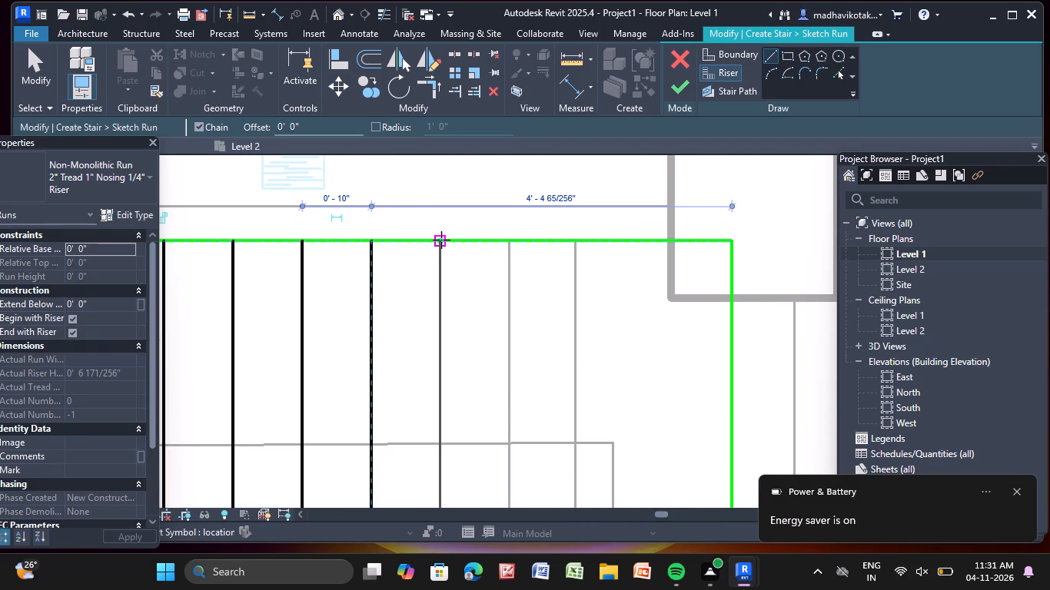
click(441, 240)
scroll(483, 419, down, 4)
middle_drag(481, 419, 387, 71)
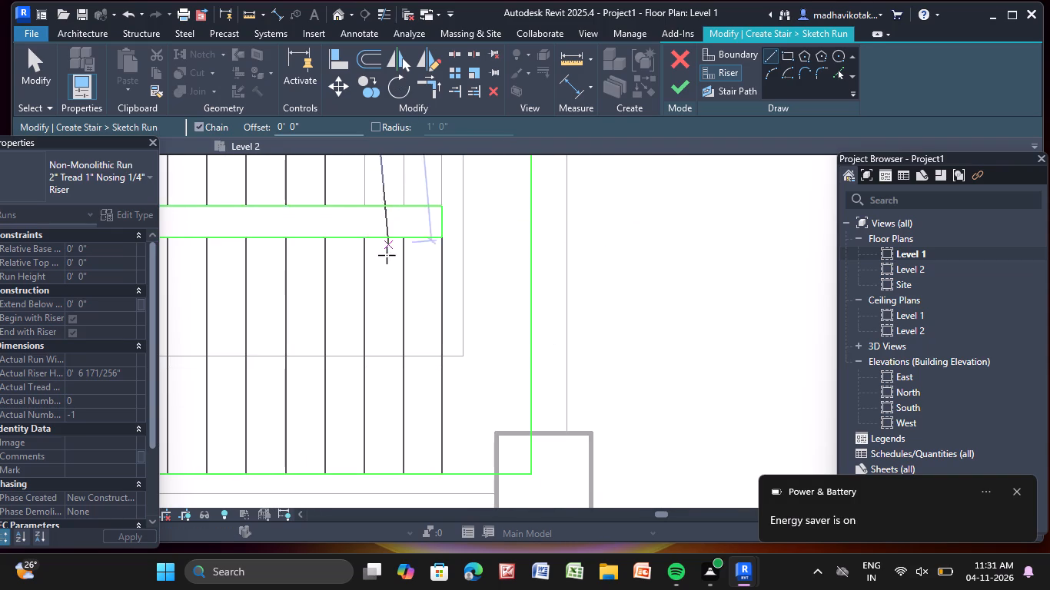
click(367, 206)
Draw the upper flight's second-to-last riser before the landing along its tread line, 0' 10" from the previous riser.
scroll(374, 209, down, 1)
middle_drag(374, 210, 377, 471)
scroll(410, 284, up, 8)
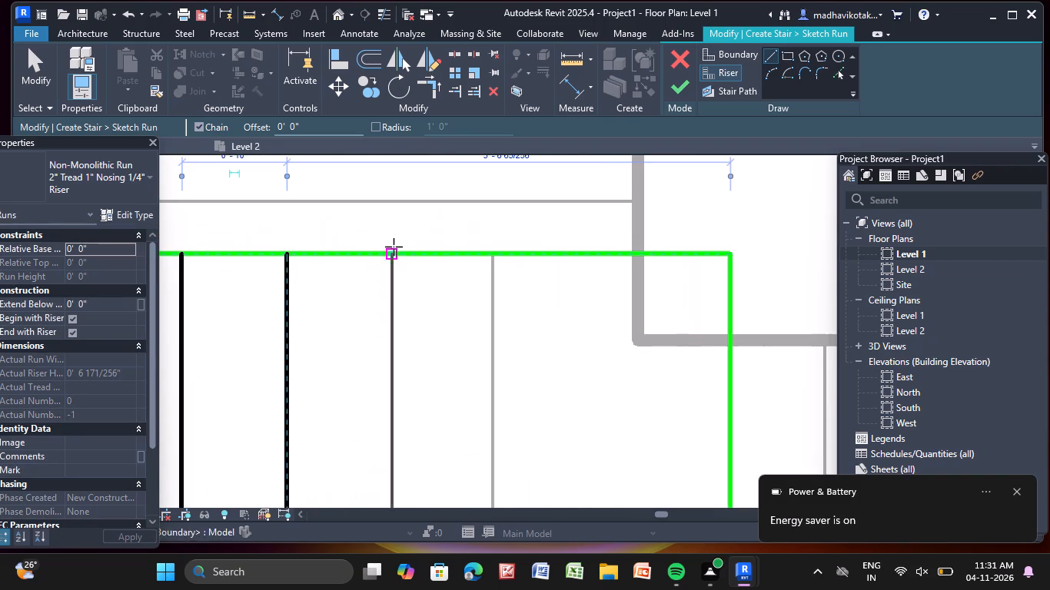
click(391, 251)
scroll(405, 376, down, 4)
middle_drag(406, 383, 448, 38)
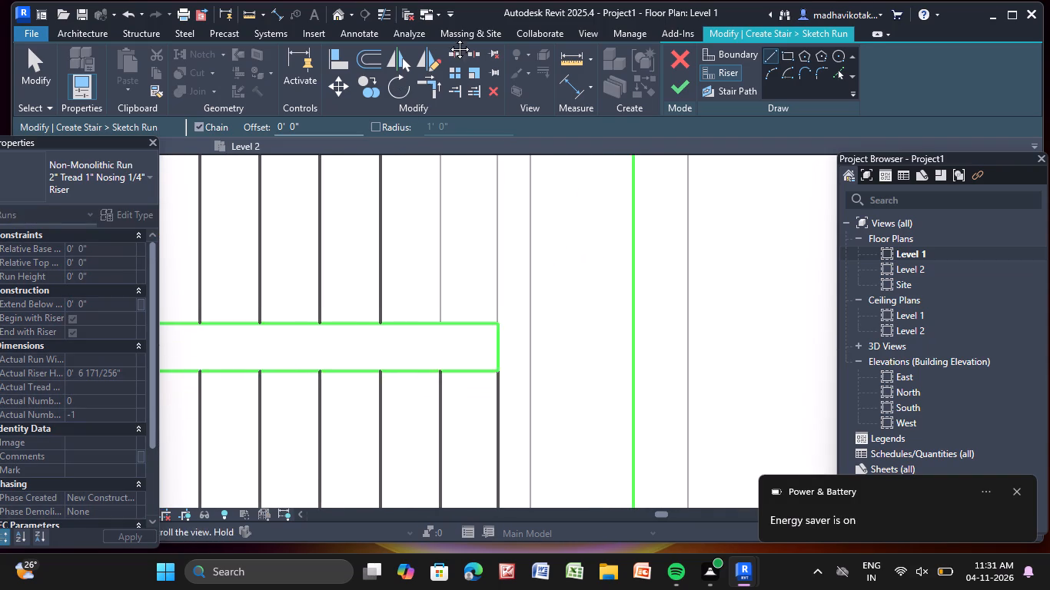
middle_drag(448, 38, 450, 43)
click(444, 330)
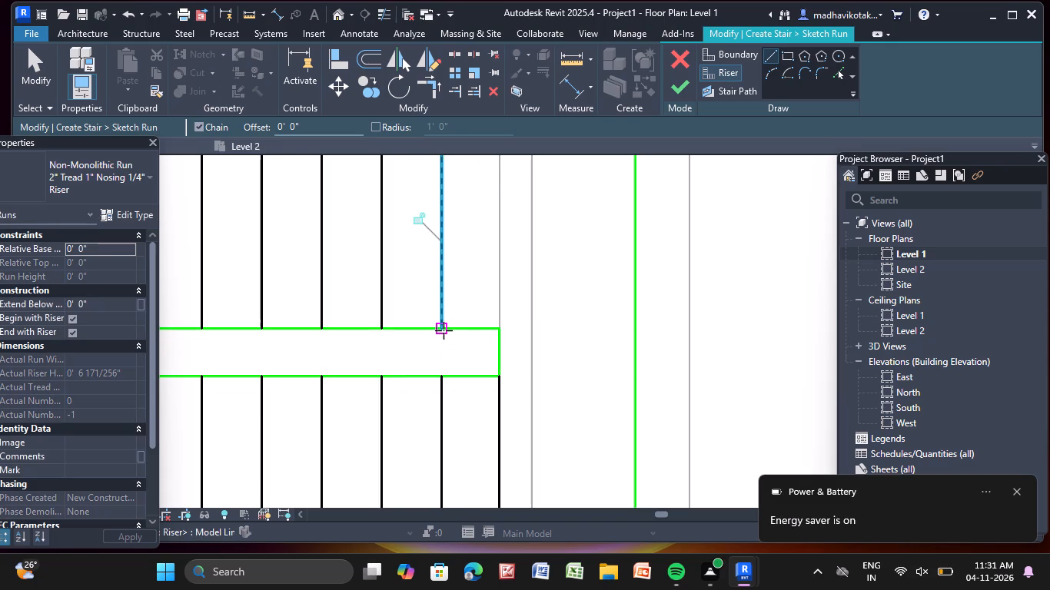
Draw the upper flight's last riser from the outer boundary to the inner boundary's corner at the landing, and end riser drawing.
scroll(442, 329, down, 3)
middle_drag(441, 330, 366, 459)
scroll(397, 260, up, 3)
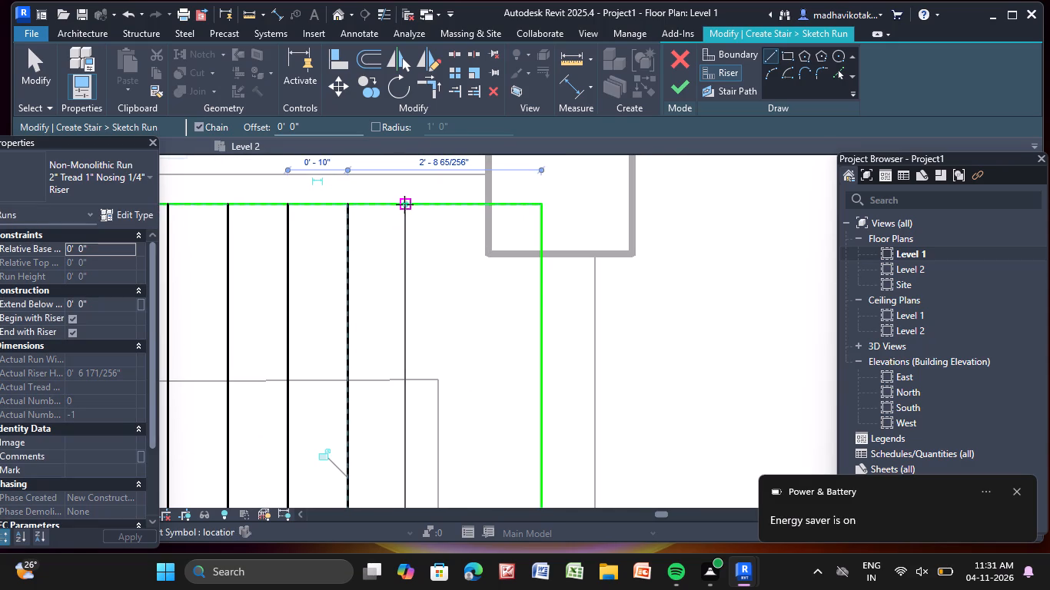
click(404, 204)
scroll(442, 410, down, 1)
middle_drag(441, 412, 419, 192)
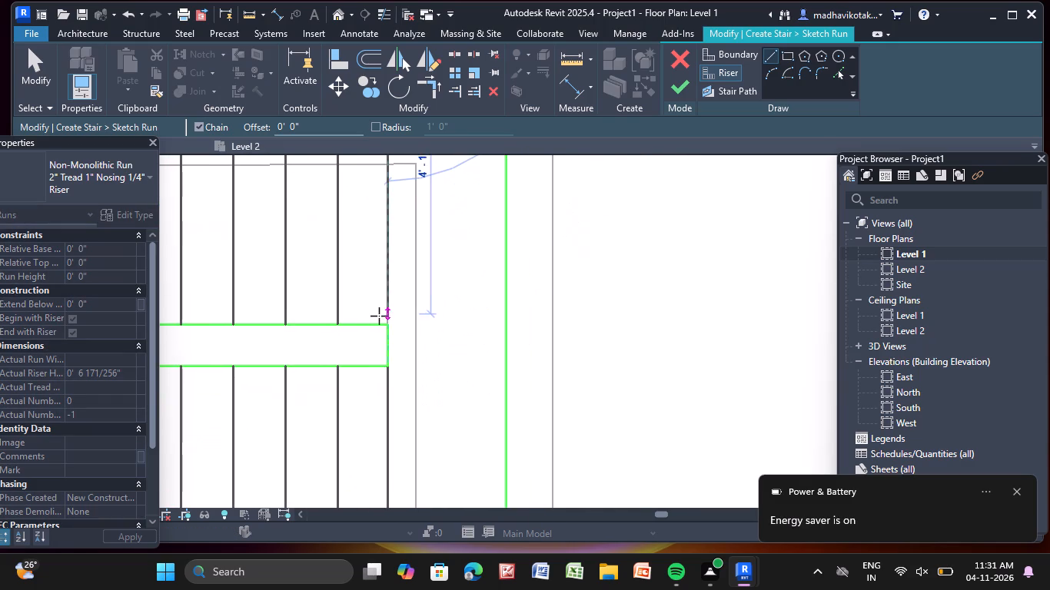
click(387, 326)
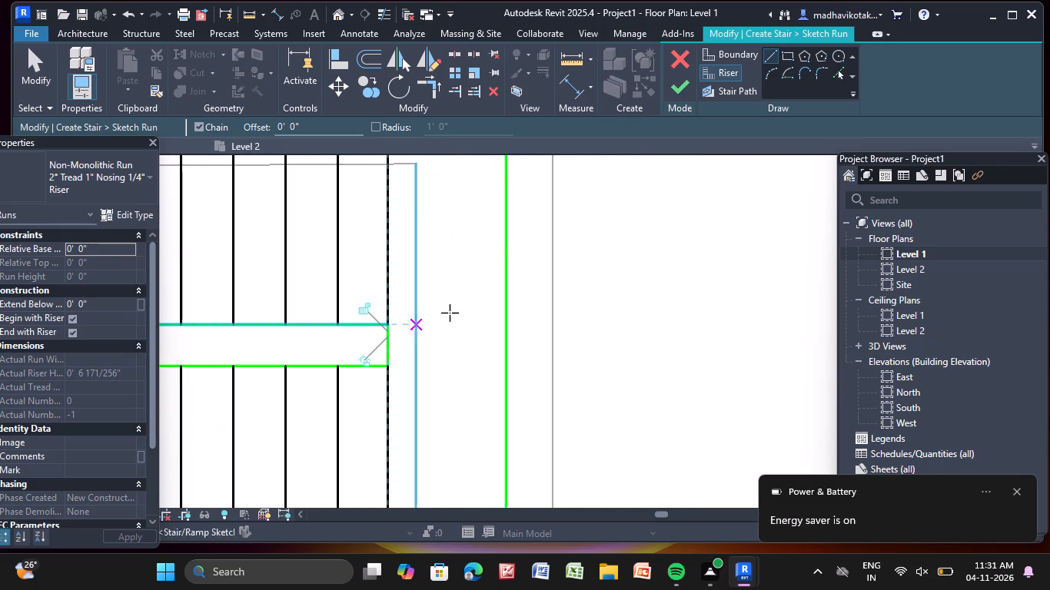
key(Escape)
scroll(487, 320, down, 1)
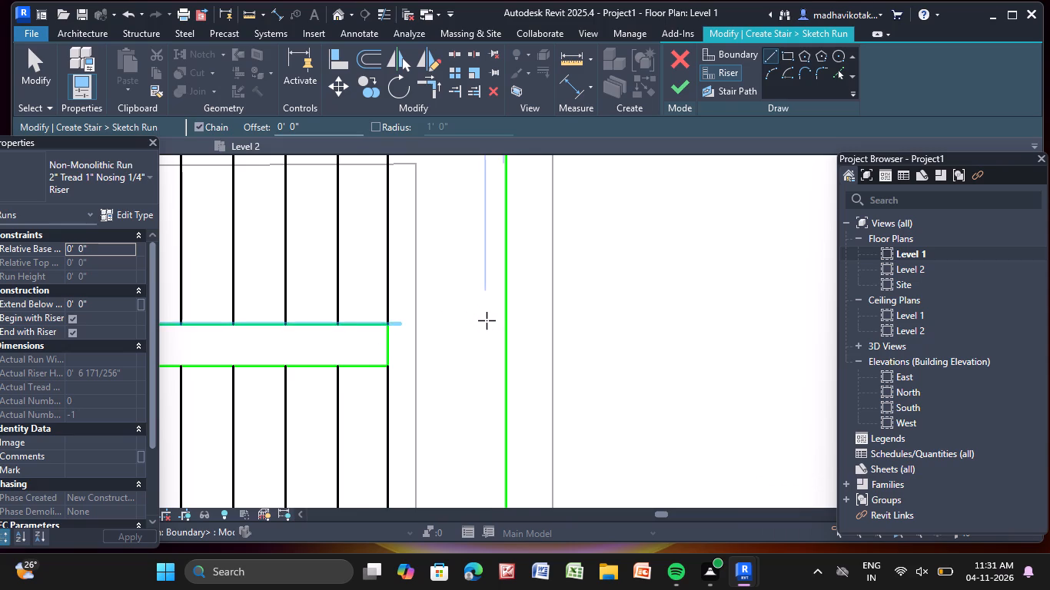
key(Escape)
Sketch the stair path about 12' 11" along the lower flight from its first riser, about 5' 9" across the landing, and back to the upper flight's end riser.
scroll(487, 320, down, 9)
middle_drag(506, 331, 653, 354)
scroll(443, 409, up, 4)
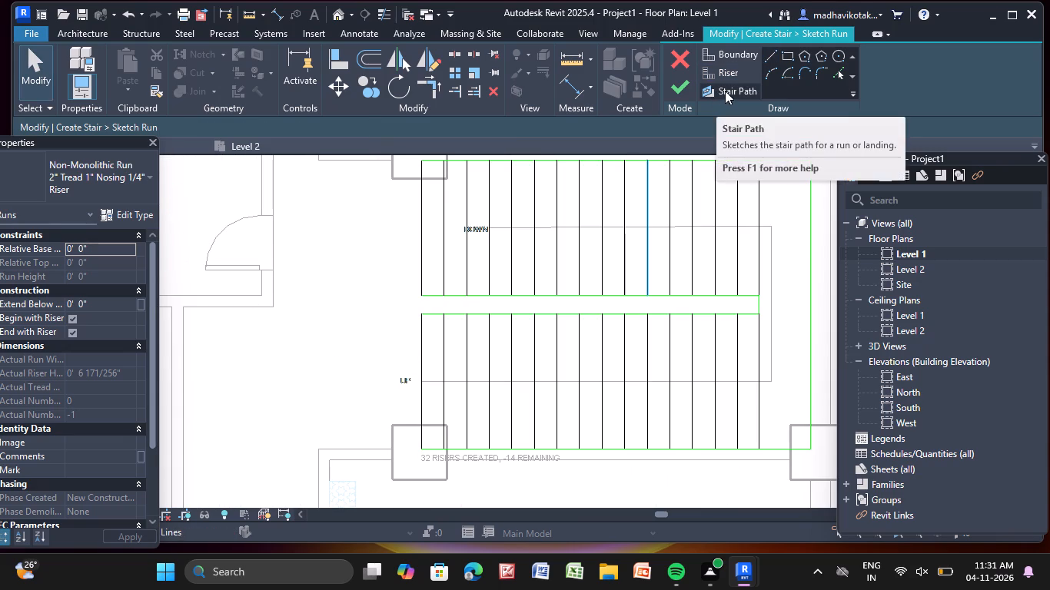
click(725, 91)
click(772, 54)
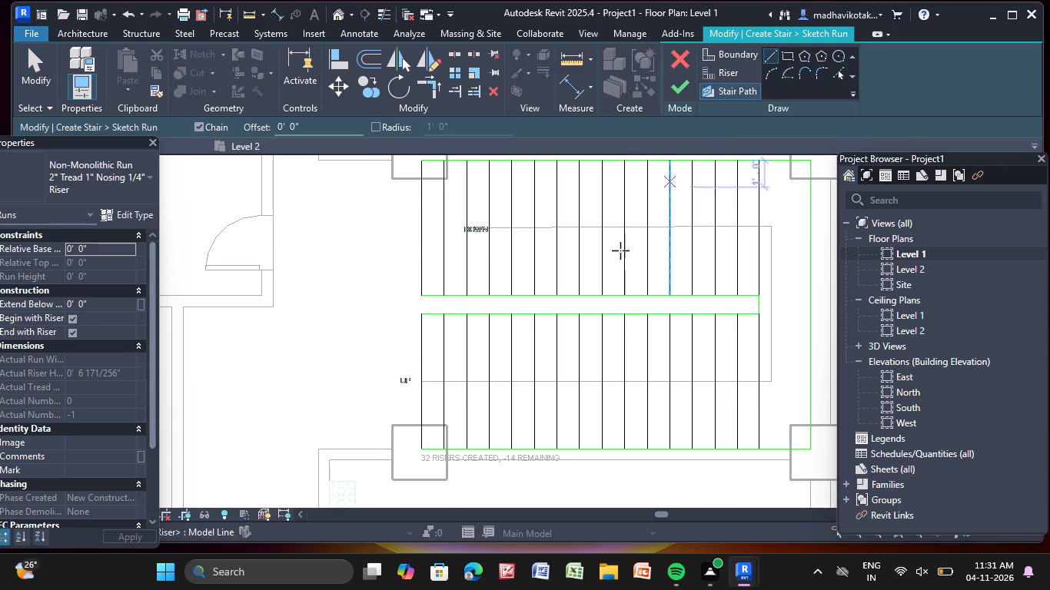
scroll(405, 365, up, 9)
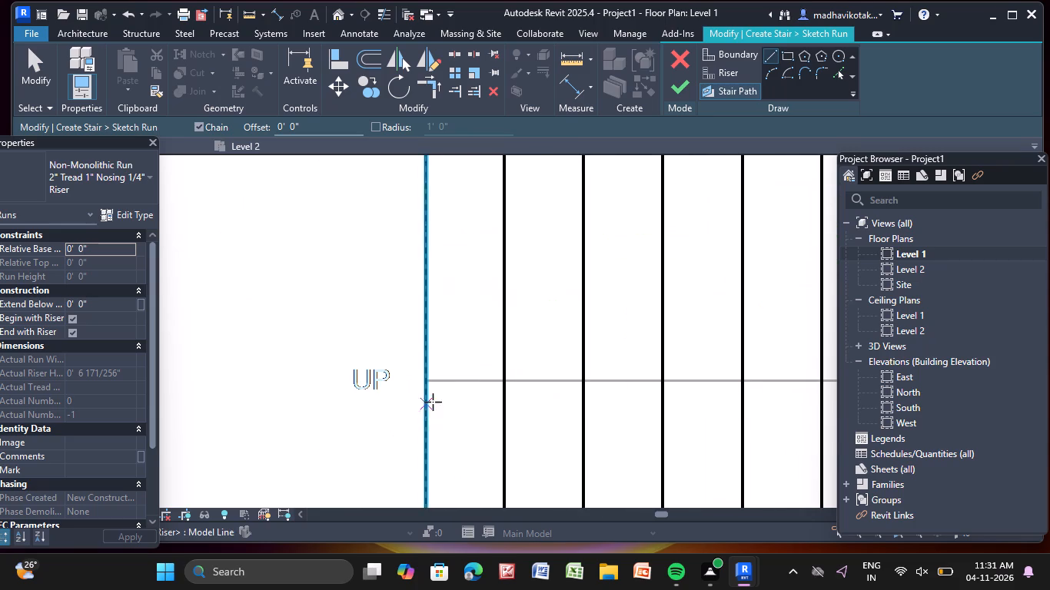
click(424, 380)
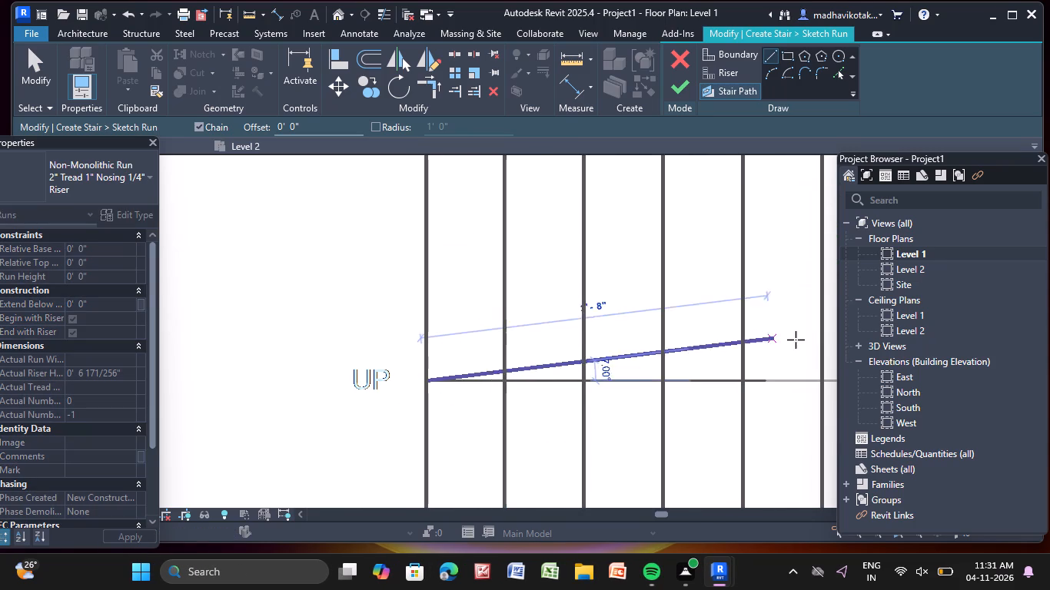
scroll(802, 375, down, 5)
middle_drag(798, 379, 188, 419)
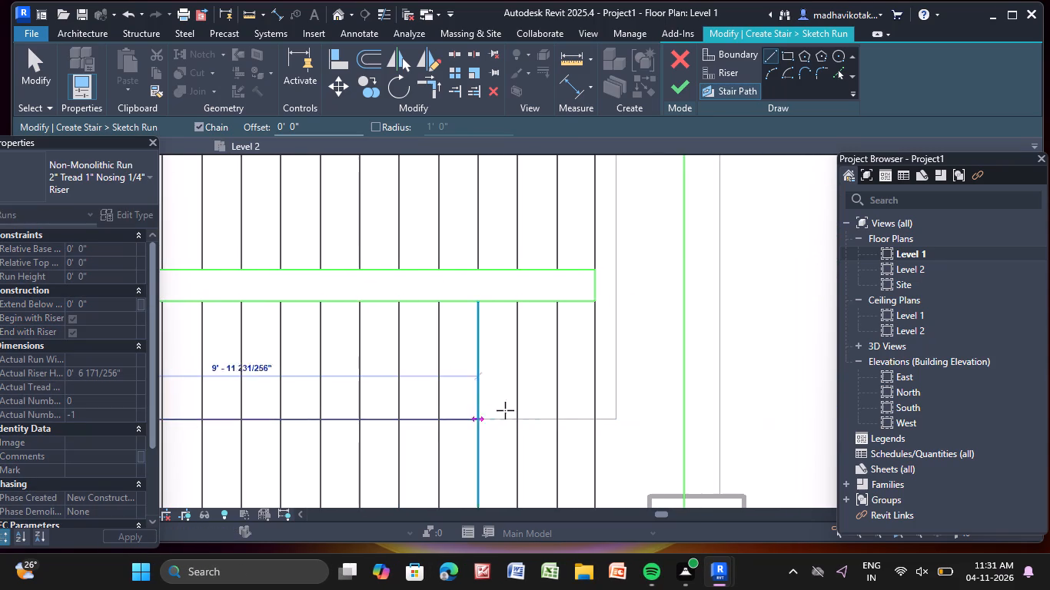
click(619, 423)
scroll(613, 234, down, 3)
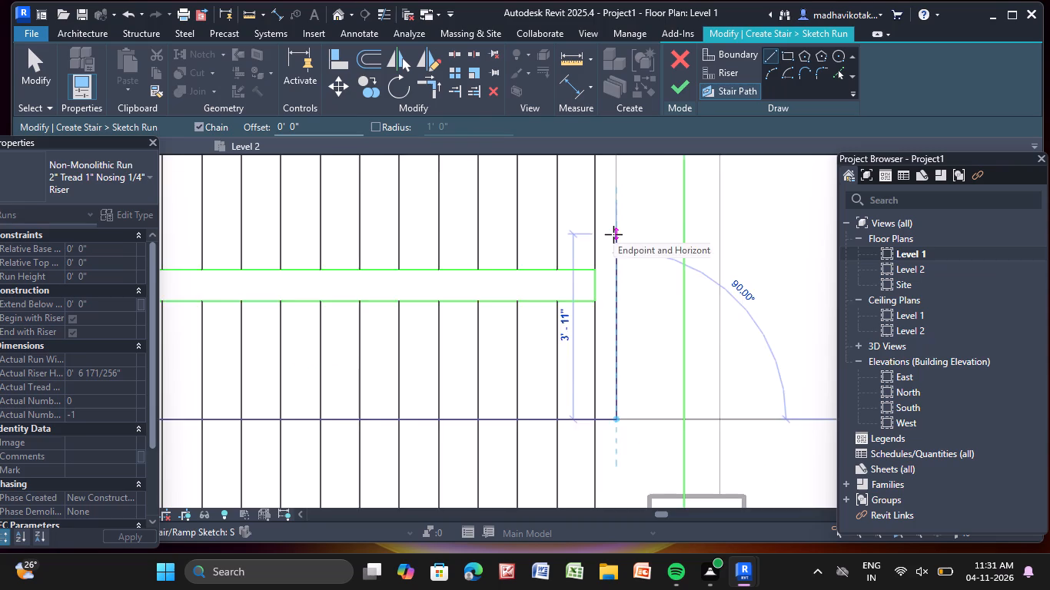
scroll(613, 234, down, 1)
middle_drag(617, 236, 641, 416)
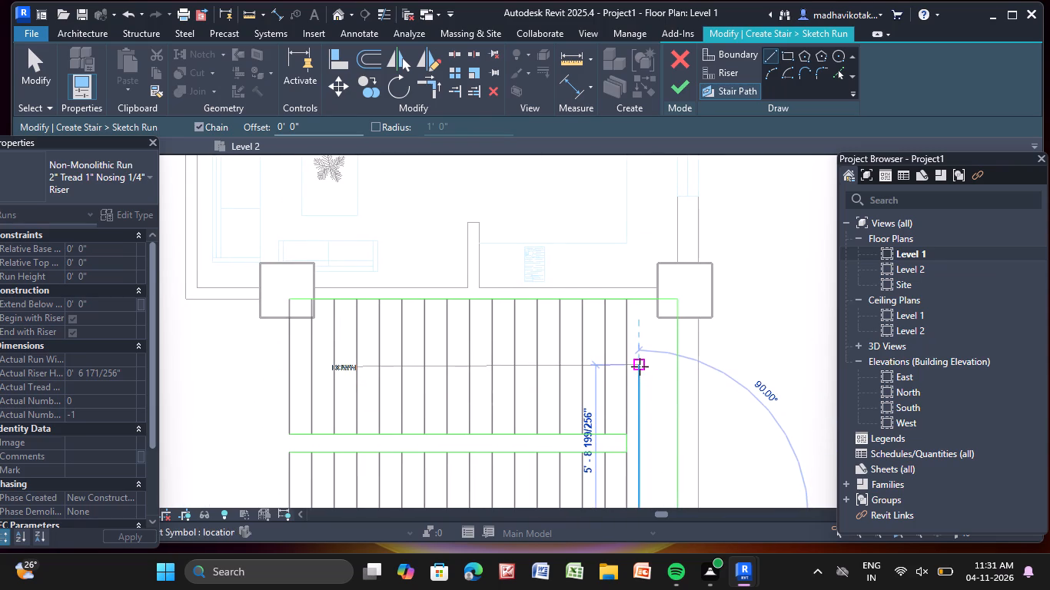
click(640, 365)
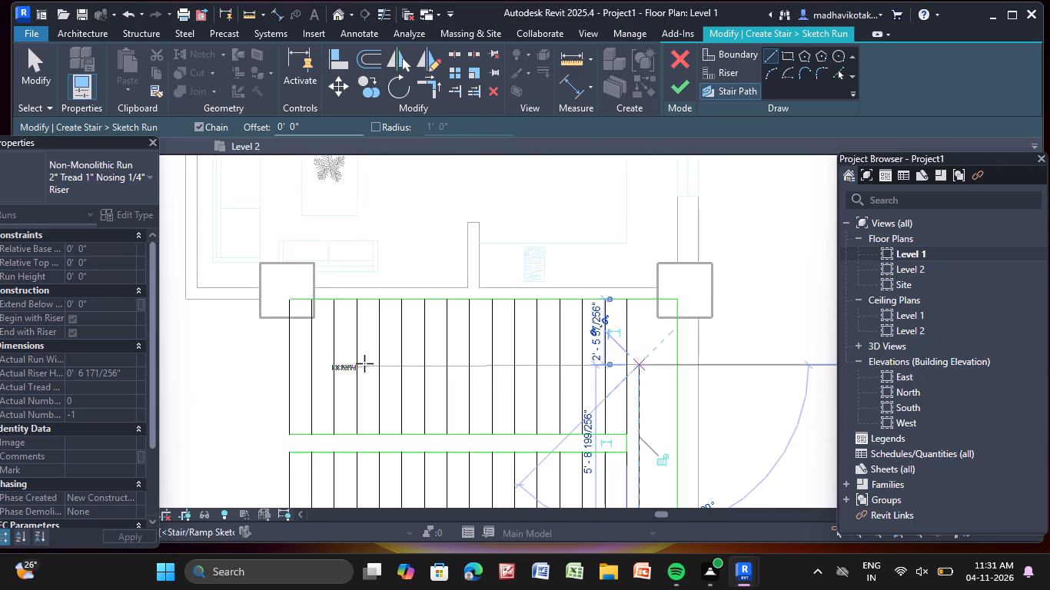
click(291, 364)
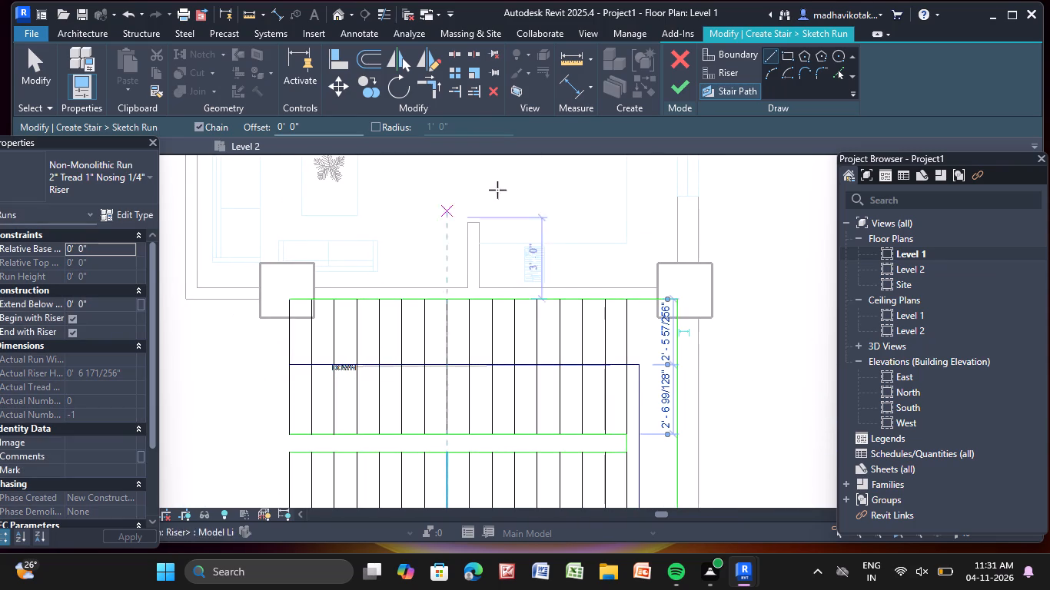
Finish the run sketch to generate the custom stair run.
click(676, 88)
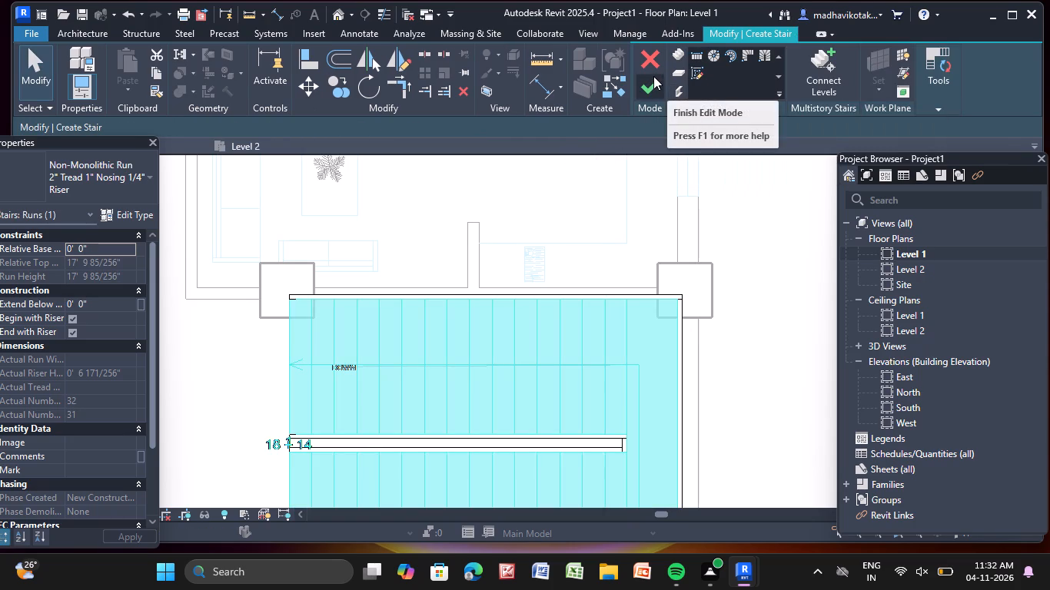
Finish the stair in edit mode, dismiss the save reminder without saving, and clear the selection.
click(642, 99)
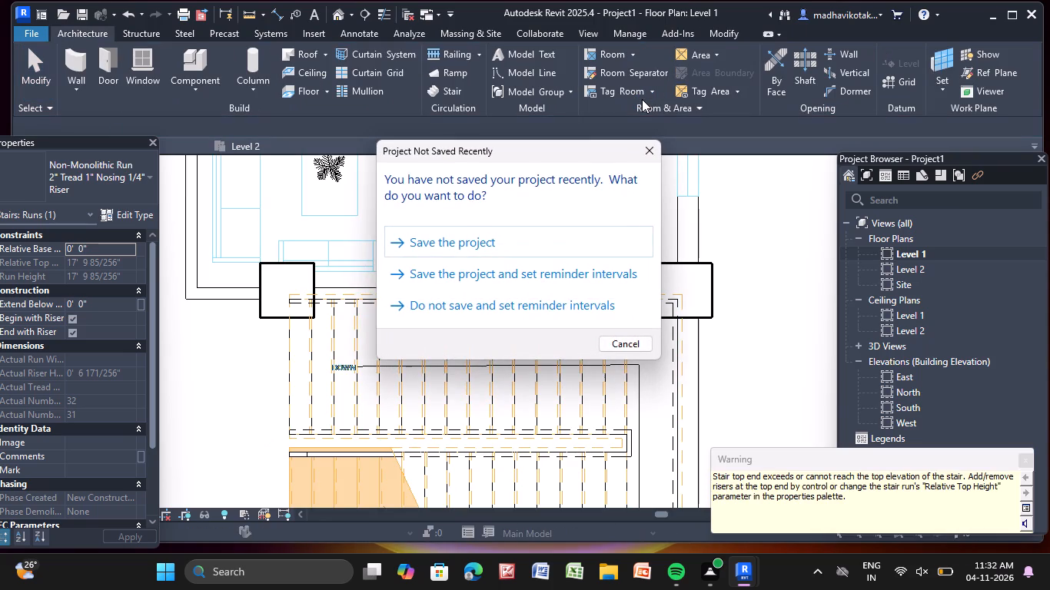
click(644, 147)
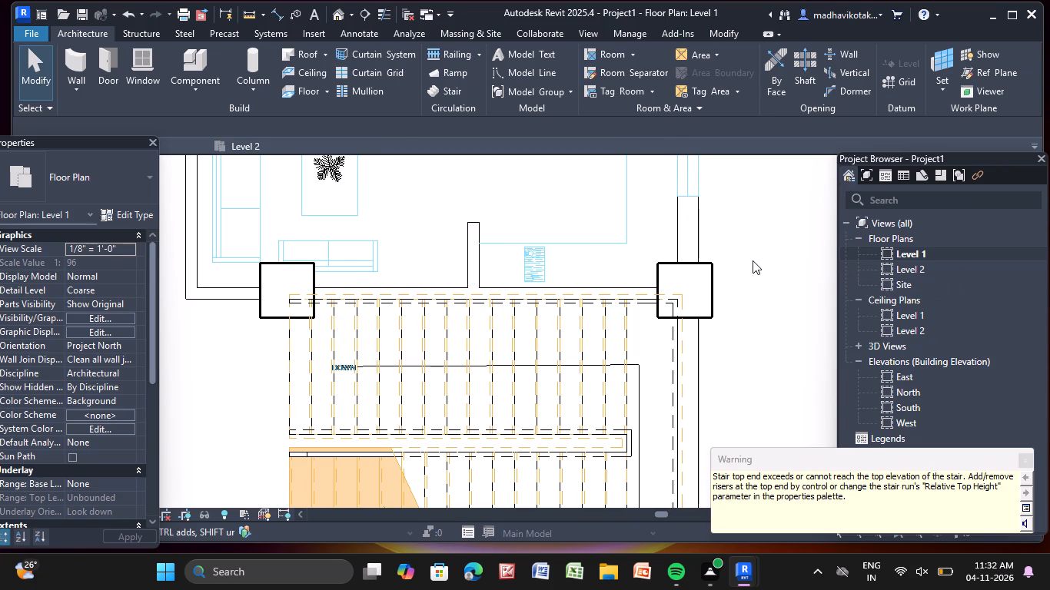
key(Escape)
In the 3D view, set the new assembled stair's top offset to -1' 0".
scroll(696, 295, down, 4)
scroll(573, 416, down, 3)
middle_drag(570, 419, 503, 342)
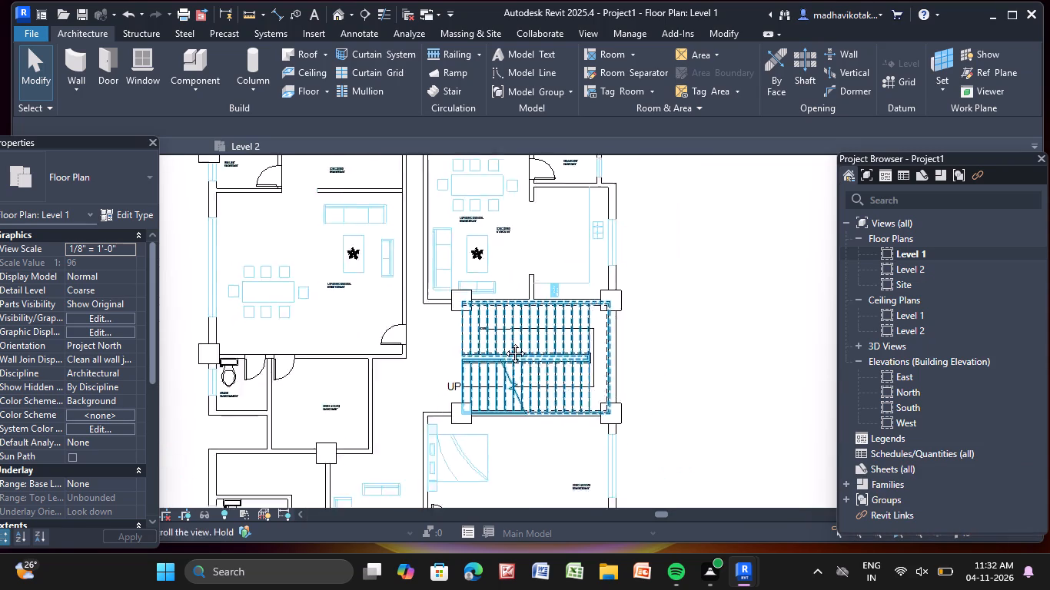
middle_drag(503, 342, 479, 323)
scroll(454, 346, up, 4)
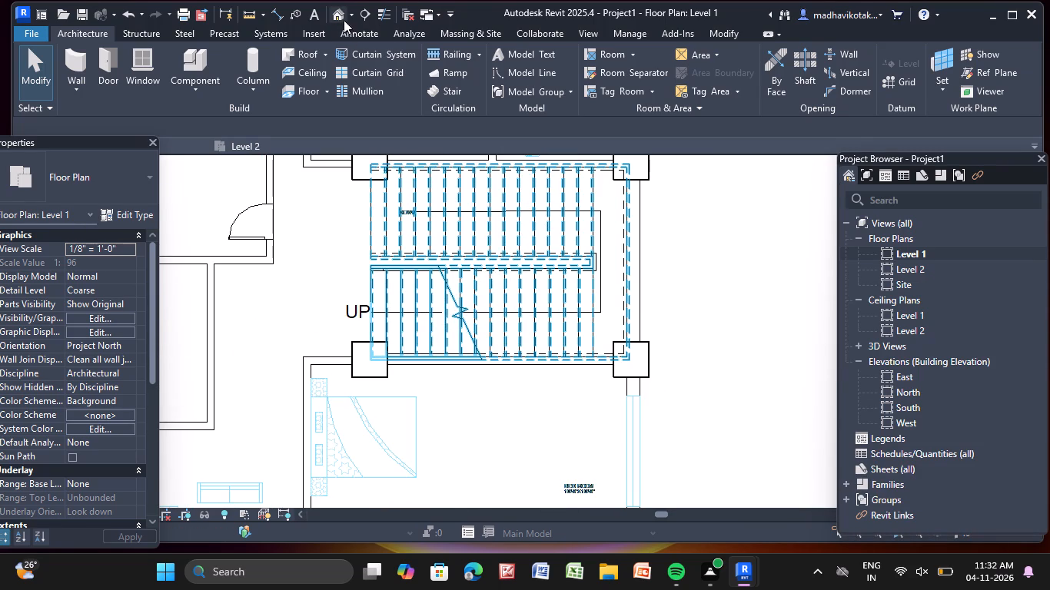
click(341, 13)
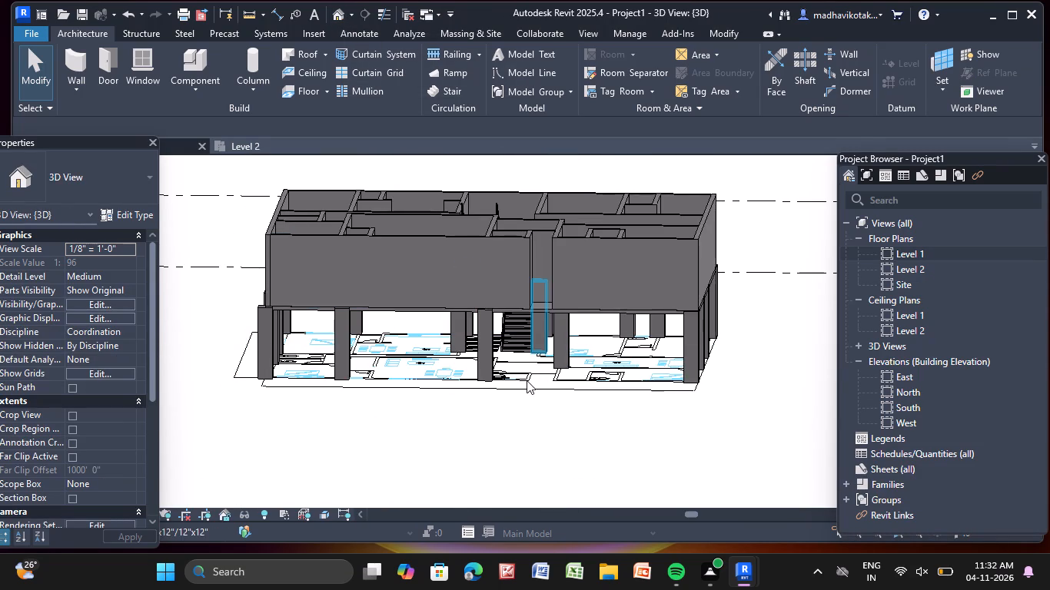
middle_drag(511, 220, 560, 474)
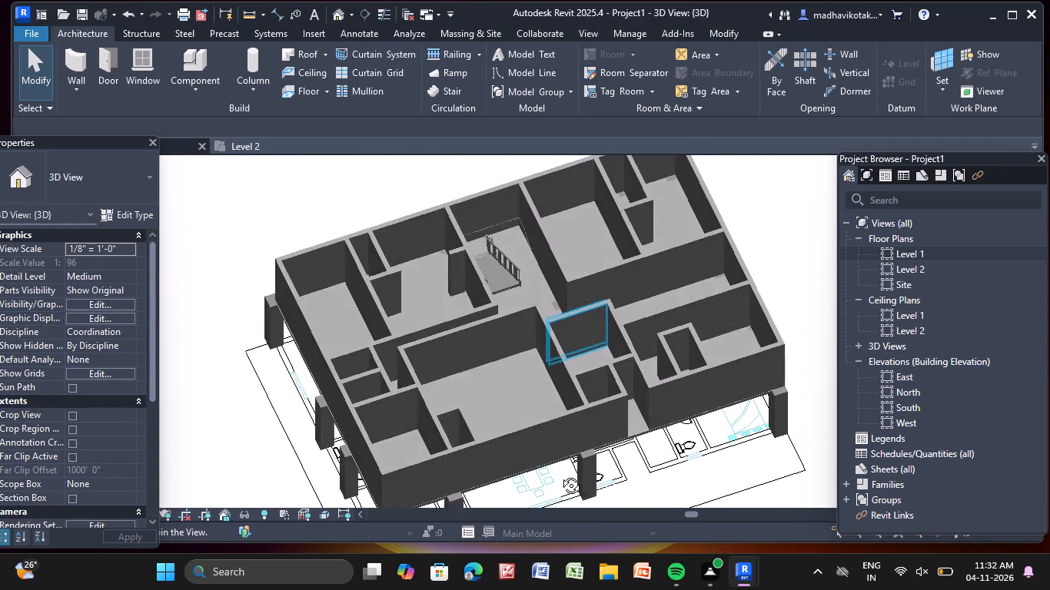
middle_drag(560, 474, 492, 452)
scroll(460, 240, up, 8)
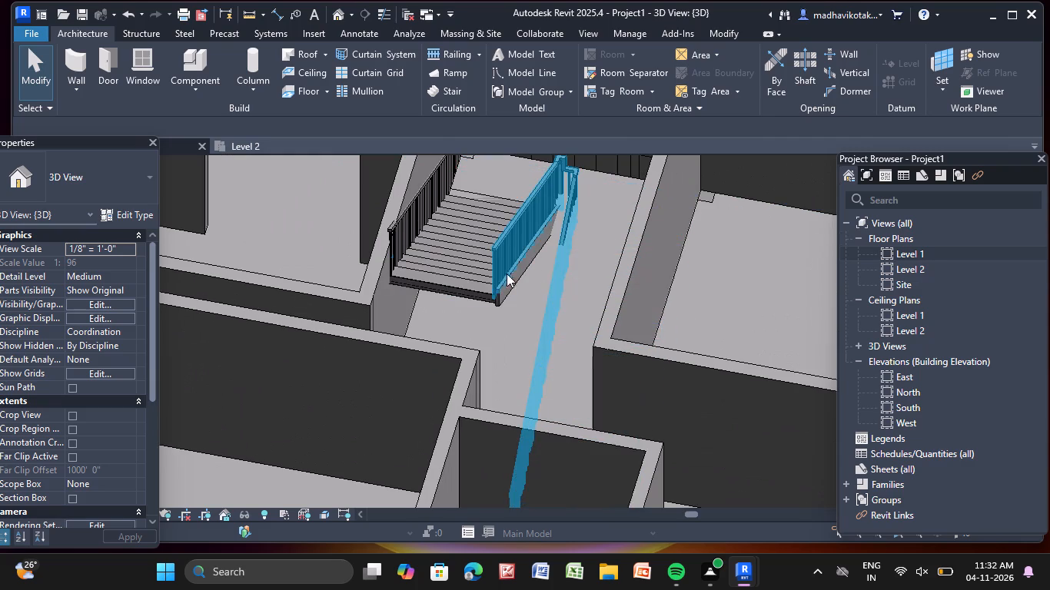
click(455, 273)
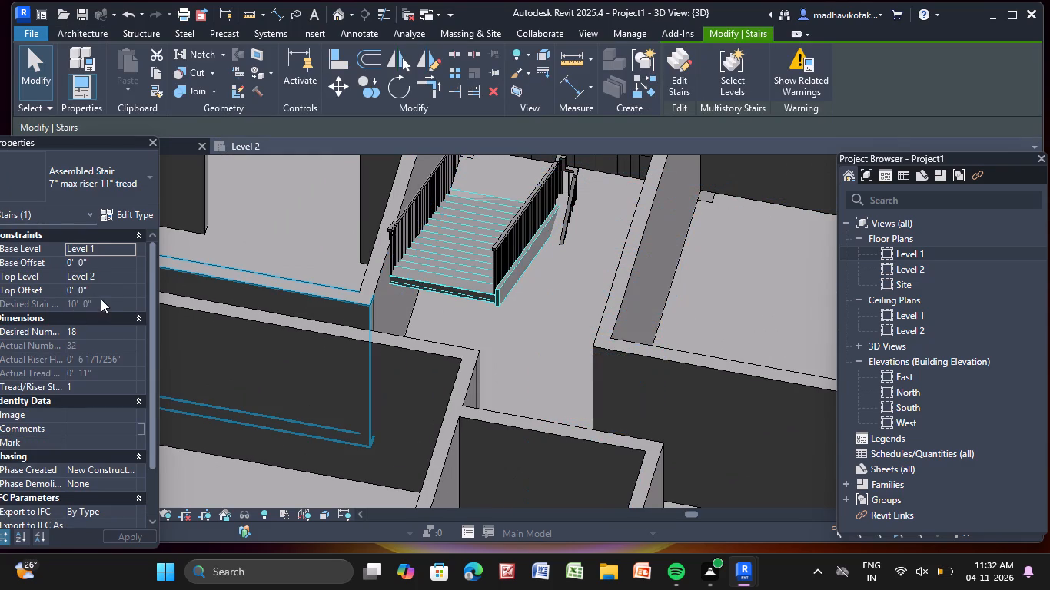
click(110, 290)
key(BackSpace)
key(BackSpace)
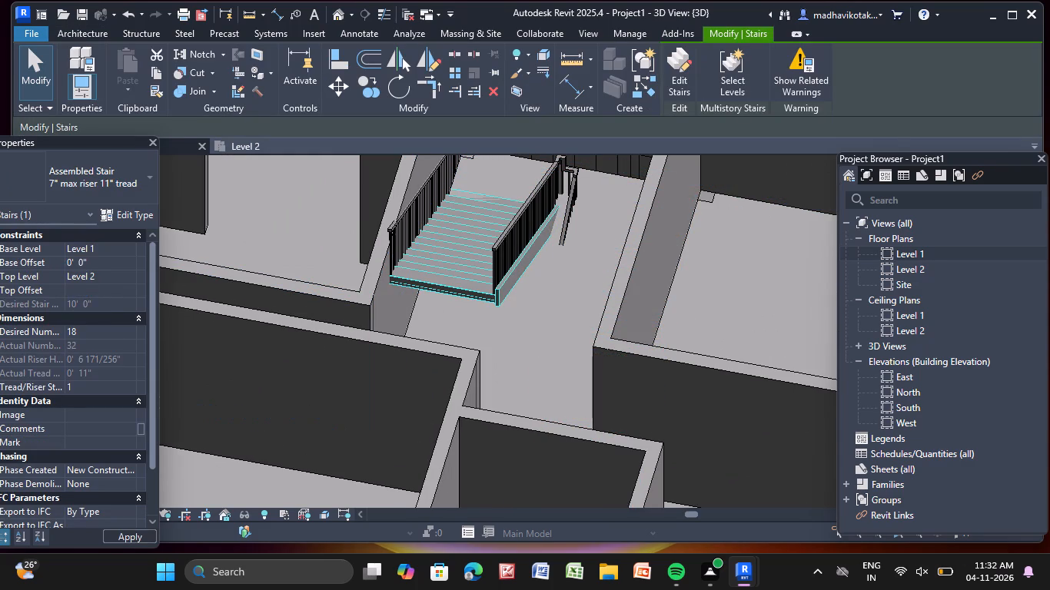
text(-1')
key(Return)
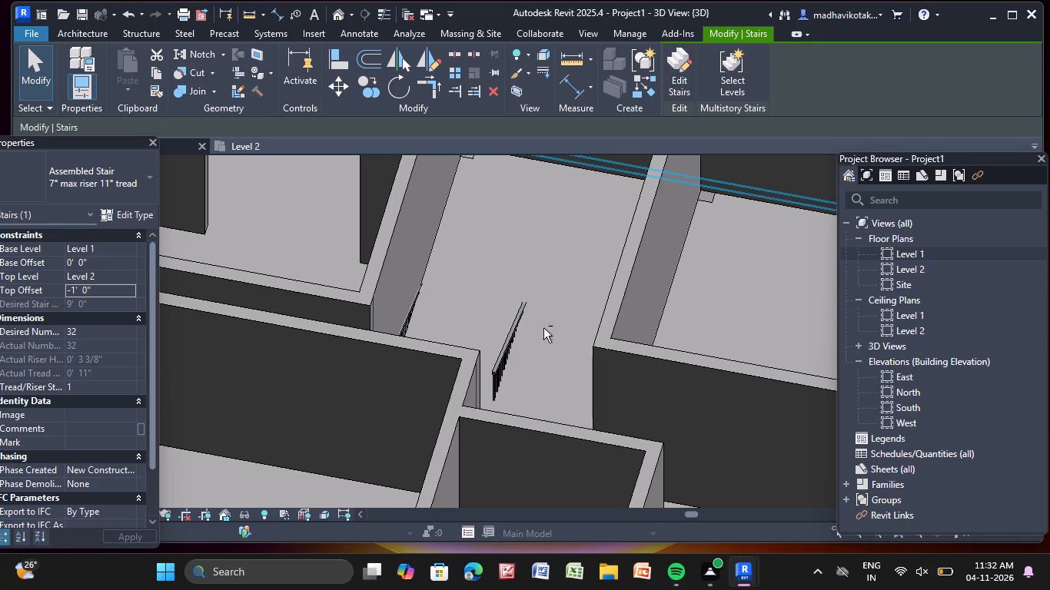
Examine the stair, its railings and its fit under the upper floor from several sides of the 3D model, and deselect it.
shift+middle_drag(543, 328, 258, 266)
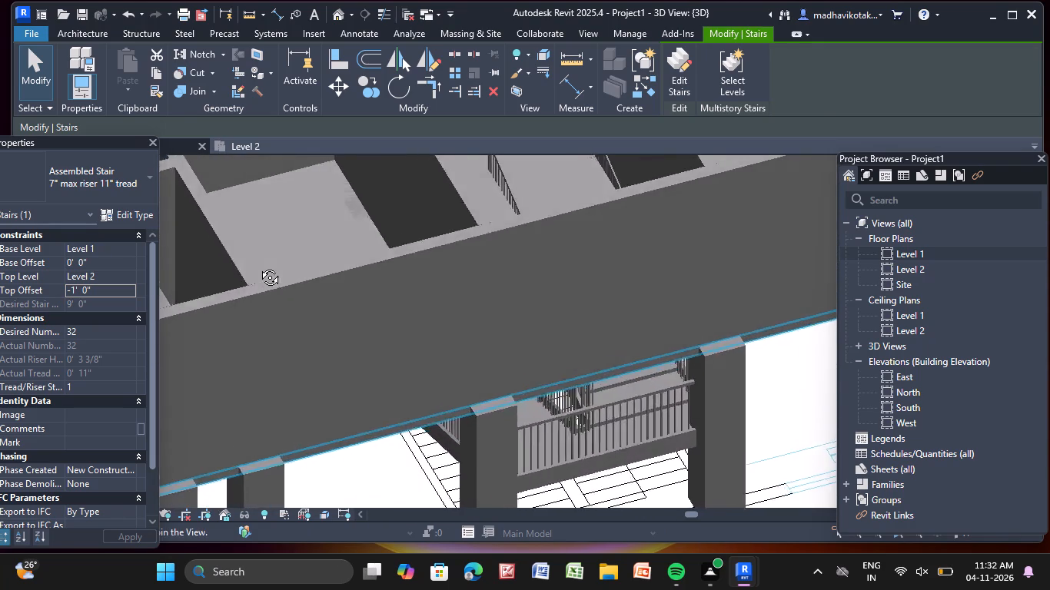
shift+middle_drag(258, 266, 206, 177)
scroll(444, 438, down, 4)
shift+middle_drag(483, 438, 487, 450)
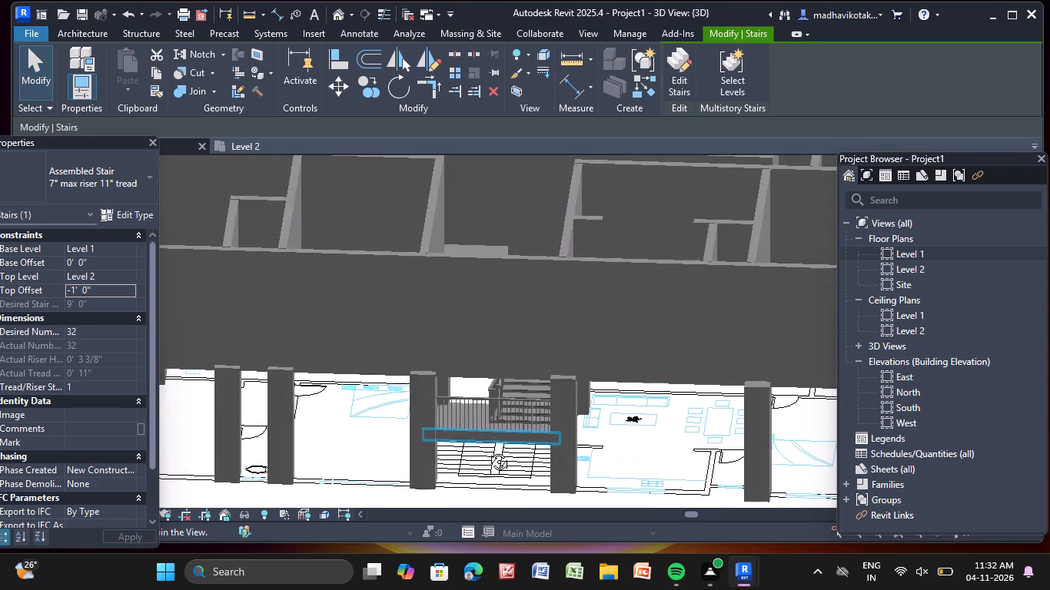
shift+middle_drag(487, 450, 513, 407)
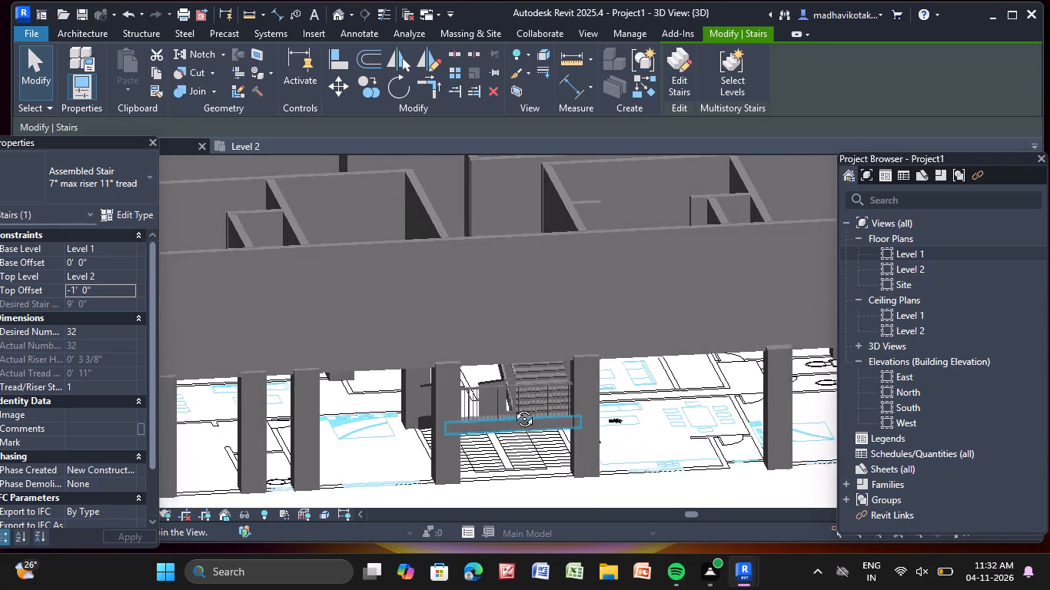
shift+middle_drag(513, 407, 886, 362)
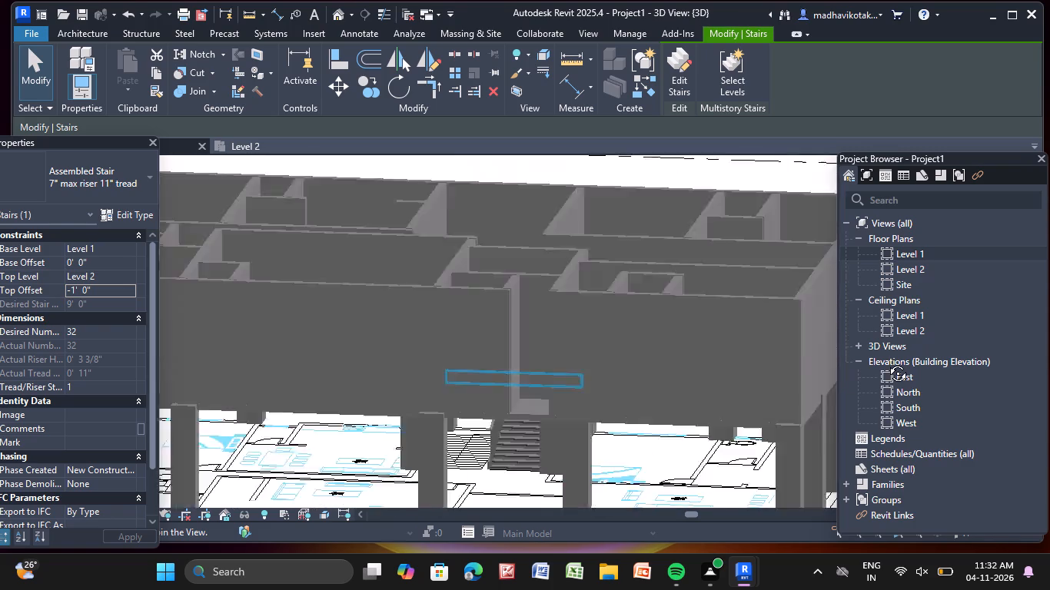
shift+middle_drag(886, 362, 839, 372)
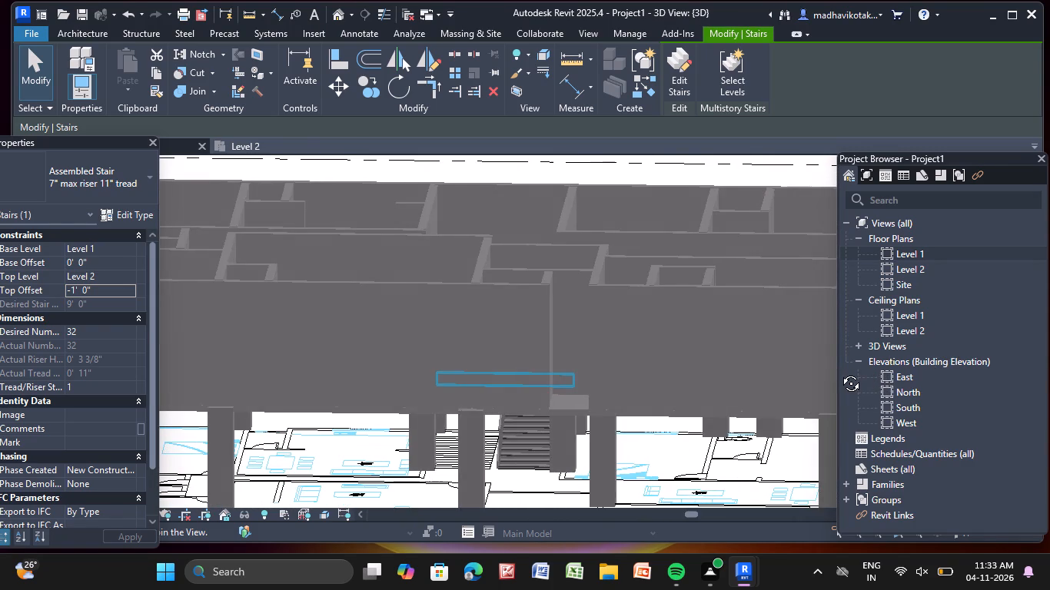
shift+middle_drag(839, 372, 845, 359)
scroll(519, 414, down, 5)
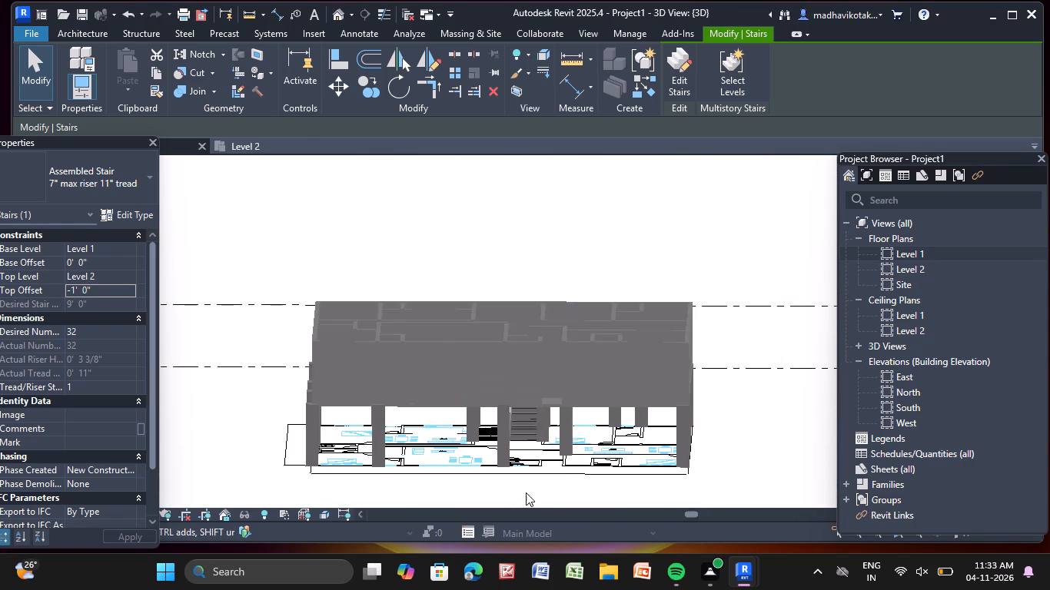
key(Escape)
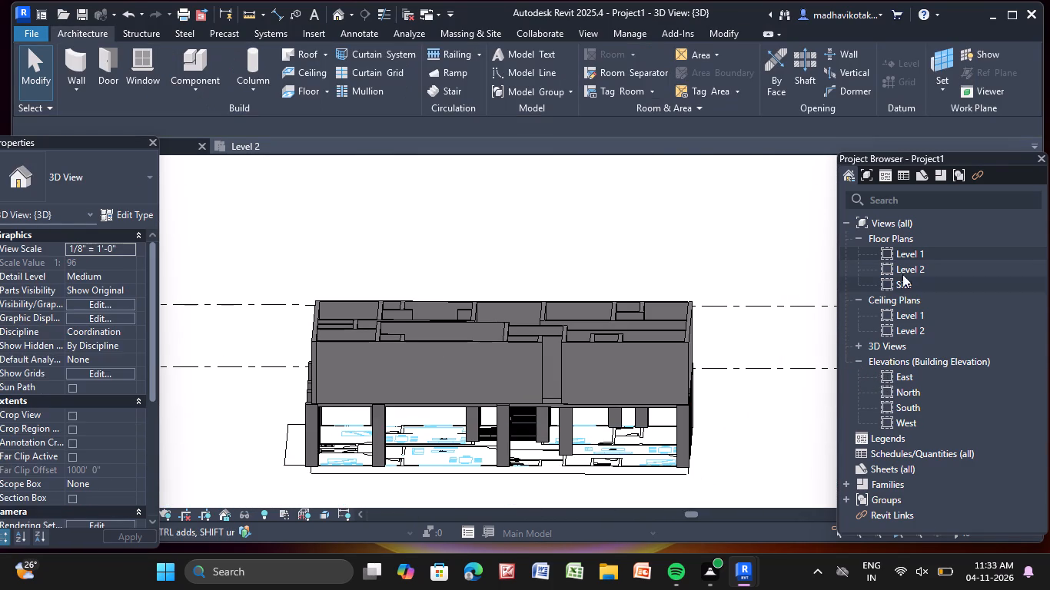
Open the Level 2 floor plan and locate the floor slab around the stair.
double_click(935, 246)
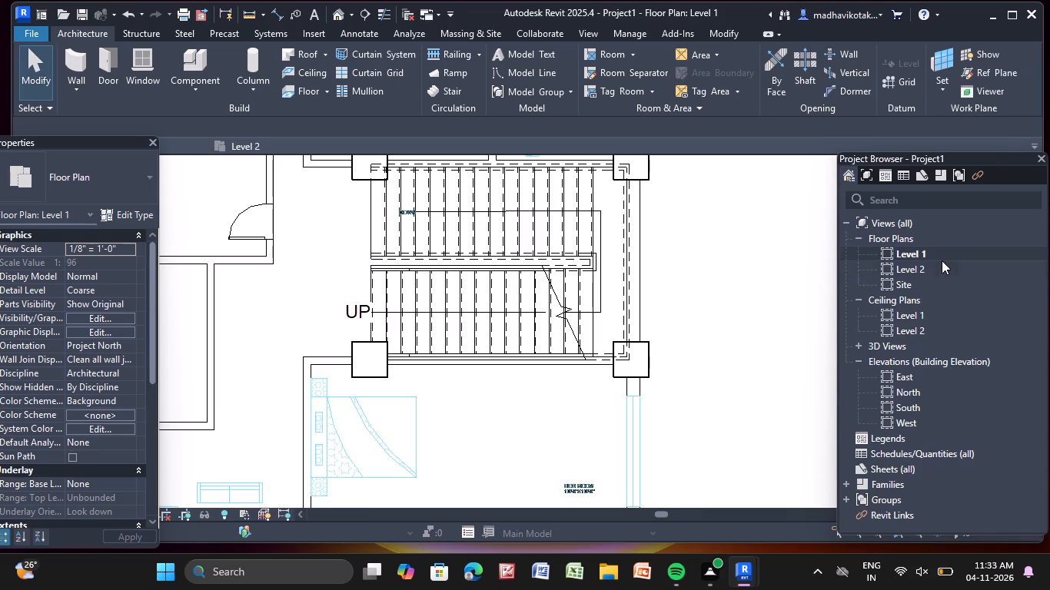
double_click(936, 270)
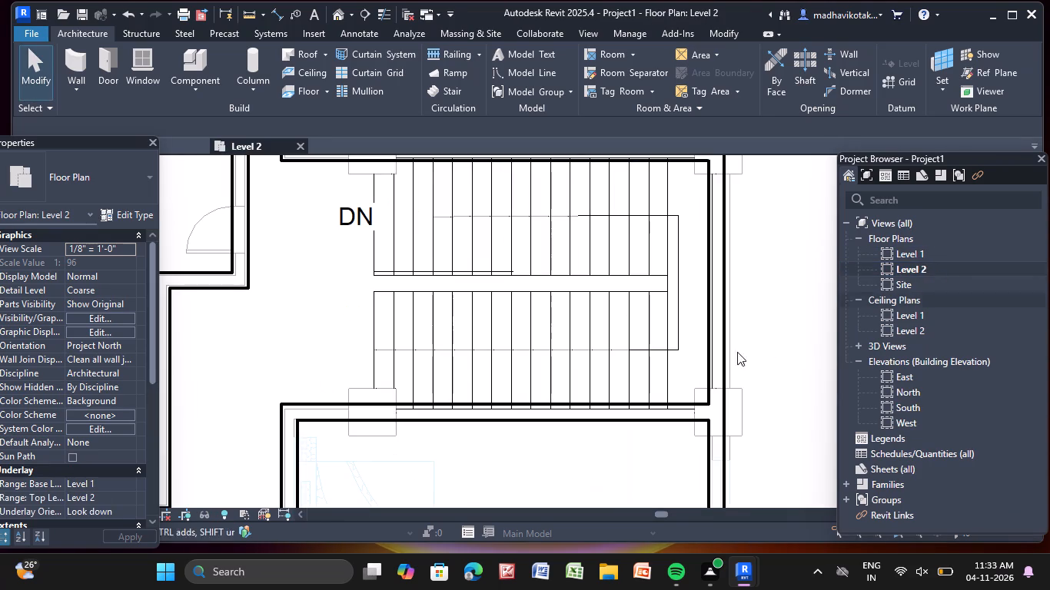
scroll(638, 351, down, 5)
scroll(496, 322, down, 9)
scroll(486, 431, up, 2)
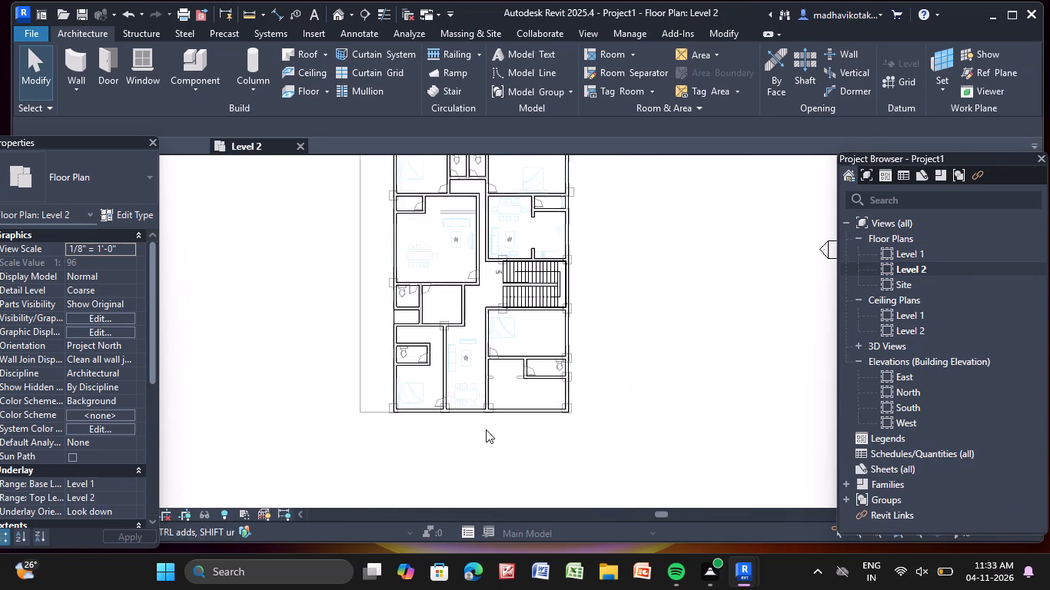
scroll(486, 429, up, 1)
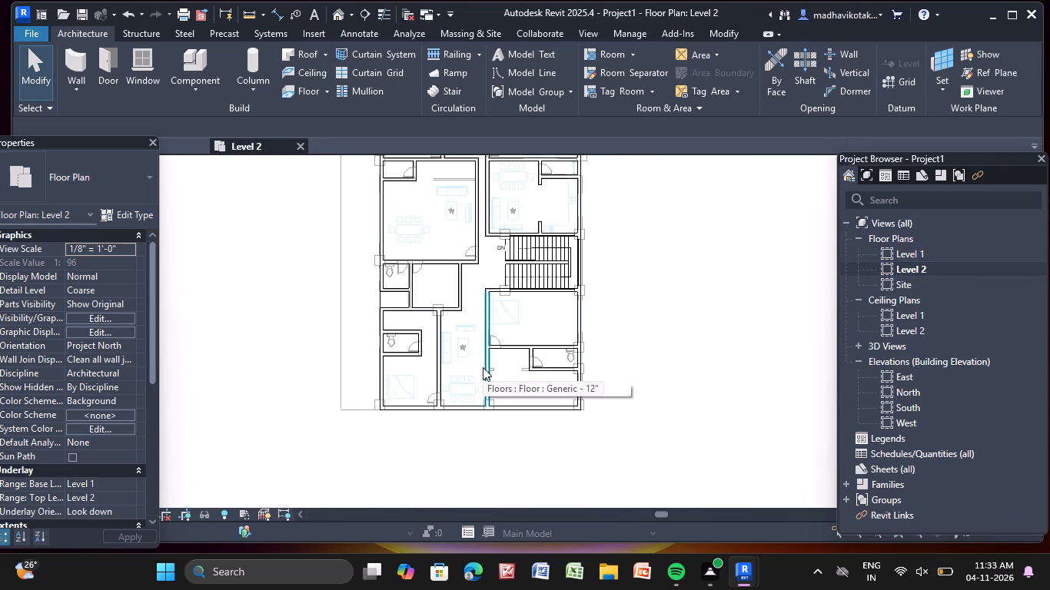
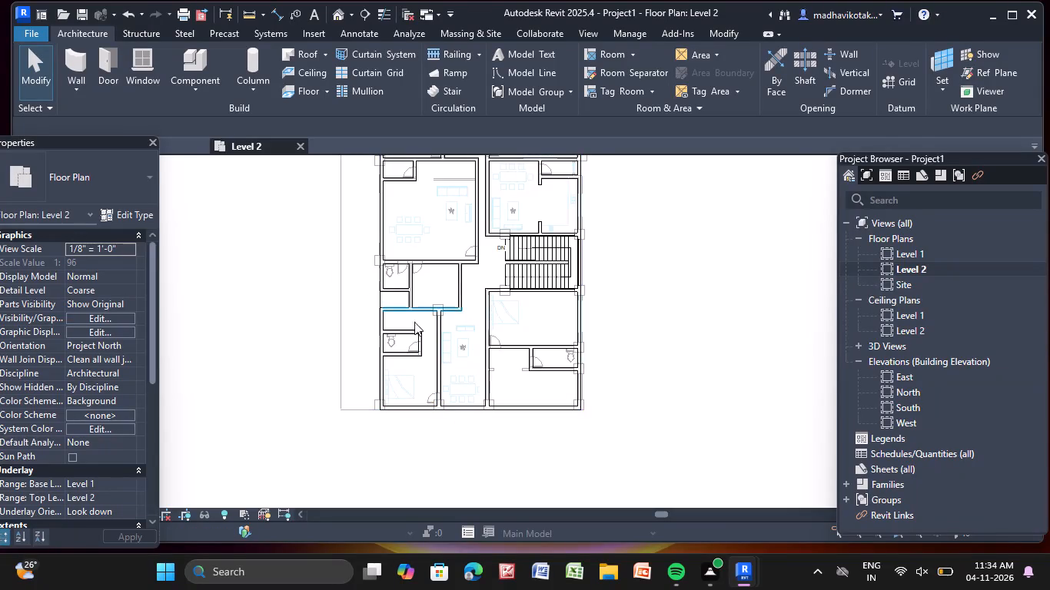
Load the Doors_ExtSgl_2 family from the Doors category of the Autodesk family library.
middle_drag(420, 333, 401, 398)
scroll(422, 296, up, 4)
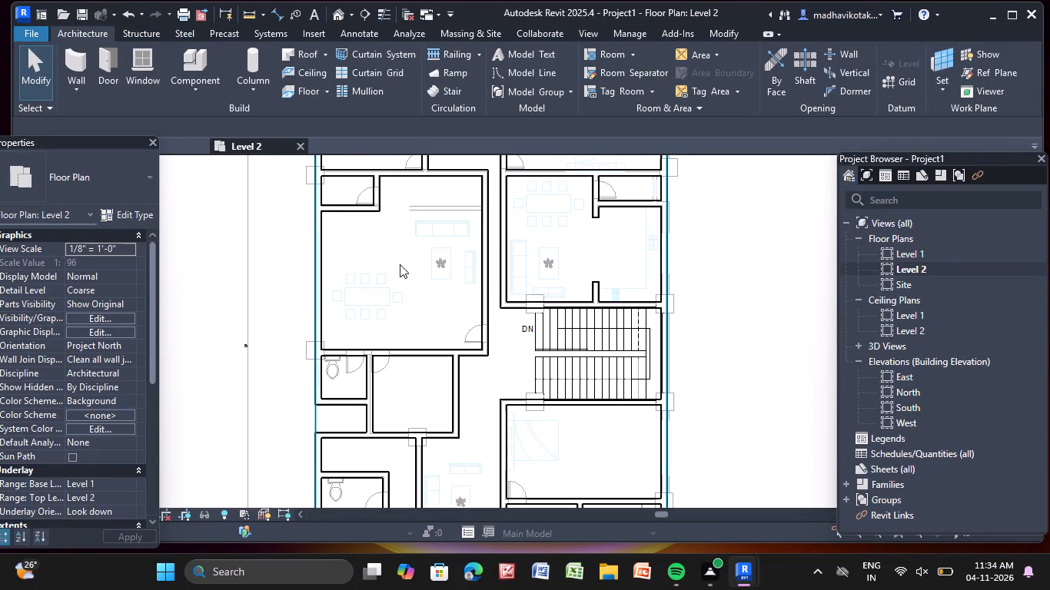
scroll(354, 216, up, 2)
middle_drag(352, 223, 357, 356)
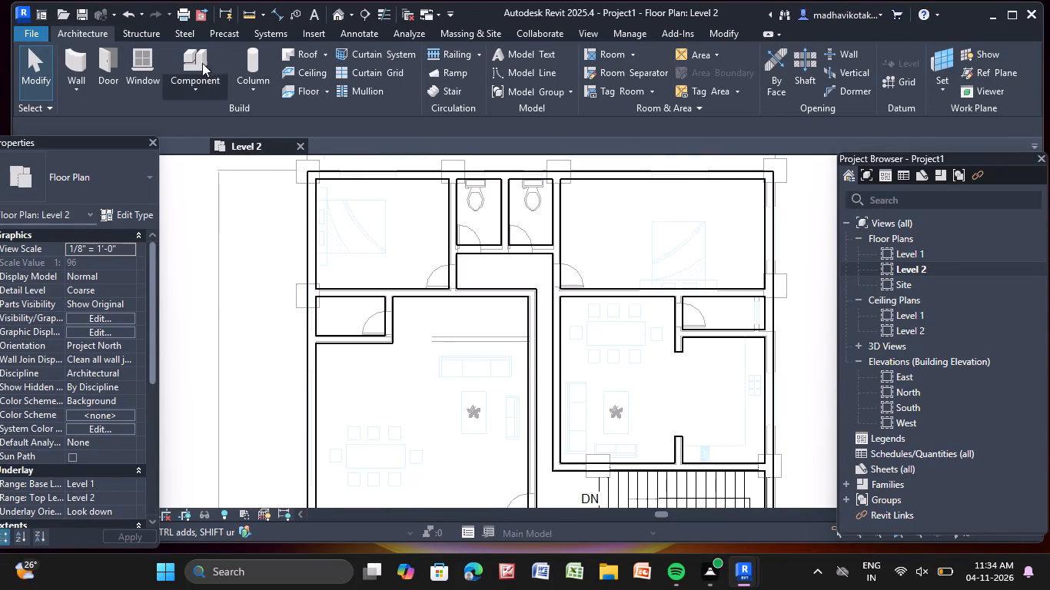
click(313, 33)
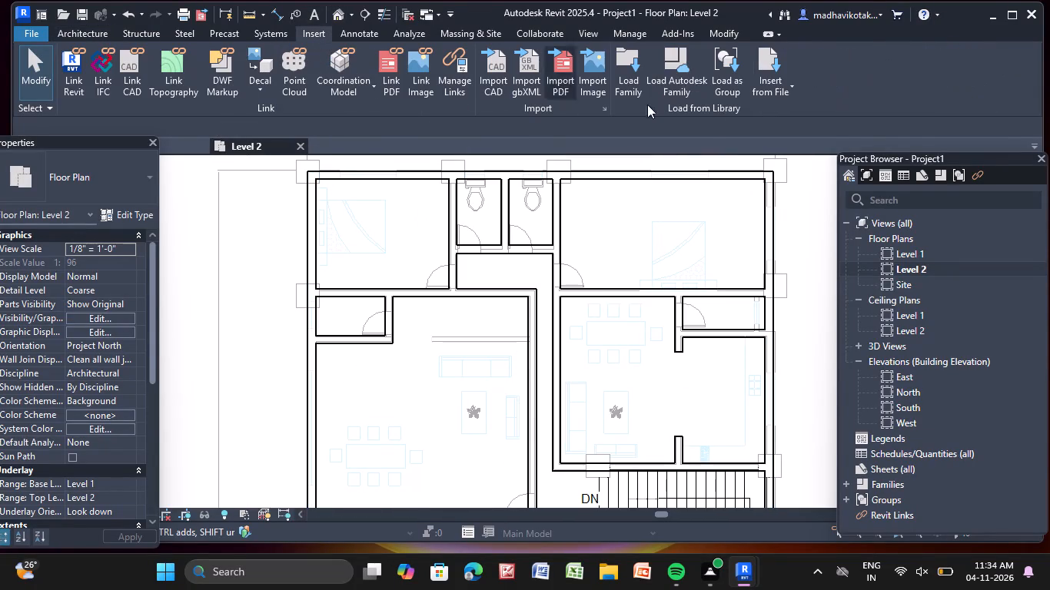
click(680, 64)
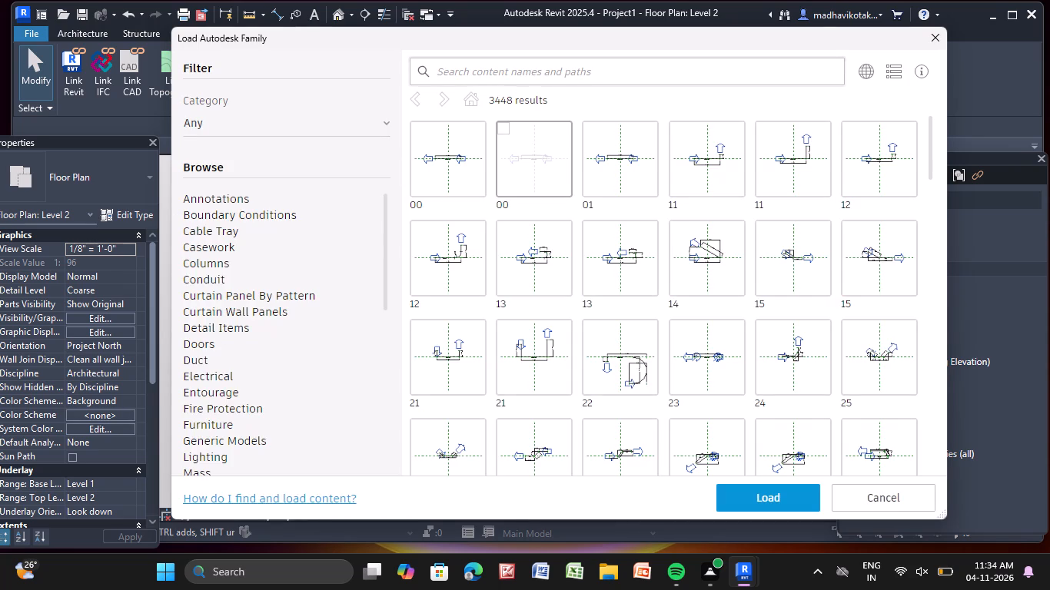
click(188, 340)
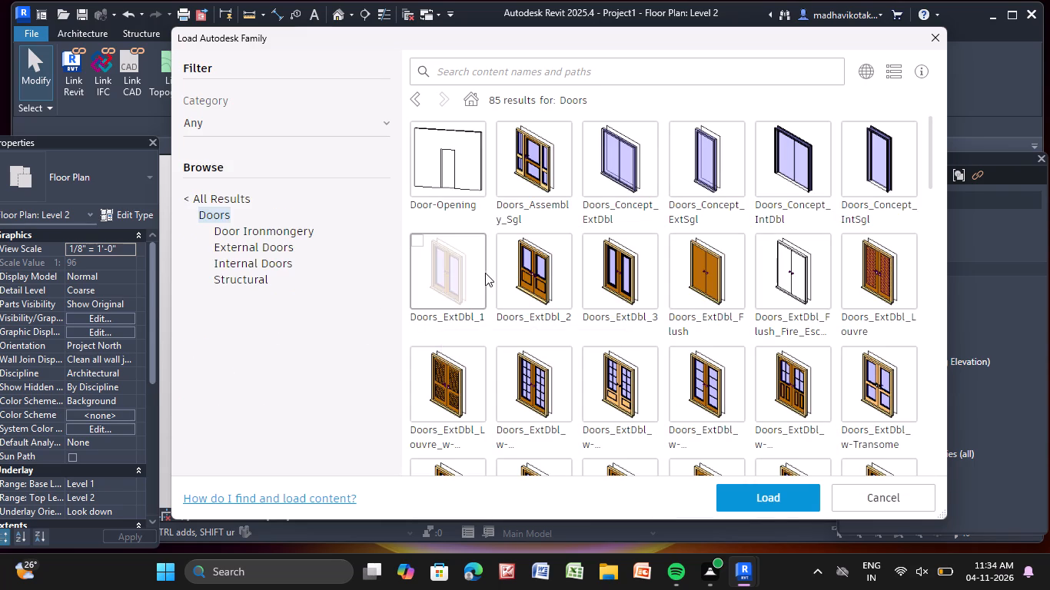
scroll(600, 409, down, 4)
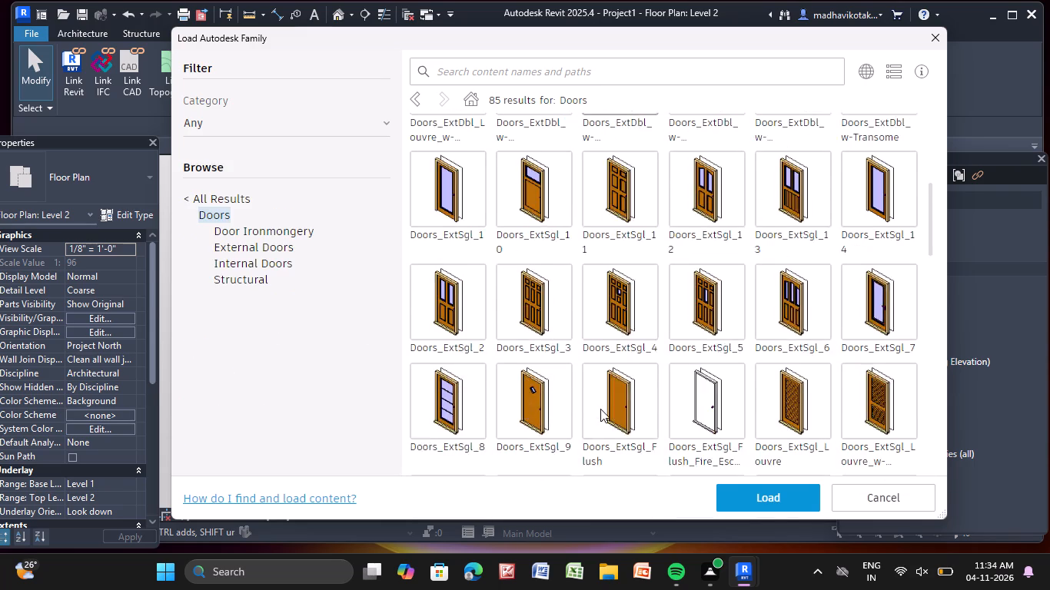
scroll(600, 409, down, 1)
click(428, 250)
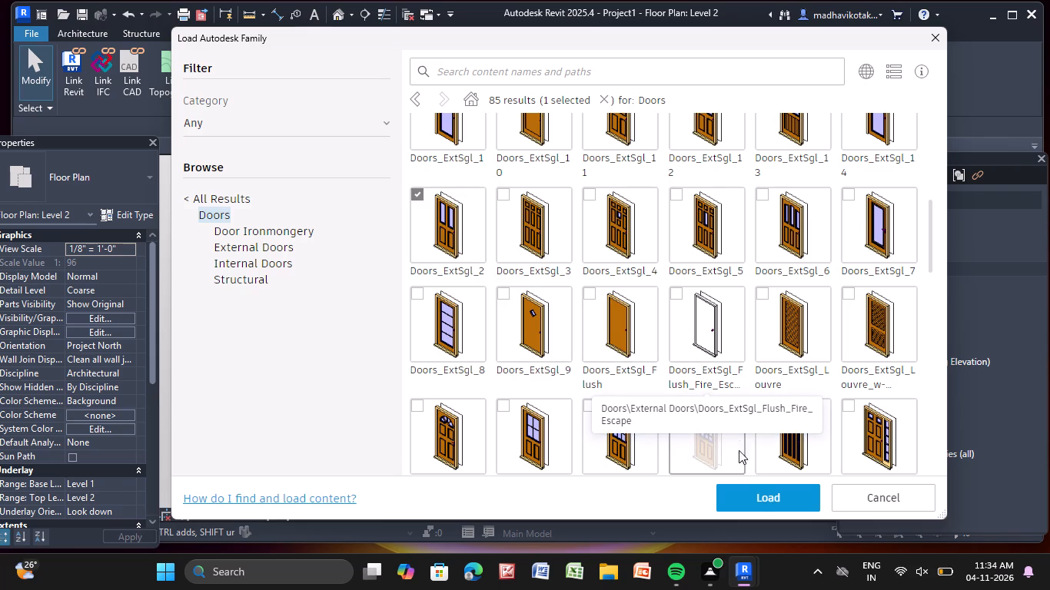
click(757, 491)
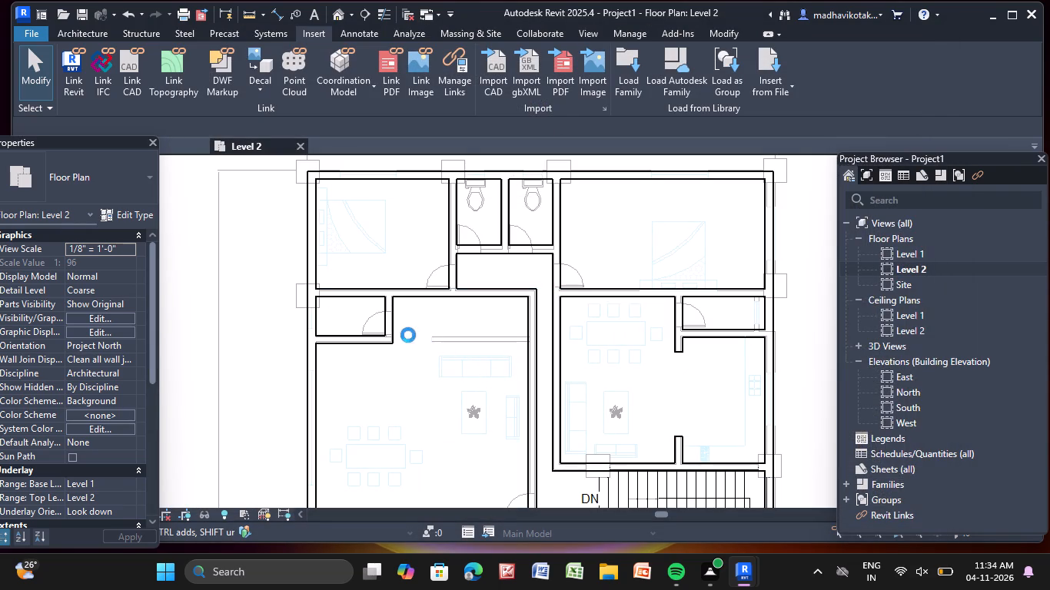
Measure from the wall centerline to the far edge of the upper bedroom's underlaid door opening with an aligned dimension, without placing it.
click(91, 37)
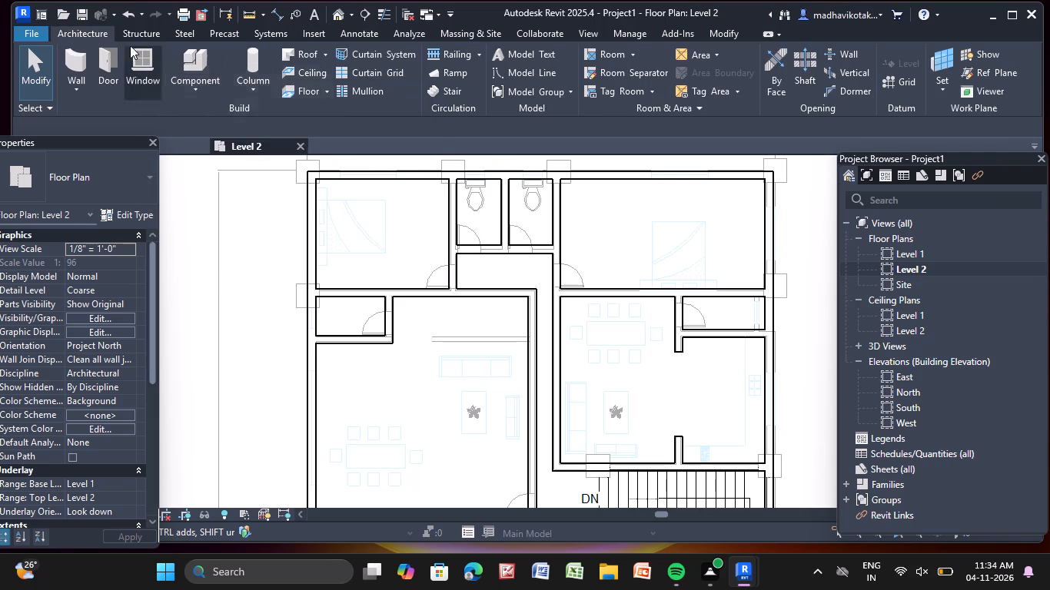
click(107, 58)
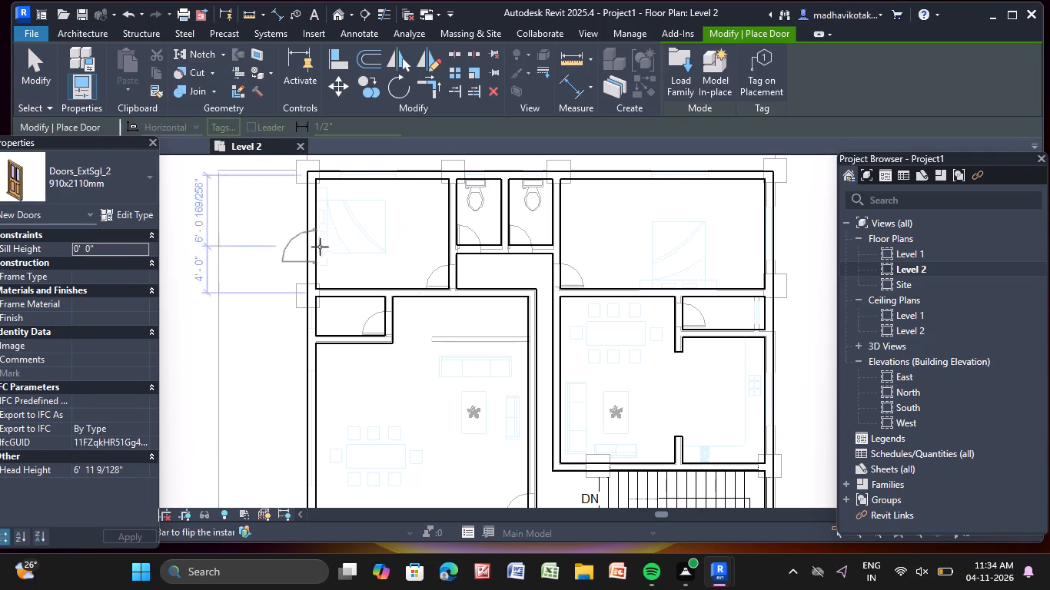
scroll(451, 279, up, 8)
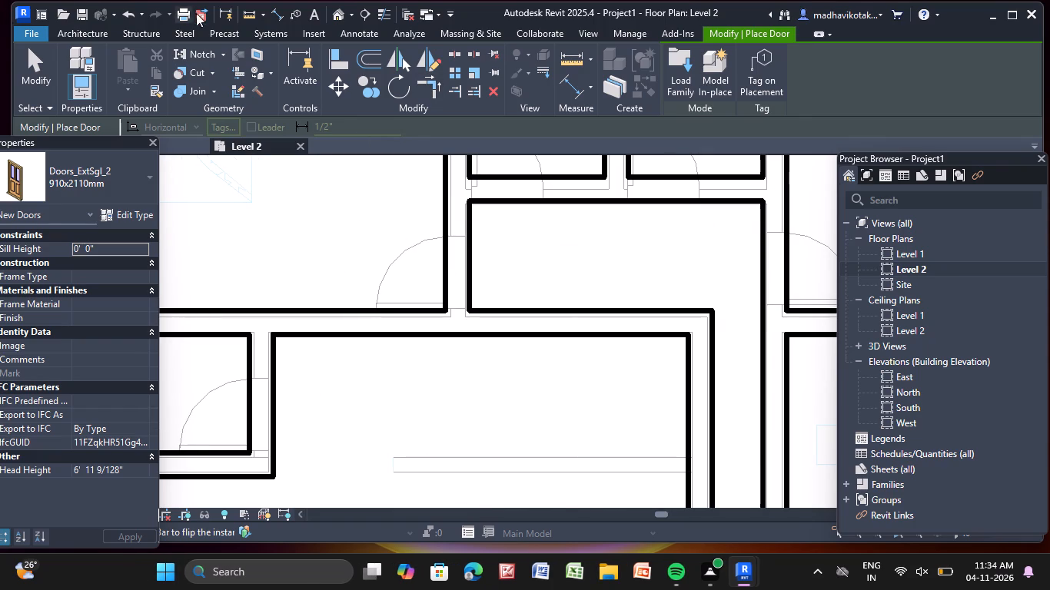
click(281, 12)
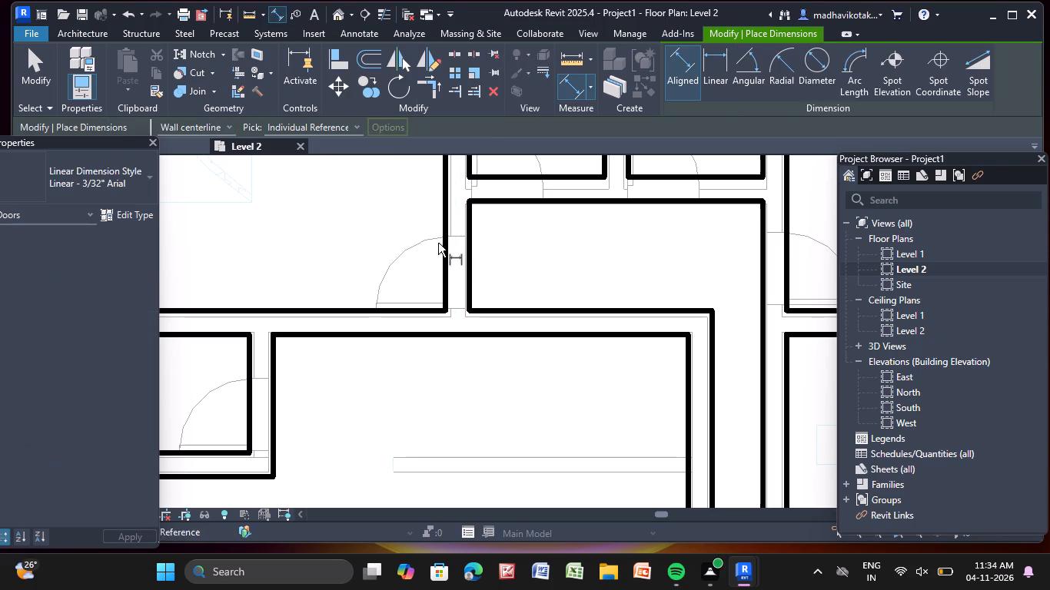
click(457, 236)
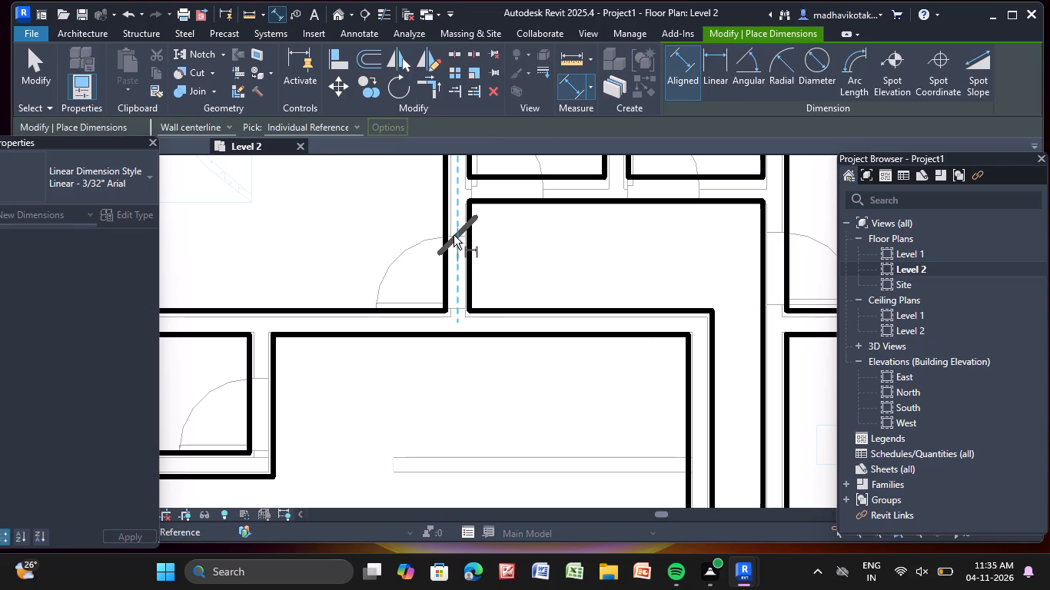
key(Escape)
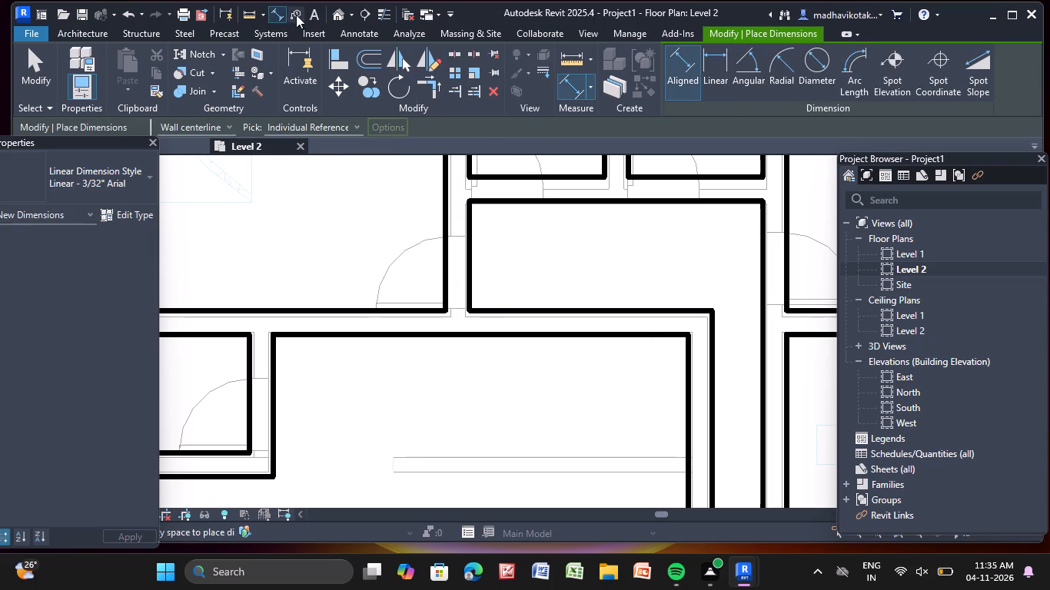
click(279, 7)
click(447, 307)
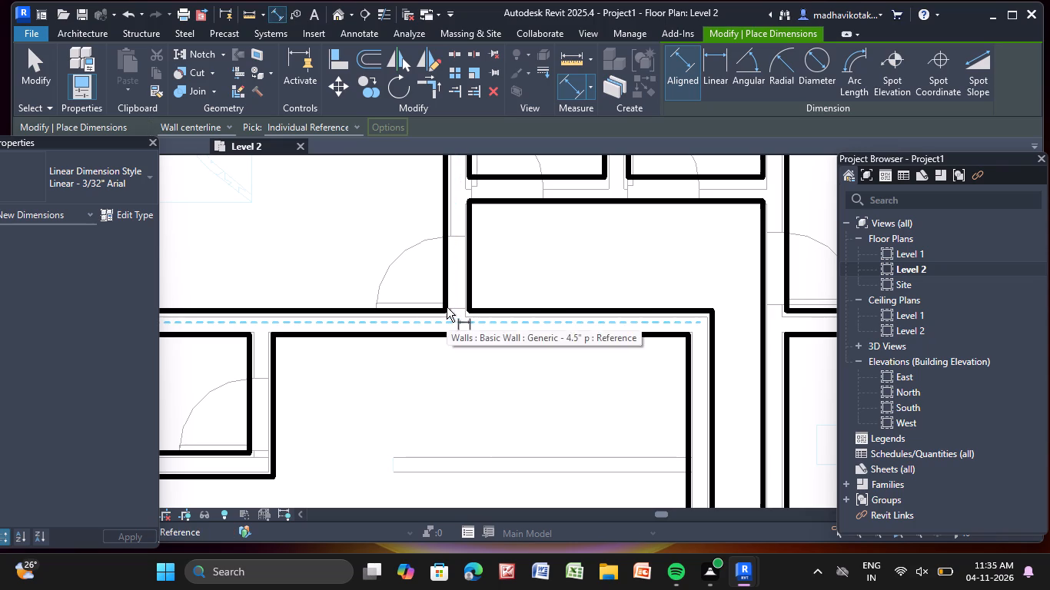
click(447, 234)
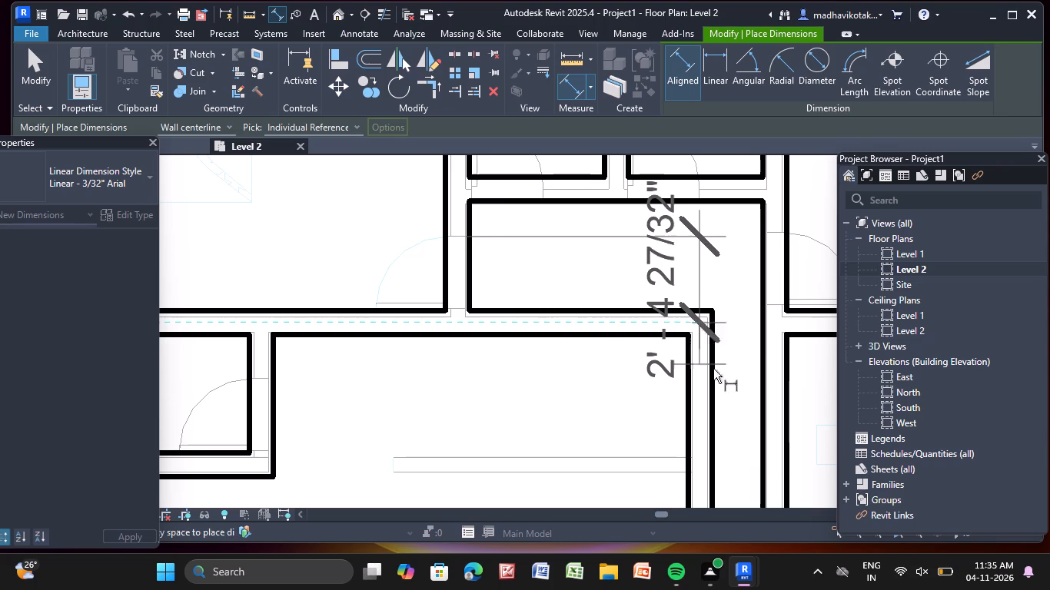
key(Escape)
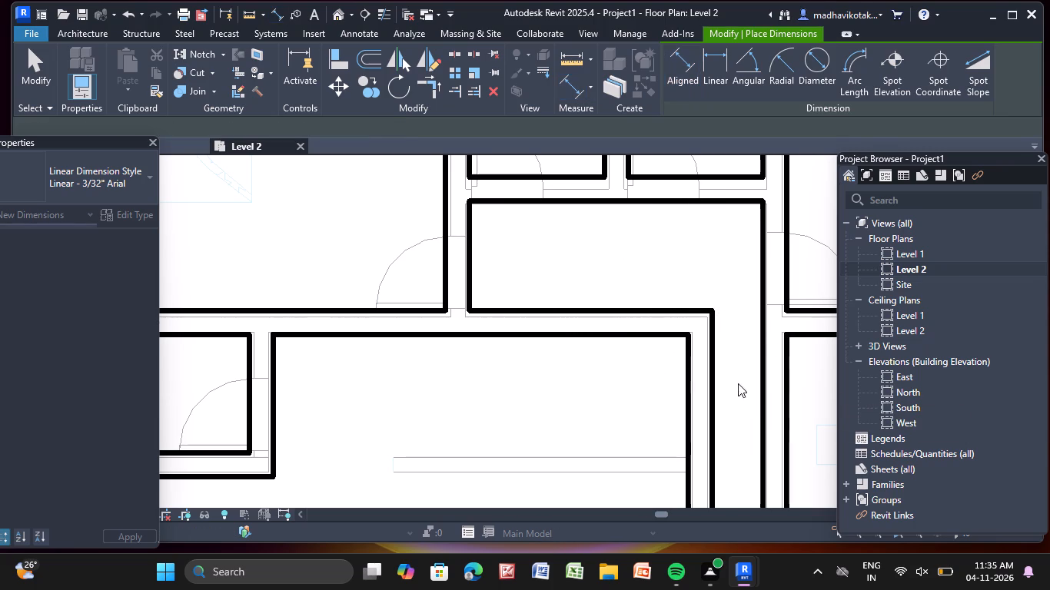
scroll(496, 267, down, 4)
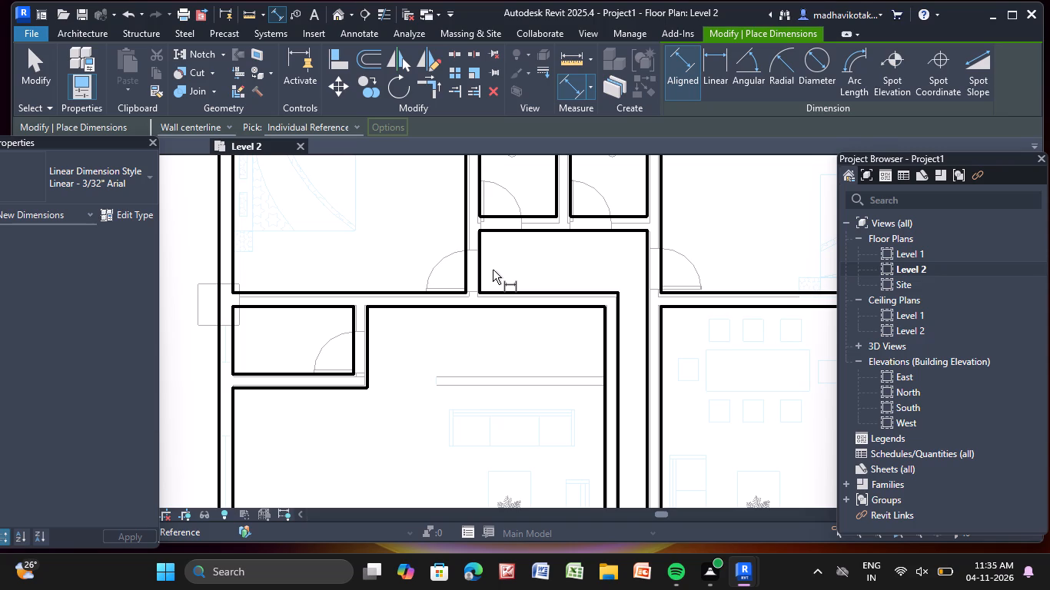
key(Escape)
key(Escape)
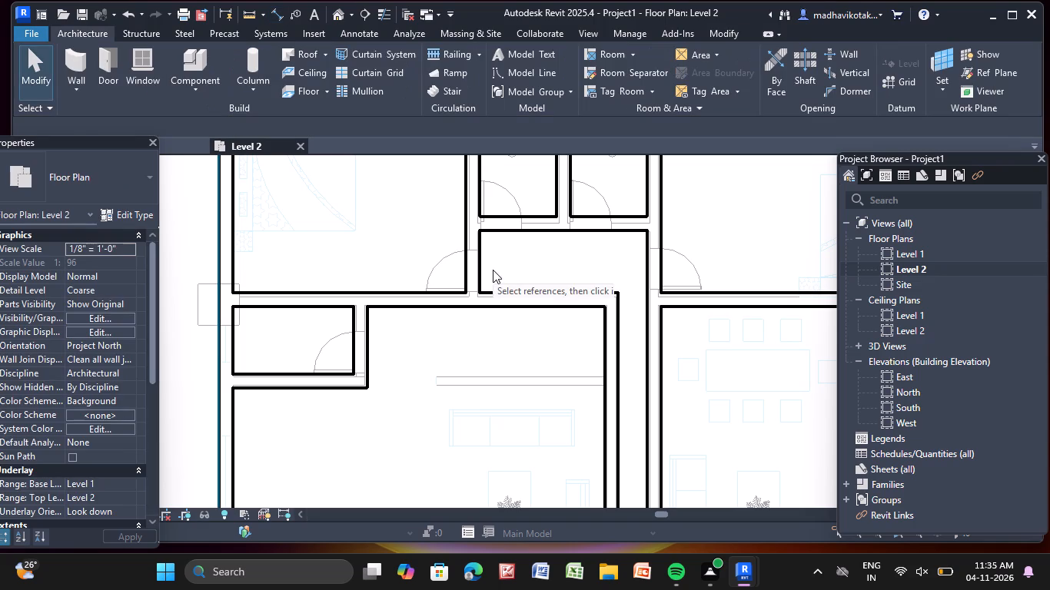
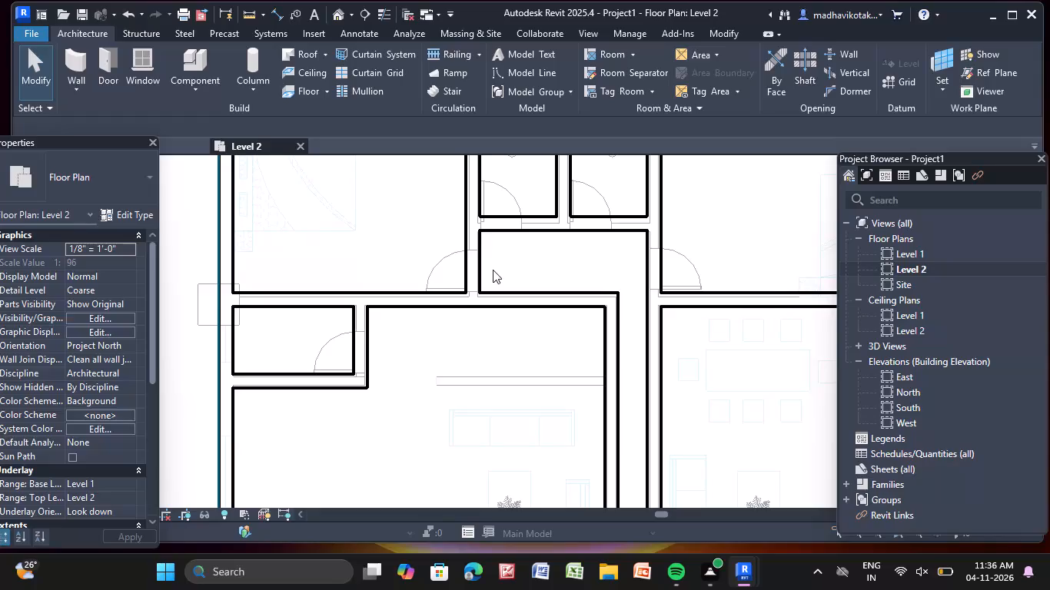
Examine the underlaid door openings across the upper rooms of the Level 2 plan.
scroll(449, 158, down, 5)
middle_drag(497, 314, 630, 358)
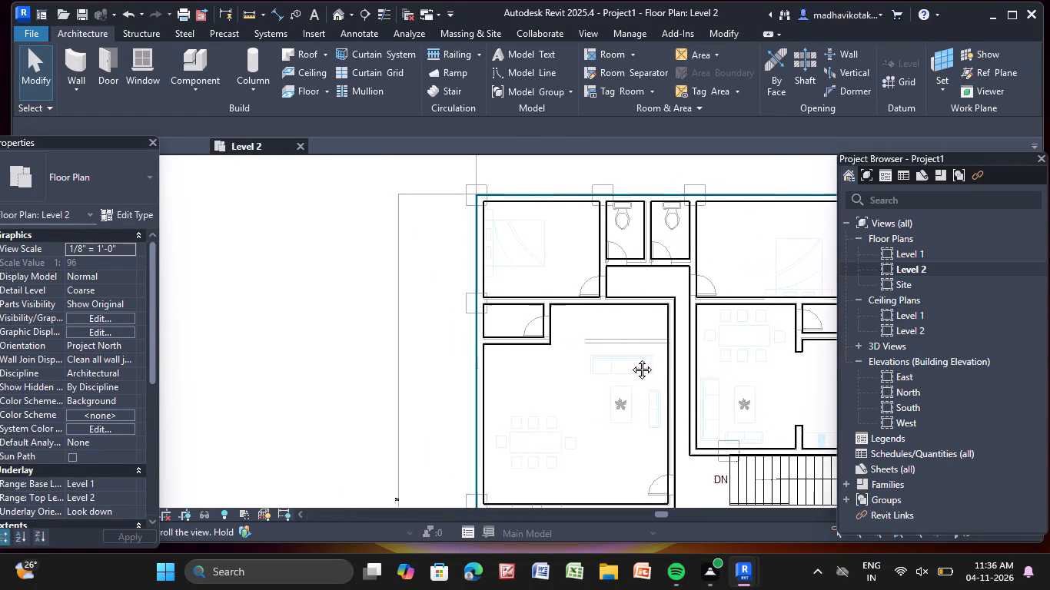
middle_drag(630, 358, 665, 355)
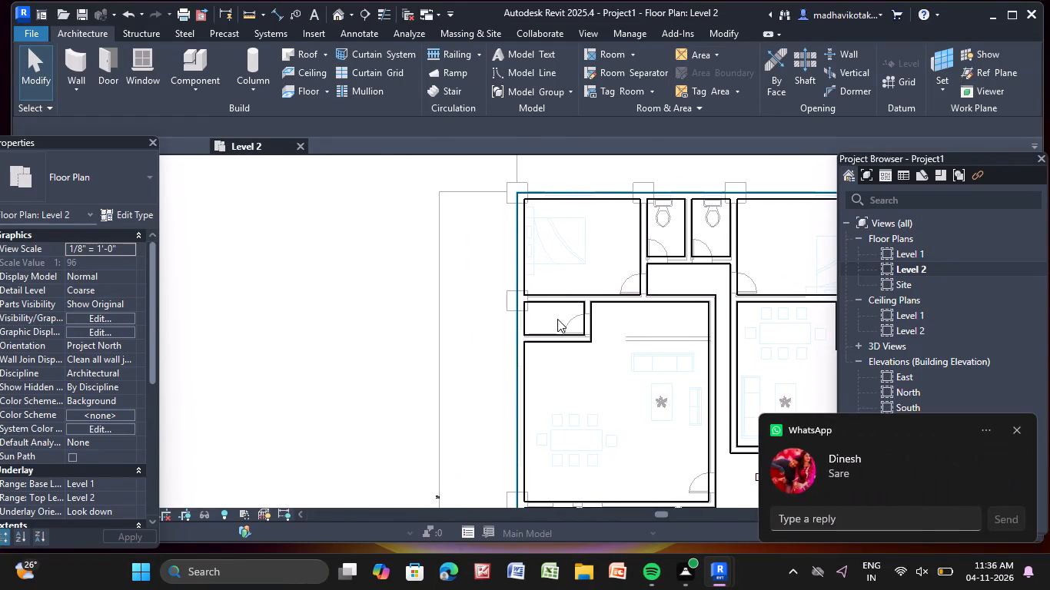
scroll(592, 324, up, 2)
middle_drag(592, 324, 443, 319)
scroll(493, 280, down, 3)
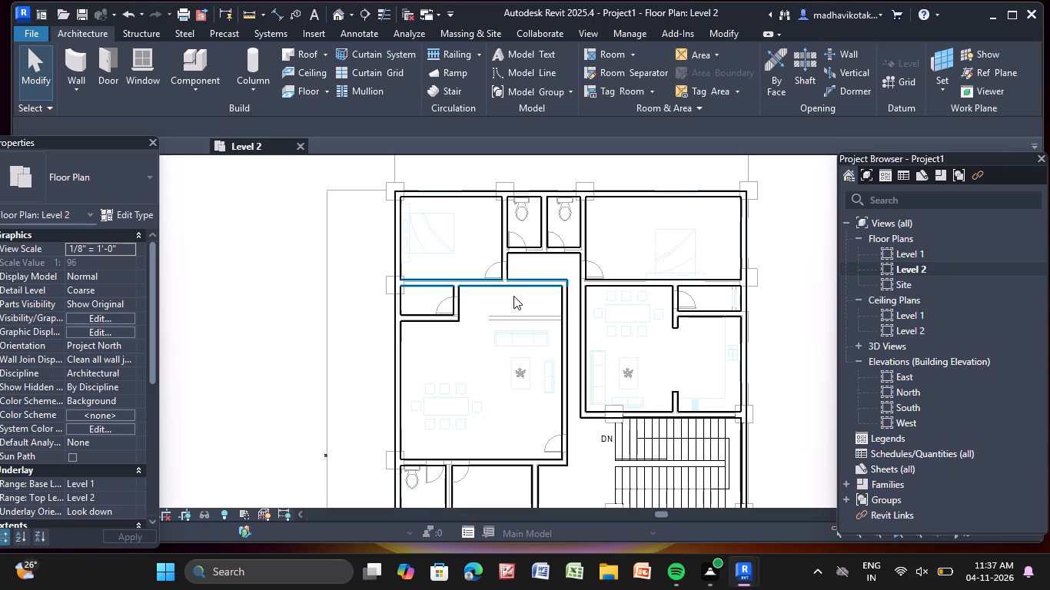
scroll(443, 283, up, 2)
middle_drag(444, 283, 472, 265)
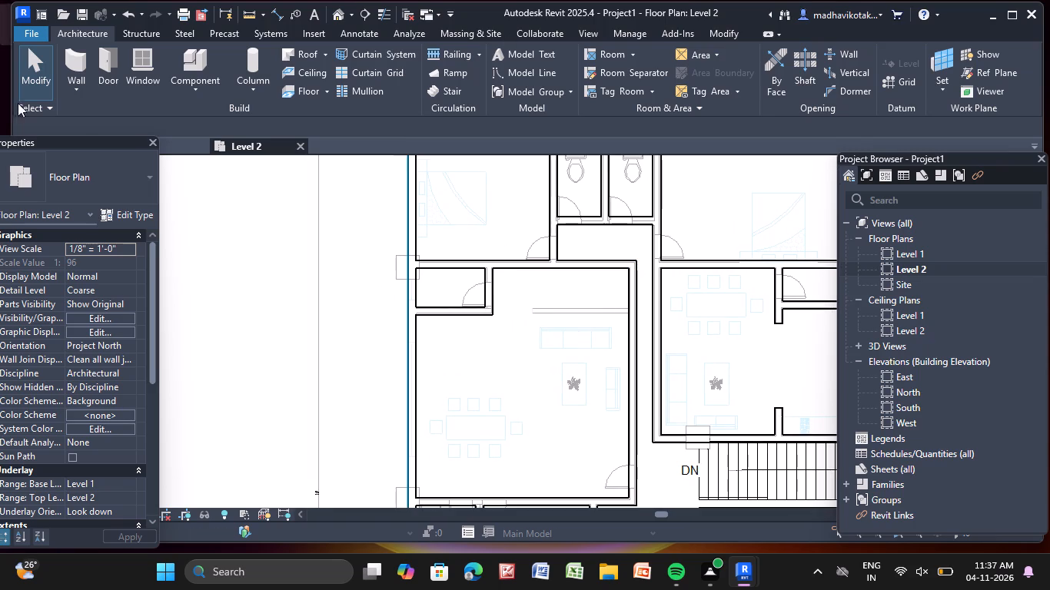
Duplicate the Doors_ExtSgl_2 910x2110mm door type under the name 2'x7".
click(102, 53)
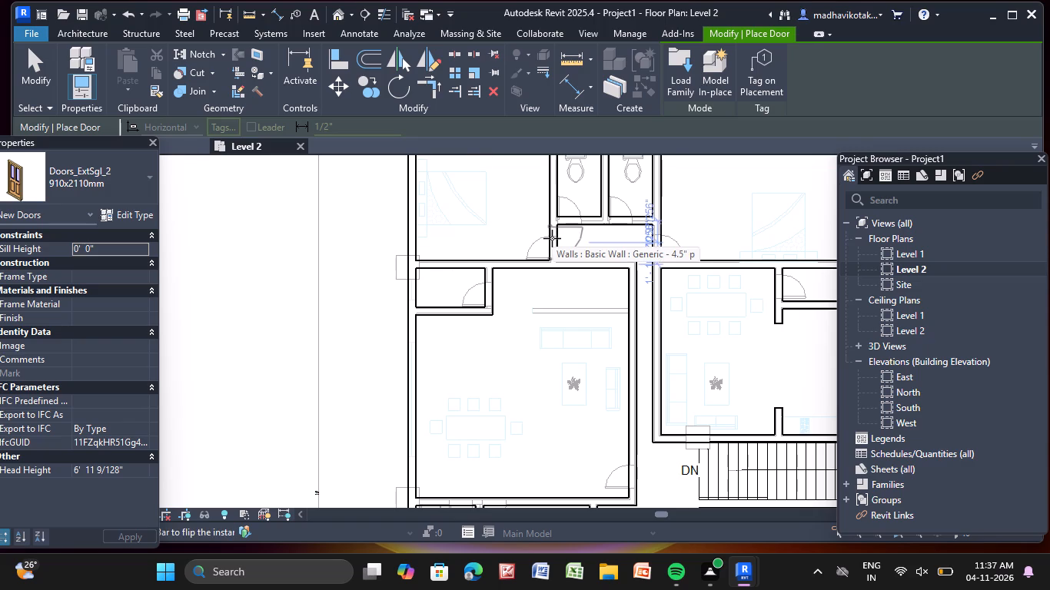
scroll(553, 246, up, 5)
click(131, 217)
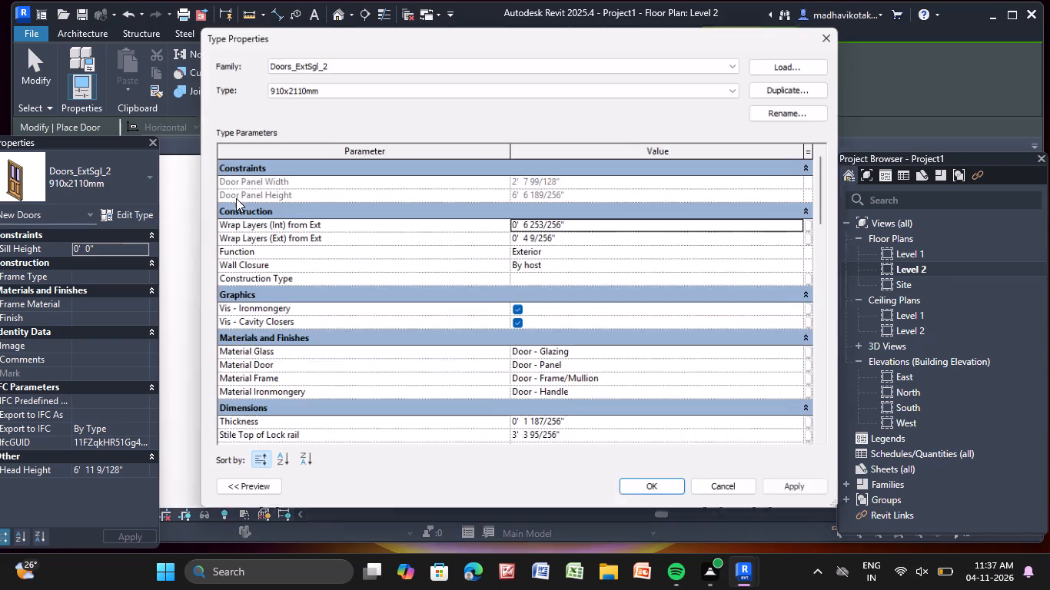
click(813, 88)
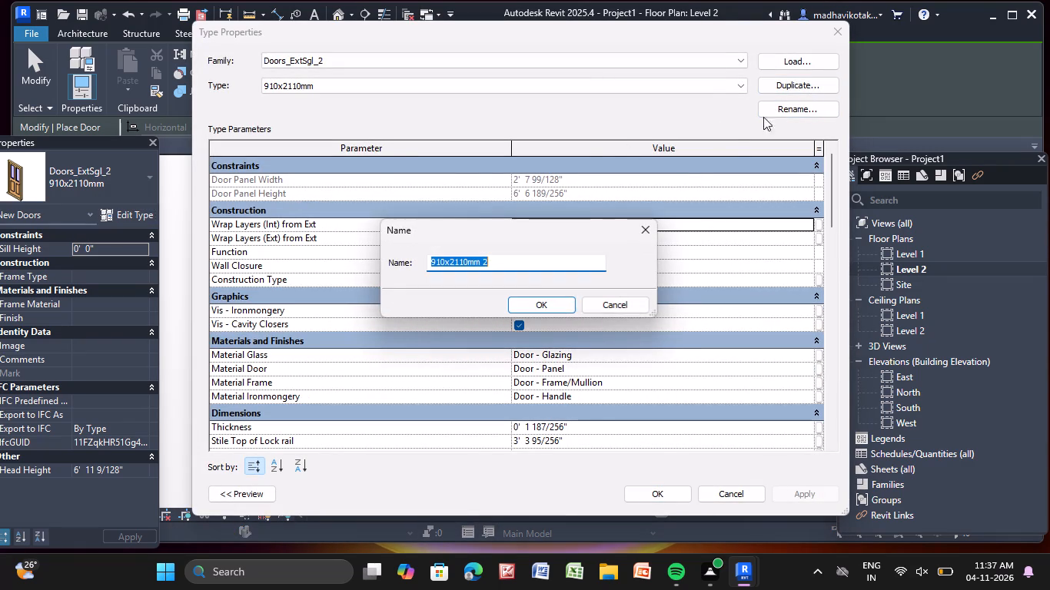
click(504, 261)
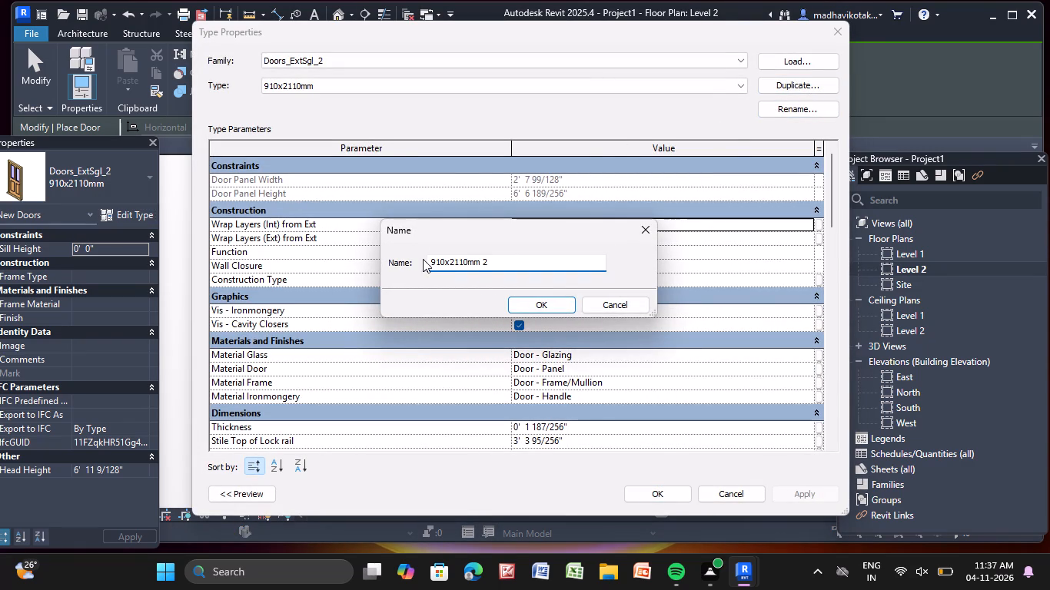
key(BackSpace)
key(BackSpace)
key(BackSpace)
key(BackSpace)
key(BackSpace)
key(BackSpace)
key(BackSpace)
key(BackSpace)
key(BackSpace)
key(BackSpace)
key(BackSpace)
key(BackSpace)
key(BackSpace)
key(BackSpace)
key(BackSpace)
key(BackSpace)
key(BackSpace)
key(BackSpace)
key(BackSpace)
key(BackSpace)
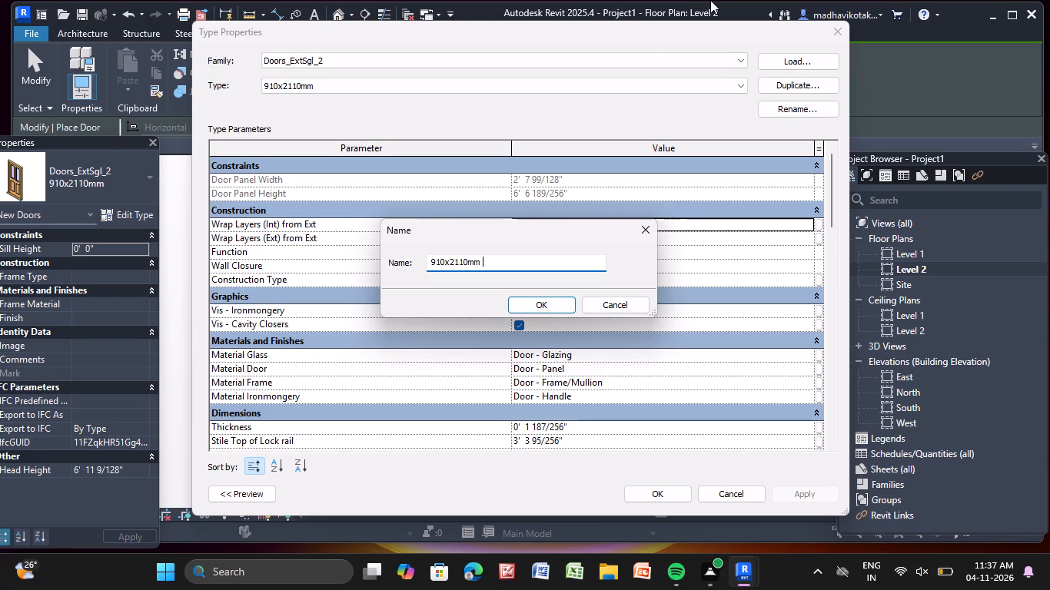
key(2)
key(apostrophe)
key(x)
key(7)
key(shift+quotedbl)
key(Return)
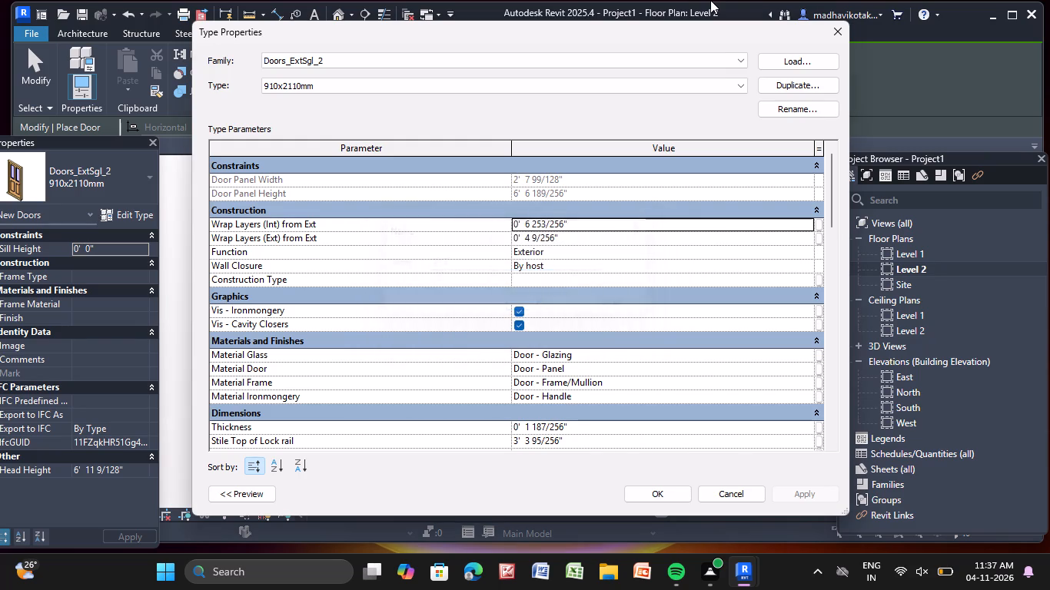
click(674, 492)
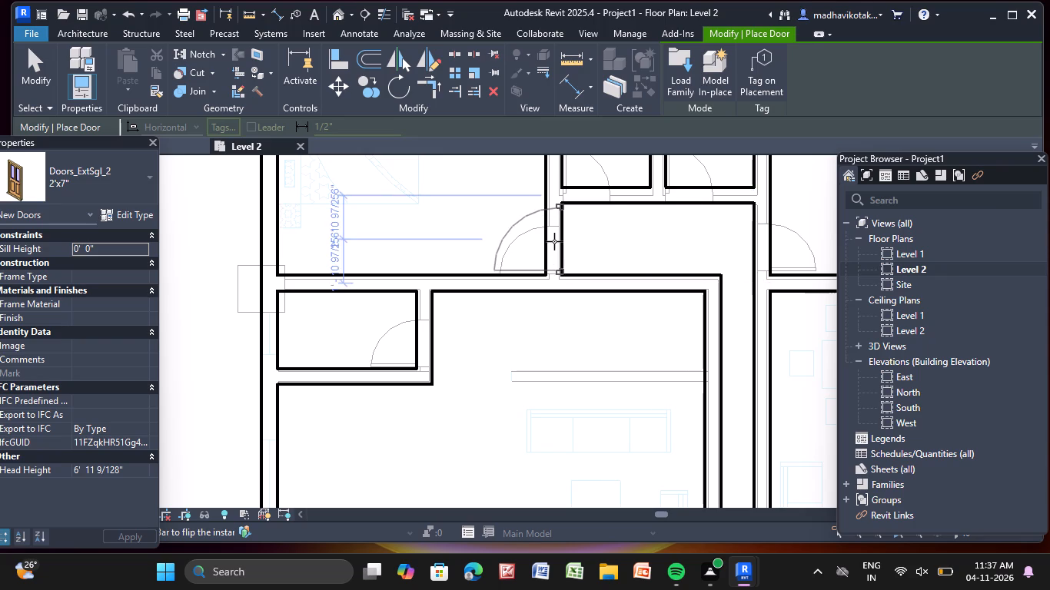
Place 2'x7" doors in the two upper bedrooms' passage walls, each centred about 1'-10" from the wall below.
click(553, 241)
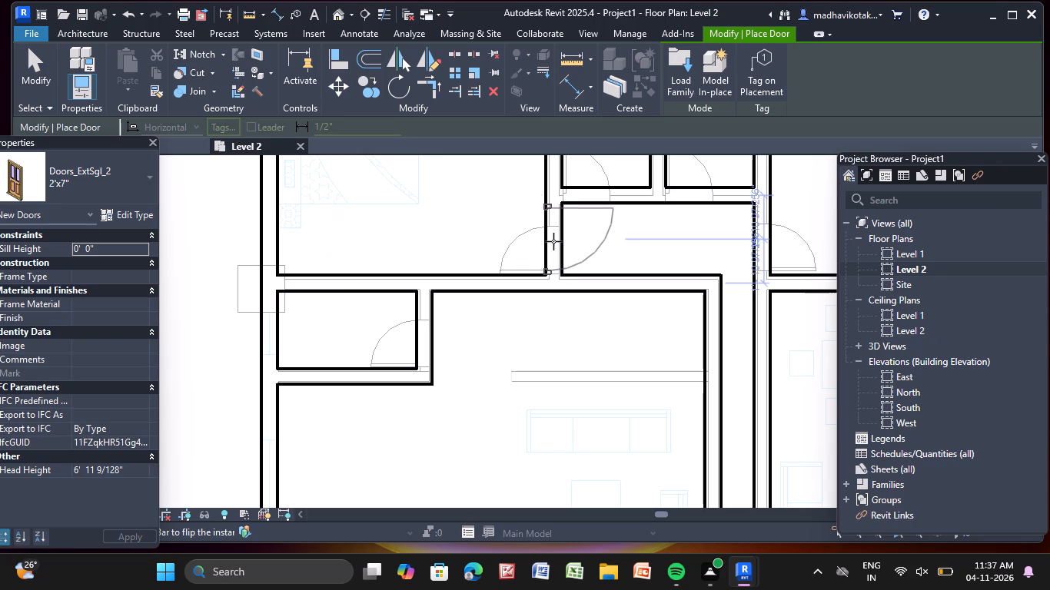
scroll(567, 263, down, 3)
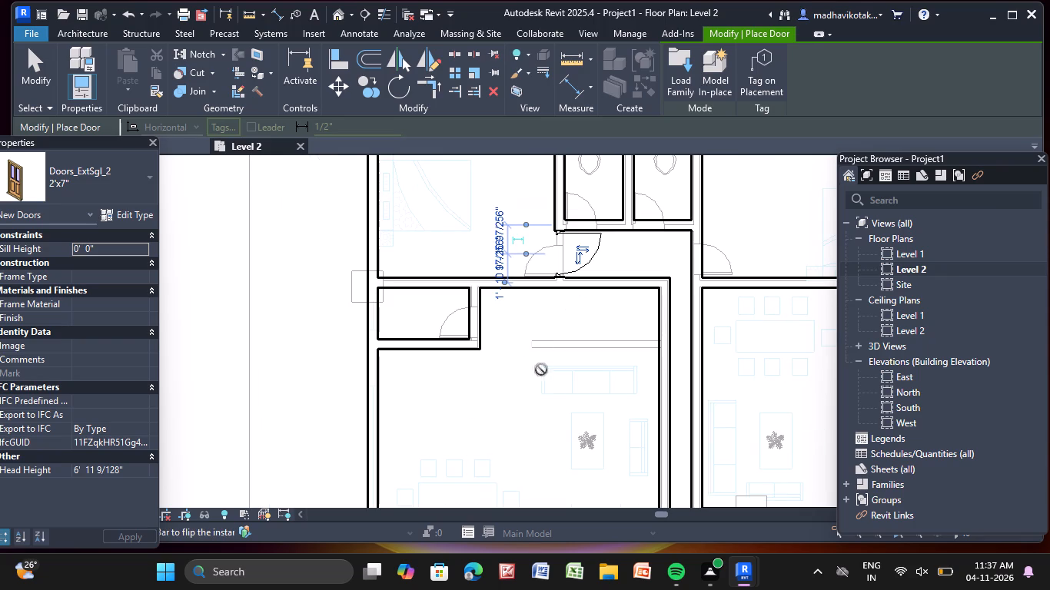
middle_drag(643, 335, 326, 436)
scroll(348, 390, up, 3)
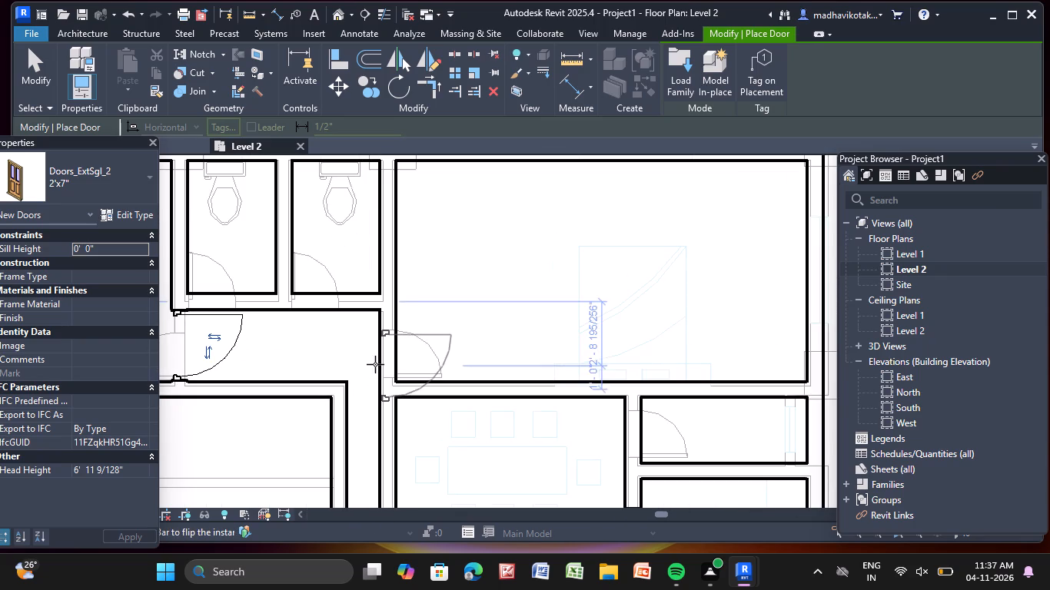
click(394, 350)
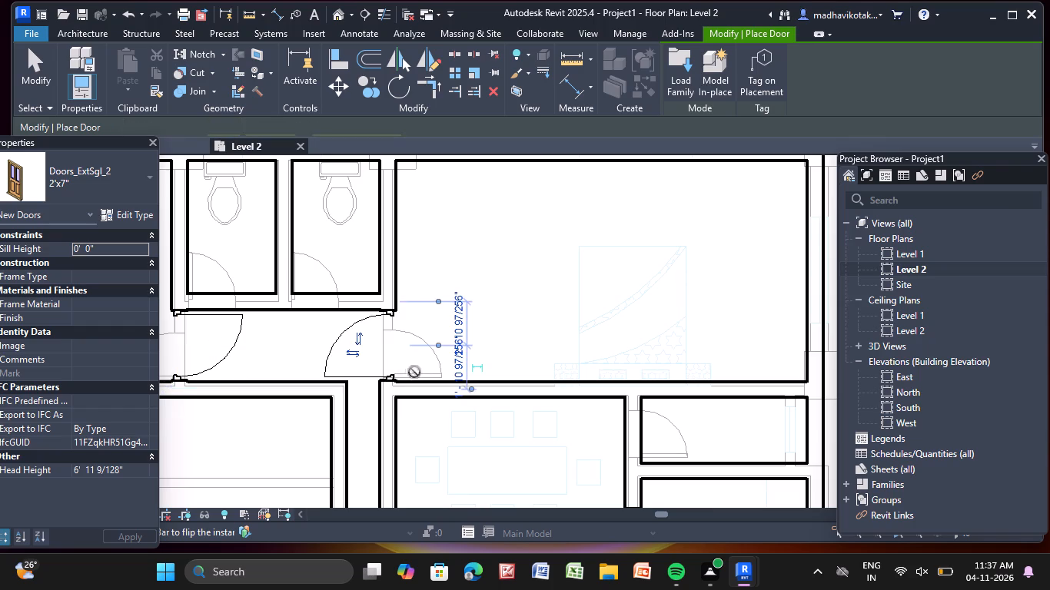
Place a 2'x7" door in the large living room's wall facing the stair, centred about 2'-0" from the wall below.
scroll(421, 398, down, 3)
middle_drag(428, 439, 446, 152)
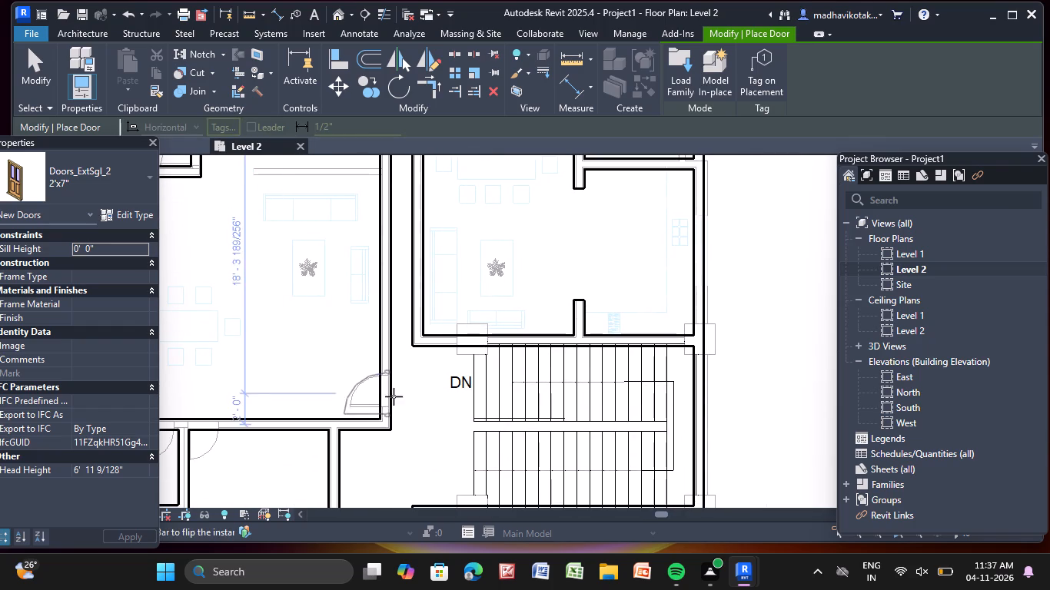
scroll(394, 397, down, 3)
middle_drag(394, 399, 481, 389)
scroll(481, 389, up, 4)
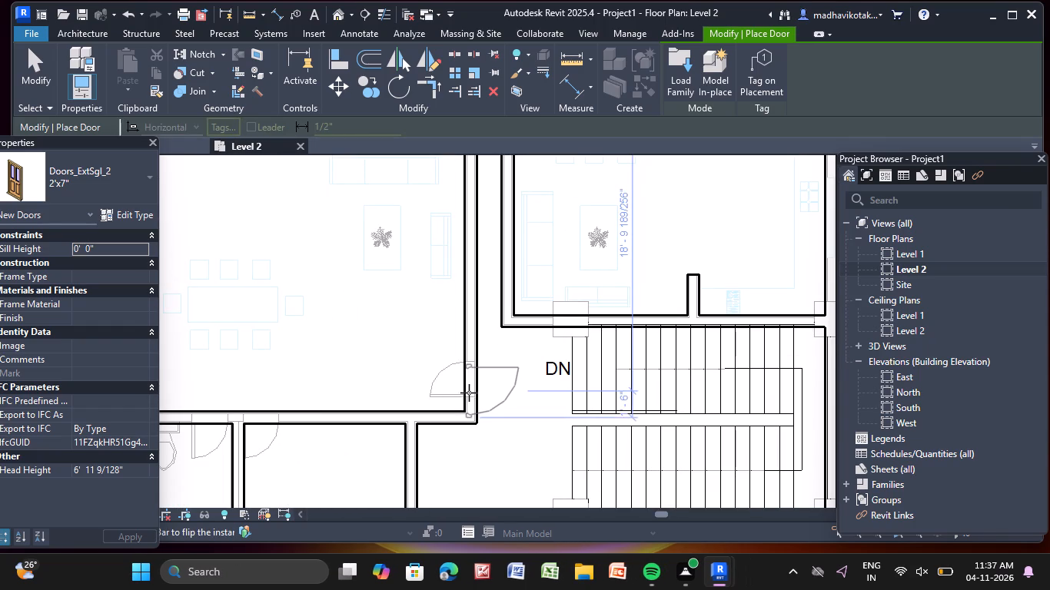
click(470, 385)
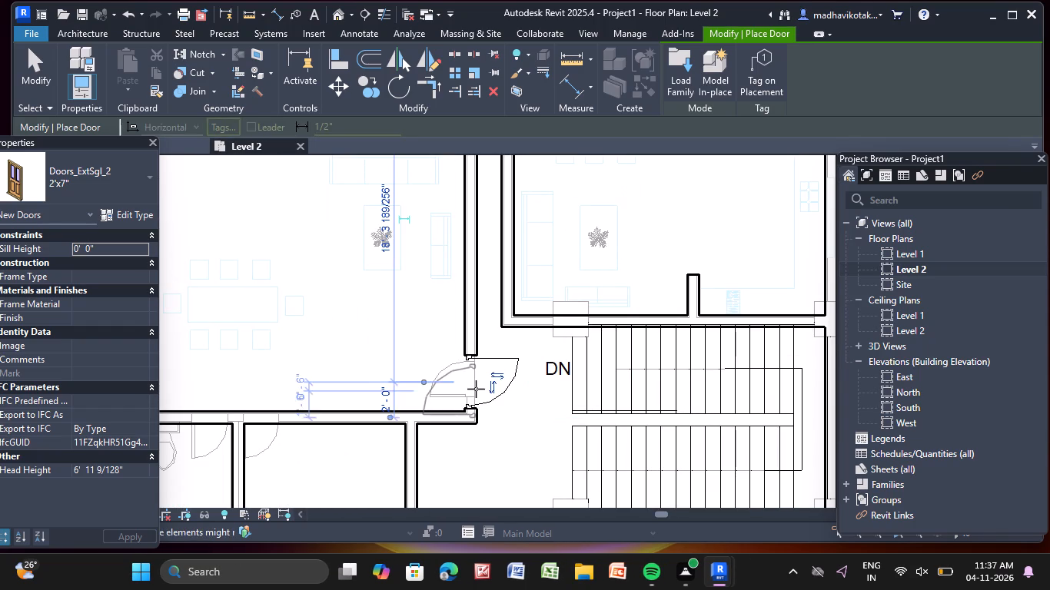
Place 2'x7" doors into the bedroom below the stair and the room beneath it, each centred about 2'-6" from their shared wall.
scroll(480, 391, down, 1)
middle_drag(480, 391, 437, 193)
middle_drag(437, 193, 420, 179)
middle_drag(580, 409, 574, 383)
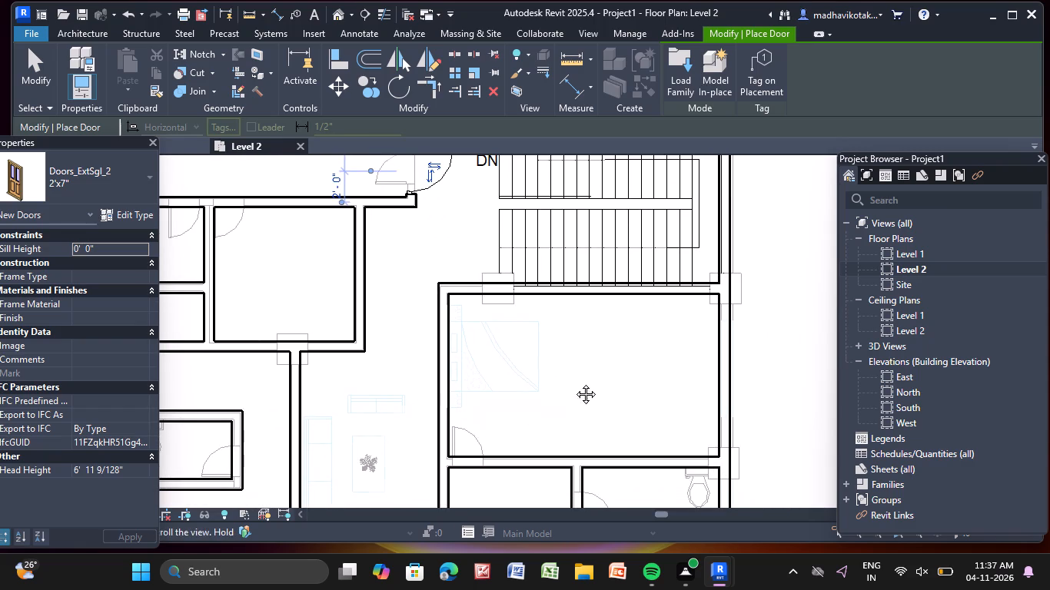
middle_drag(574, 383, 601, 286)
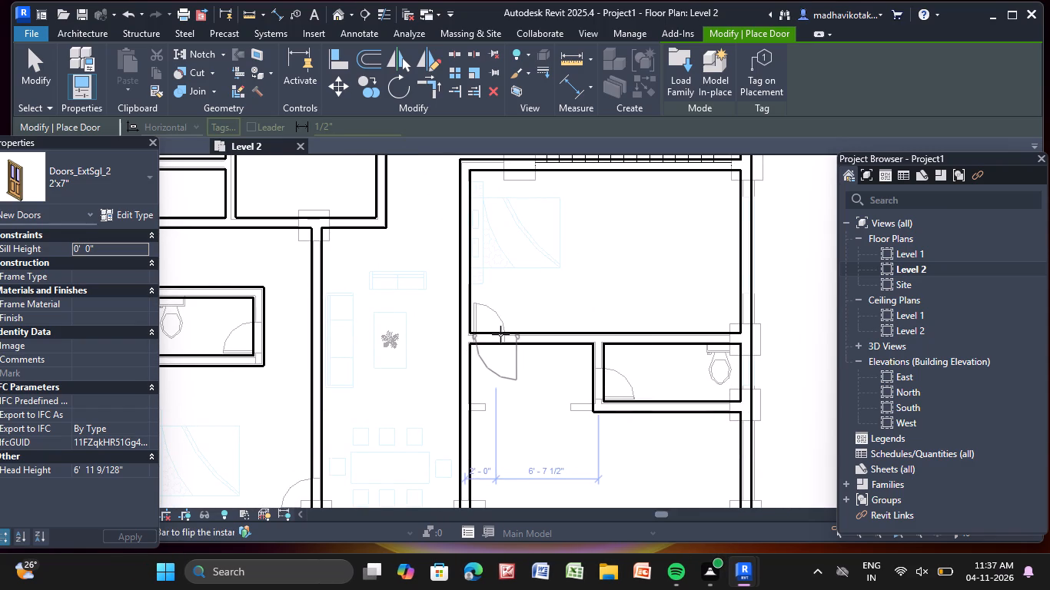
scroll(501, 332, down, 1)
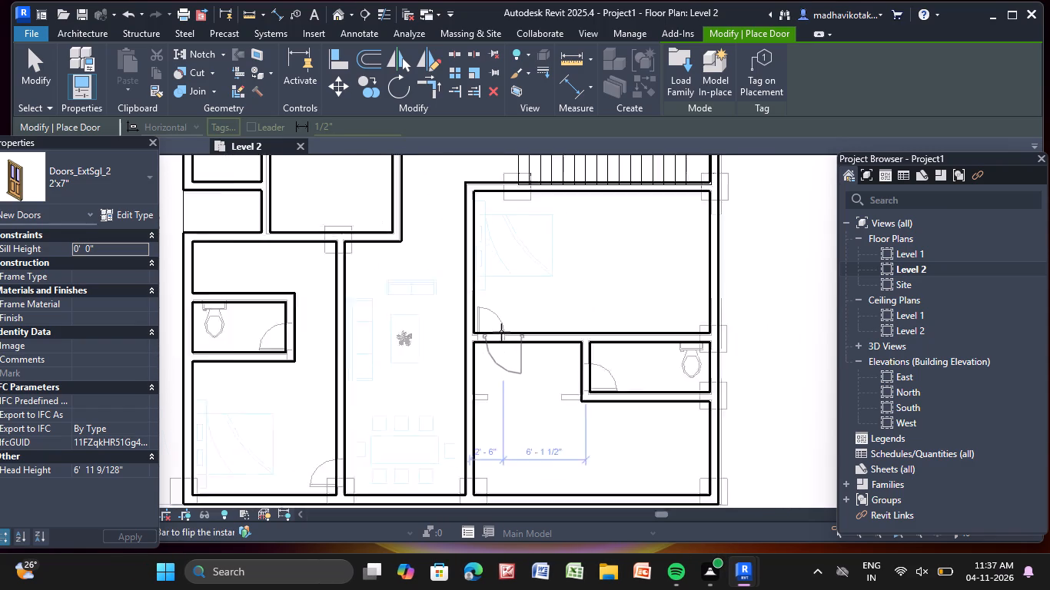
scroll(501, 332, down, 2)
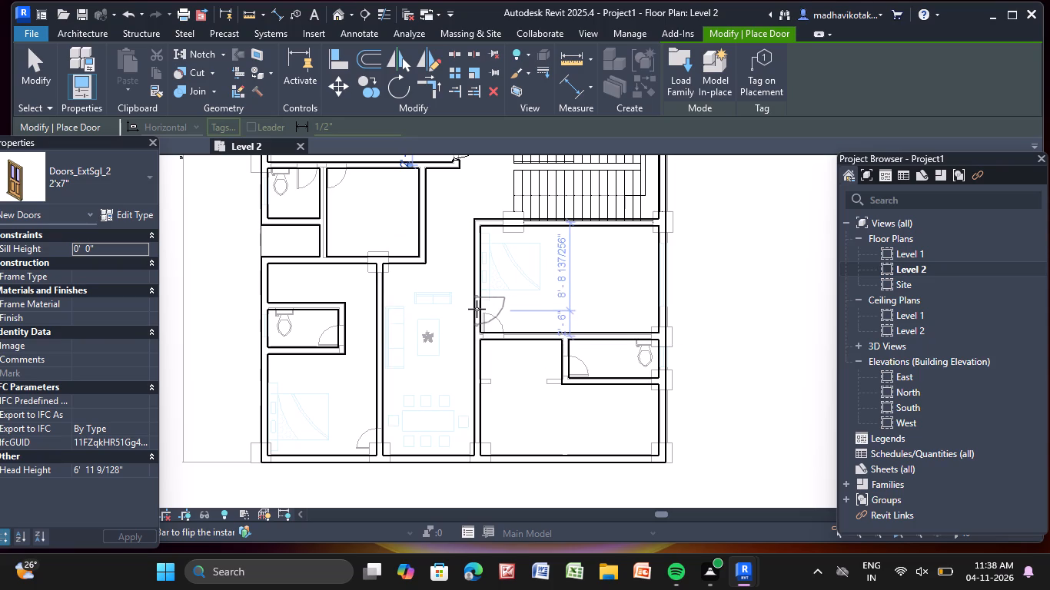
click(477, 309)
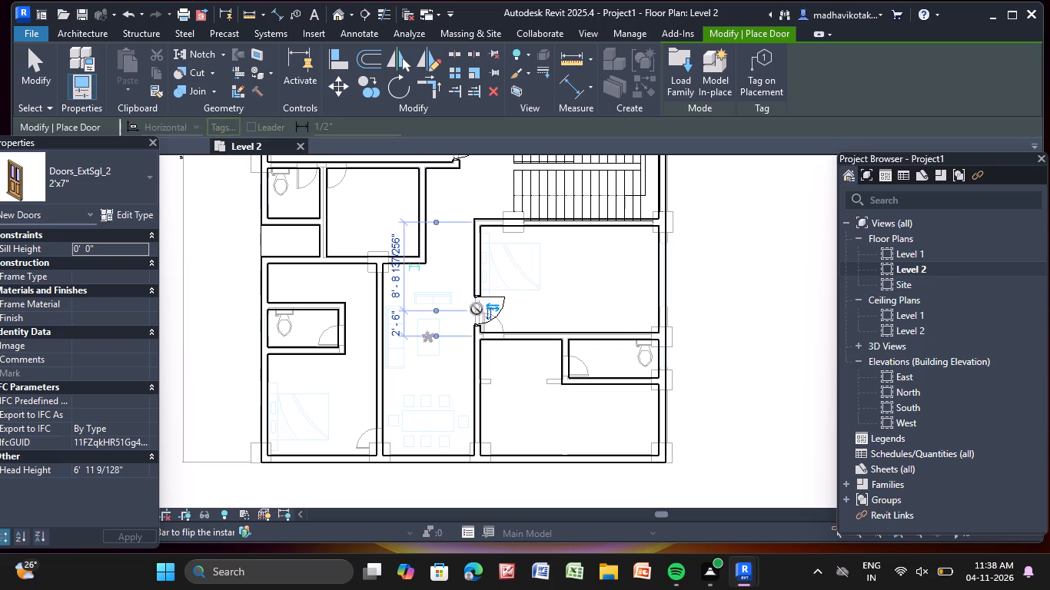
click(475, 360)
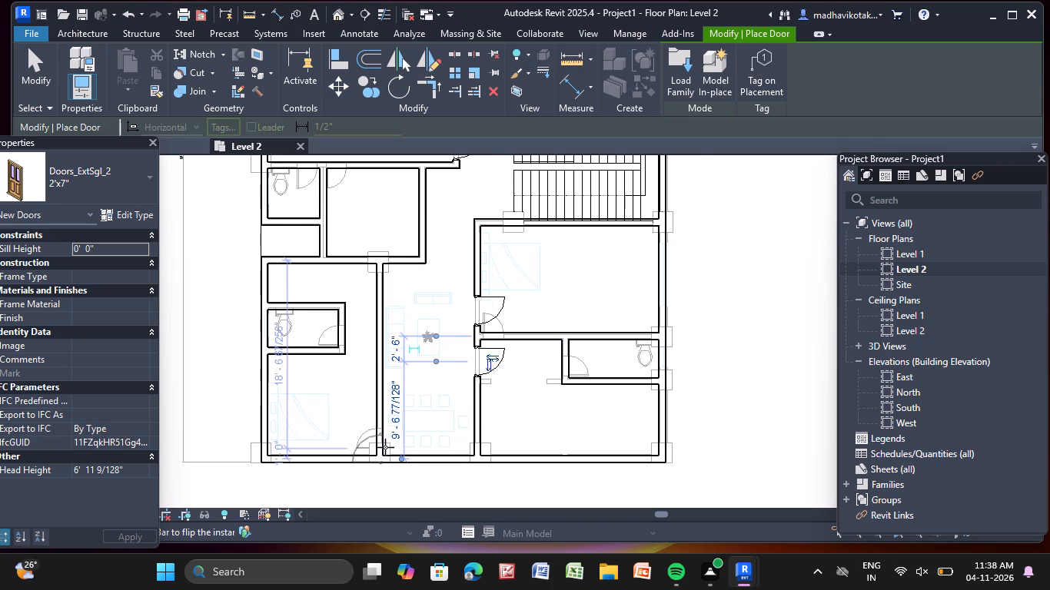
Place a 2'x7" door between the lower-left bedroom and the dining area, centred about 2'-2" from the bottom exterior wall.
scroll(387, 446, up, 8)
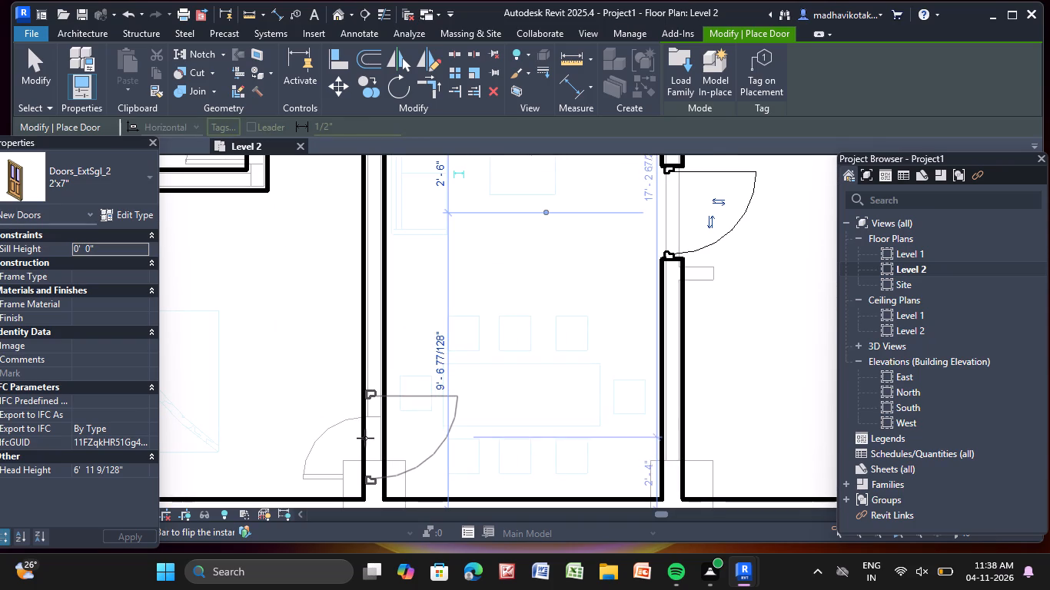
click(358, 442)
Examine the Level 2 plan for the underlaid door openings that still lack doors.
scroll(378, 367, down, 5)
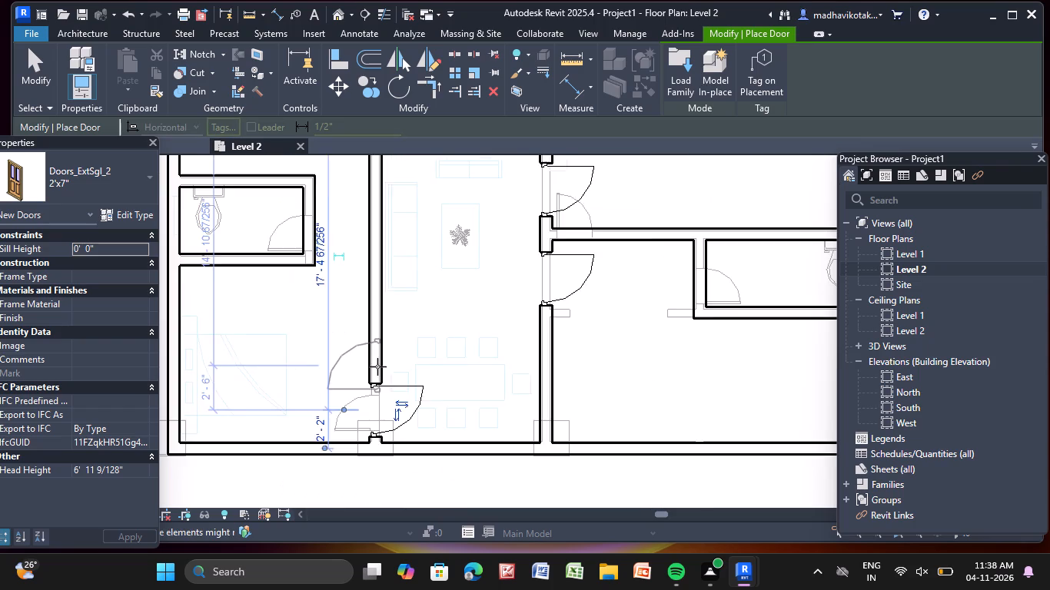
middle_drag(377, 366, 371, 322)
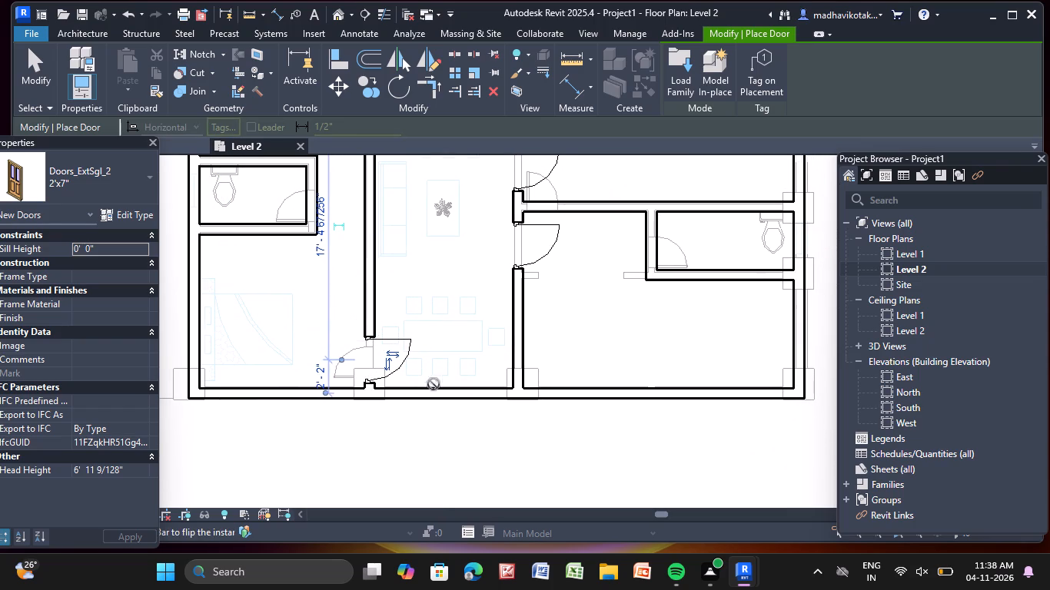
scroll(450, 401, down, 2)
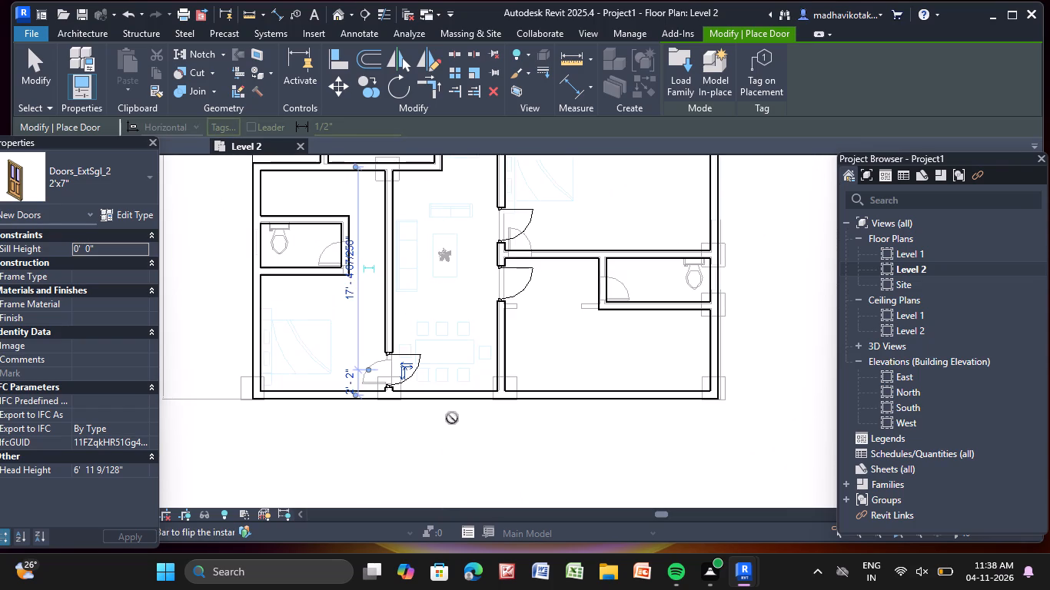
scroll(455, 426, down, 2)
middle_drag(460, 305, 432, 457)
scroll(397, 356, up, 3)
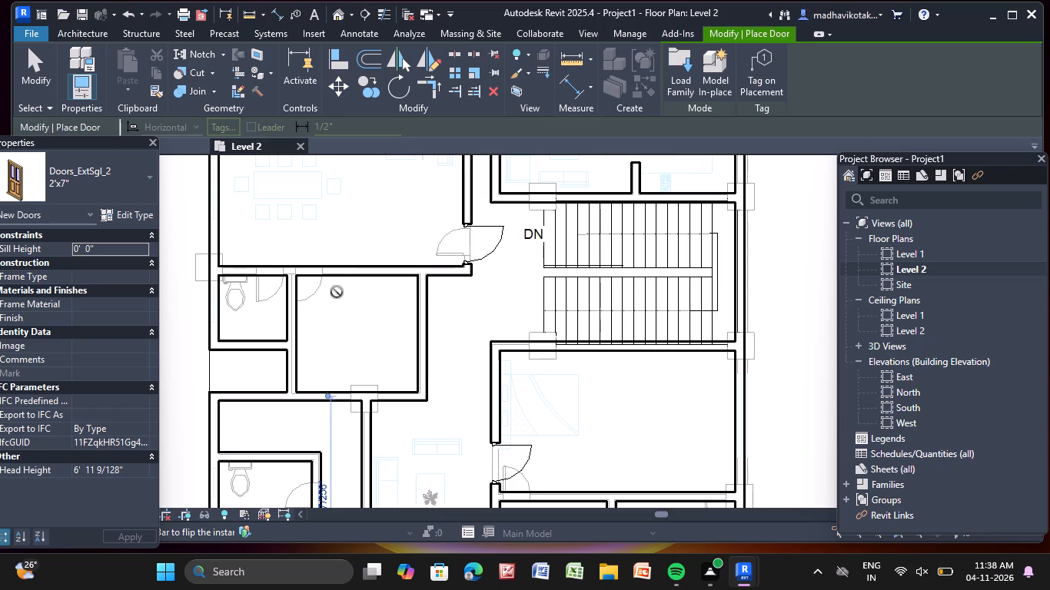
scroll(324, 277, down, 1)
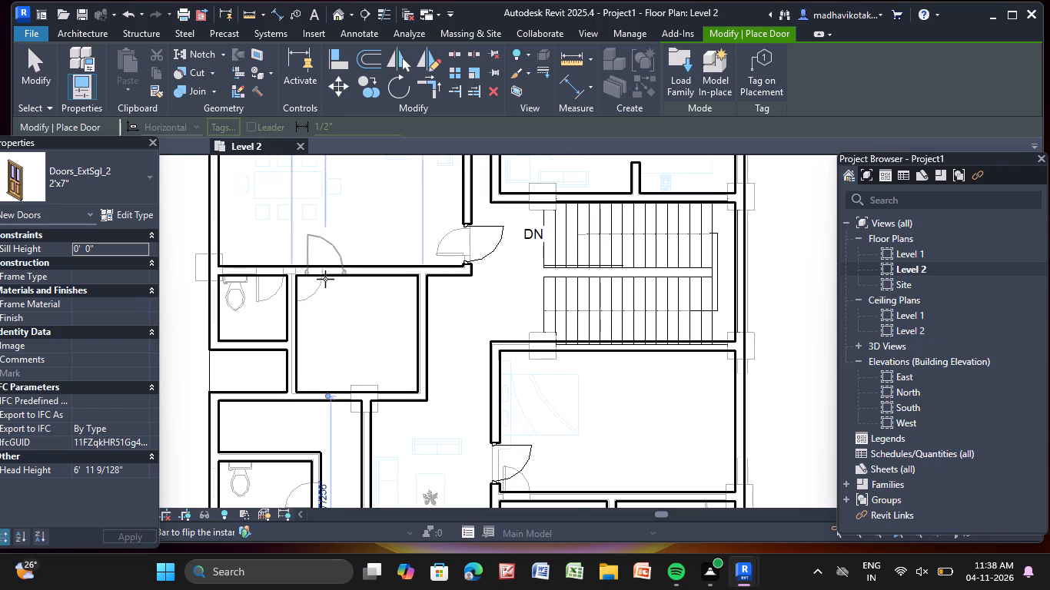
scroll(325, 279, down, 3)
middle_drag(361, 329, 444, 413)
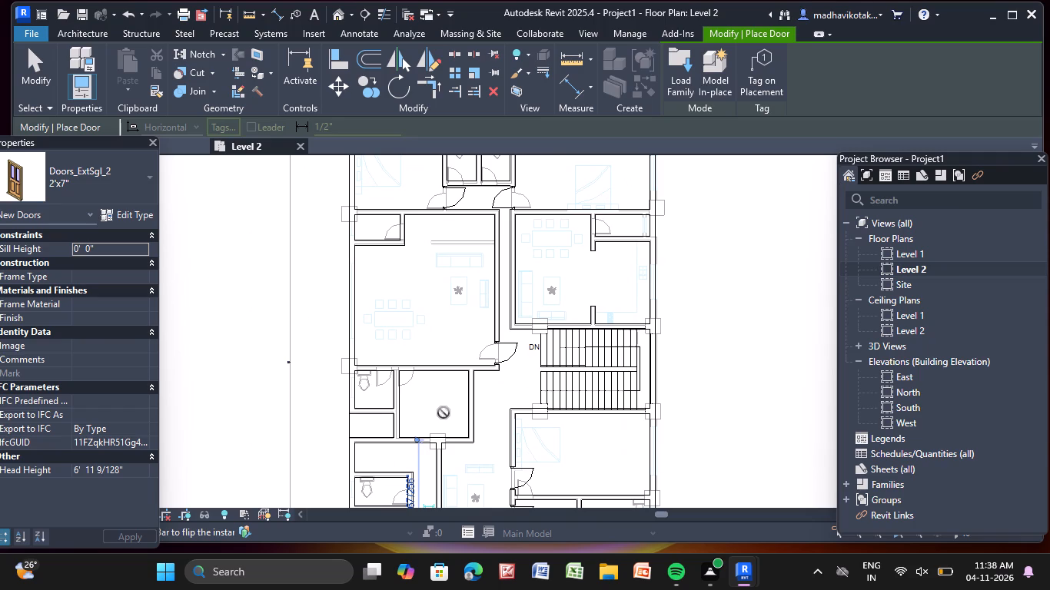
scroll(430, 344, down, 2)
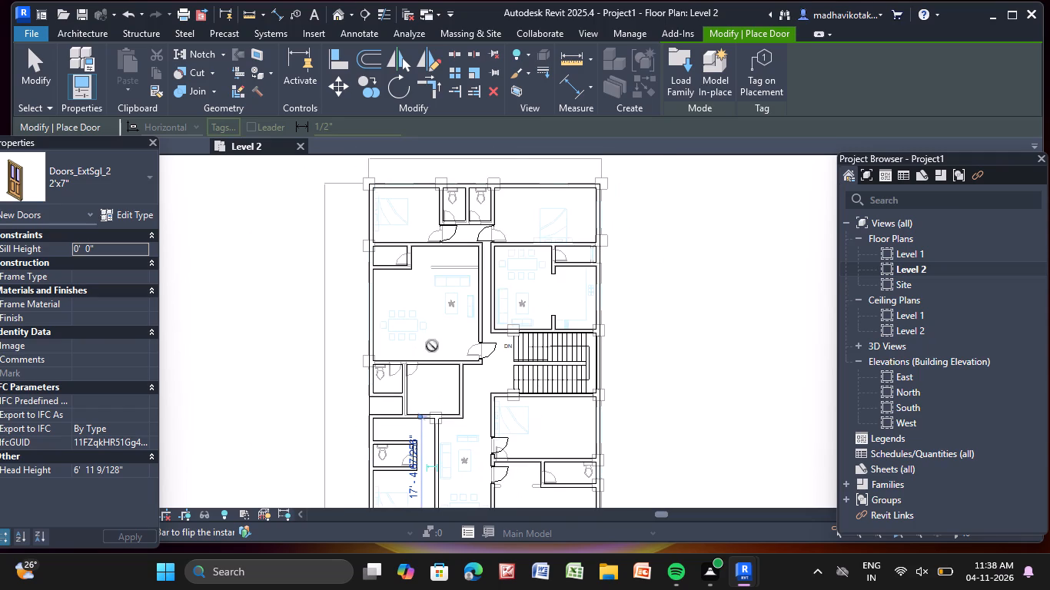
Place a 2'x7" door in the wall between the large living room and the room below, centred about 2'-6" from that room's toilet-side wall.
scroll(411, 366, up, 7)
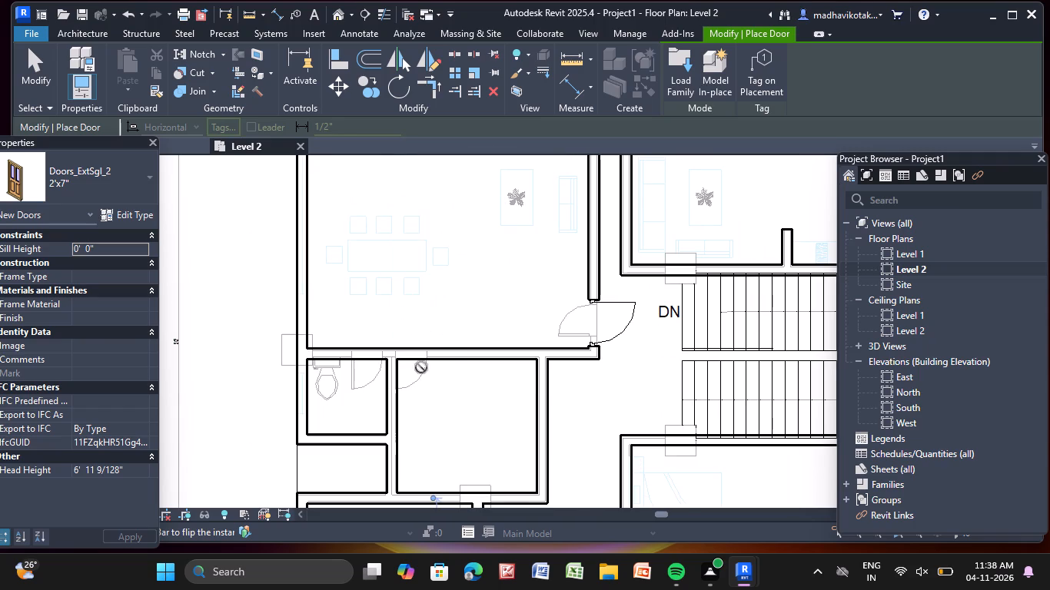
click(433, 360)
Load the Doors_IntDbl_3 double door family from the Doors category of the Autodesk family library.
scroll(437, 379, down, 3)
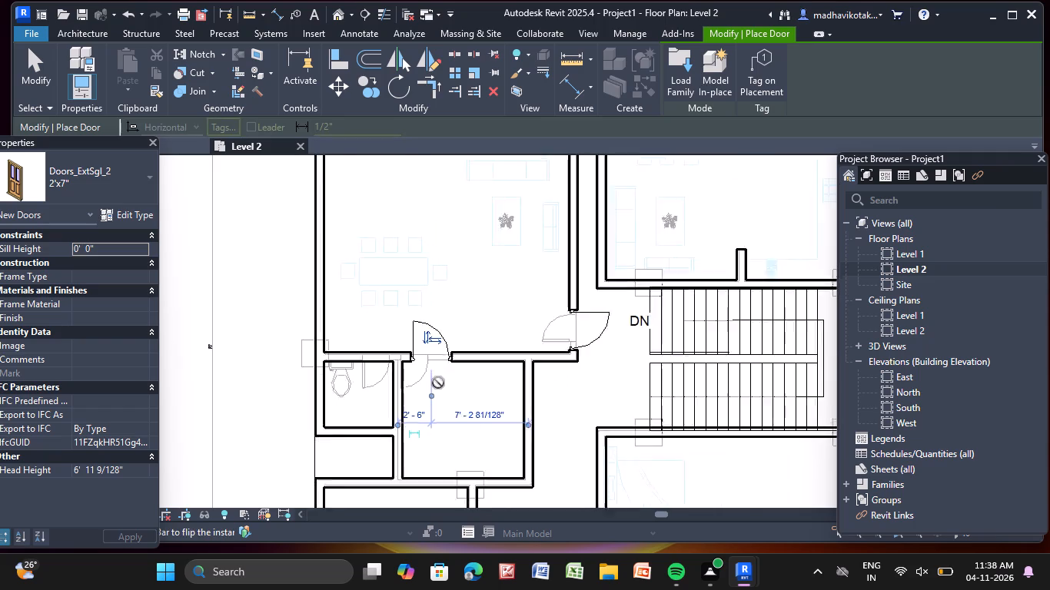
scroll(428, 365, down, 3)
middle_drag(444, 409, 421, 286)
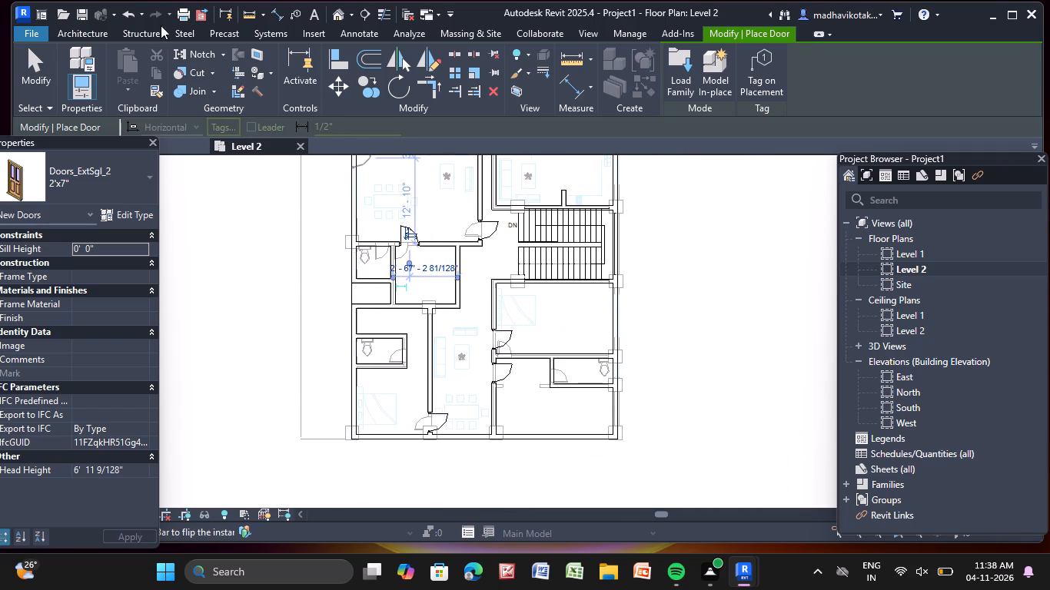
click(75, 34)
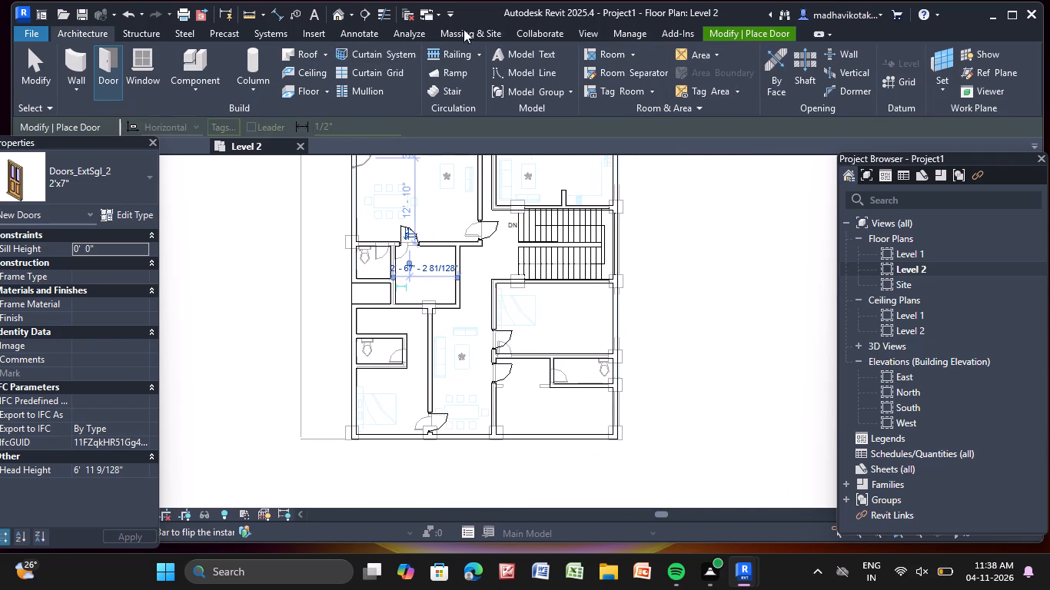
click(330, 31)
click(669, 61)
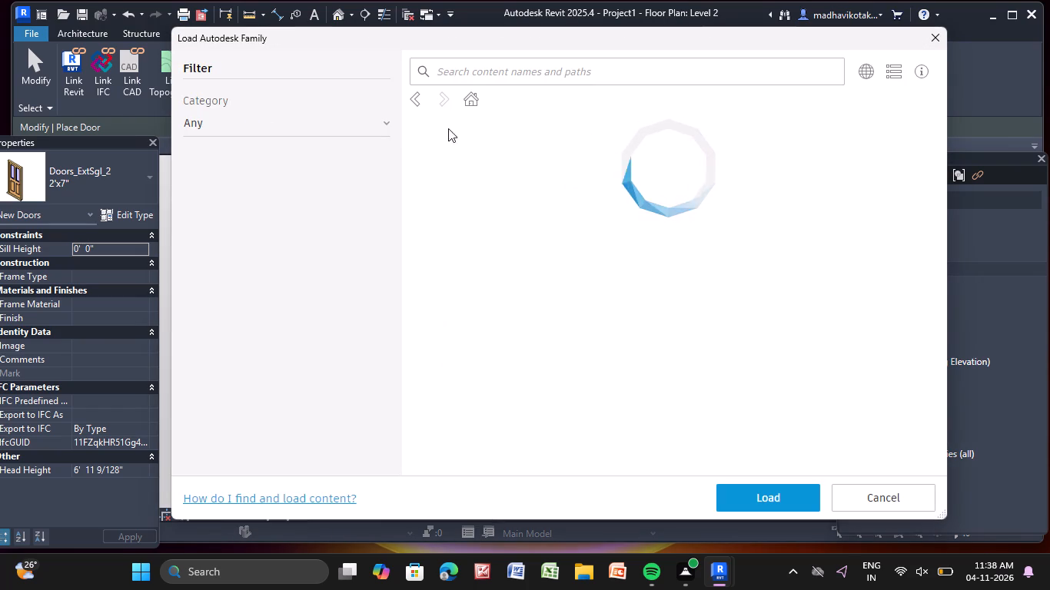
scroll(653, 333, down, 4)
scroll(817, 215, down, 3)
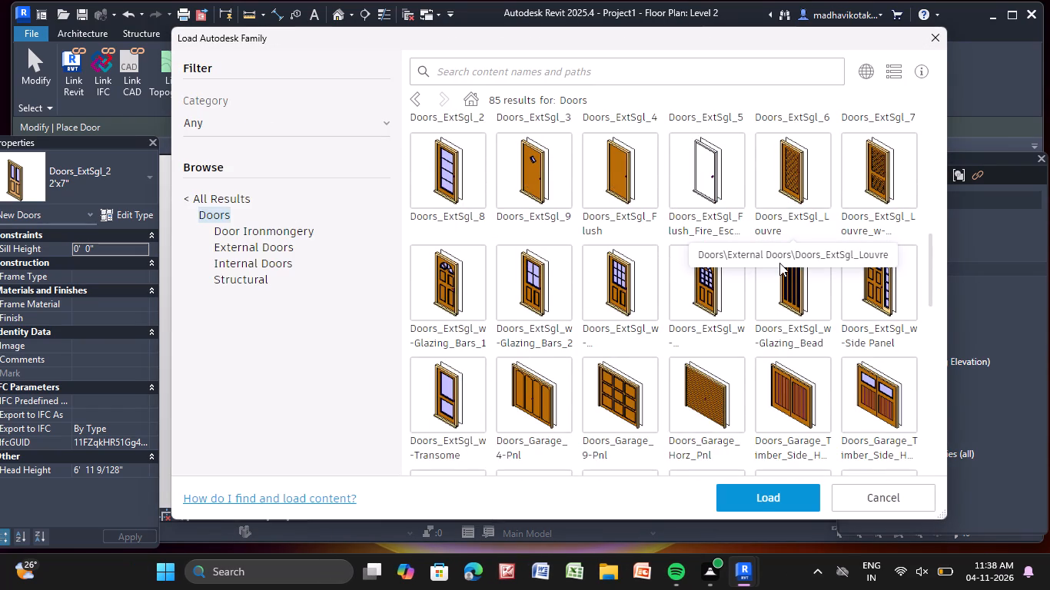
scroll(779, 263, down, 2)
scroll(720, 300, up, 3)
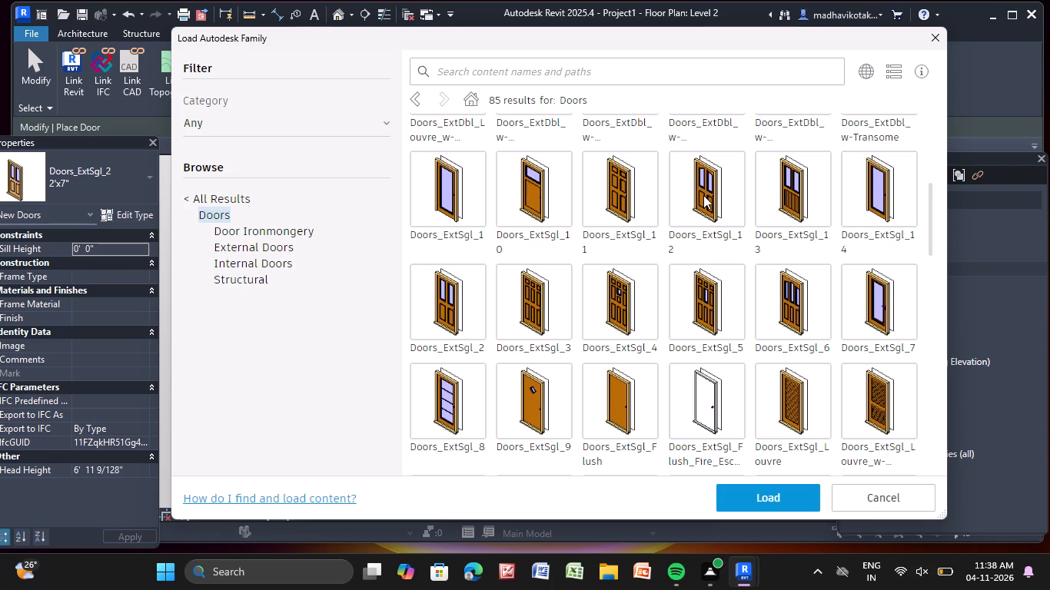
click(703, 195)
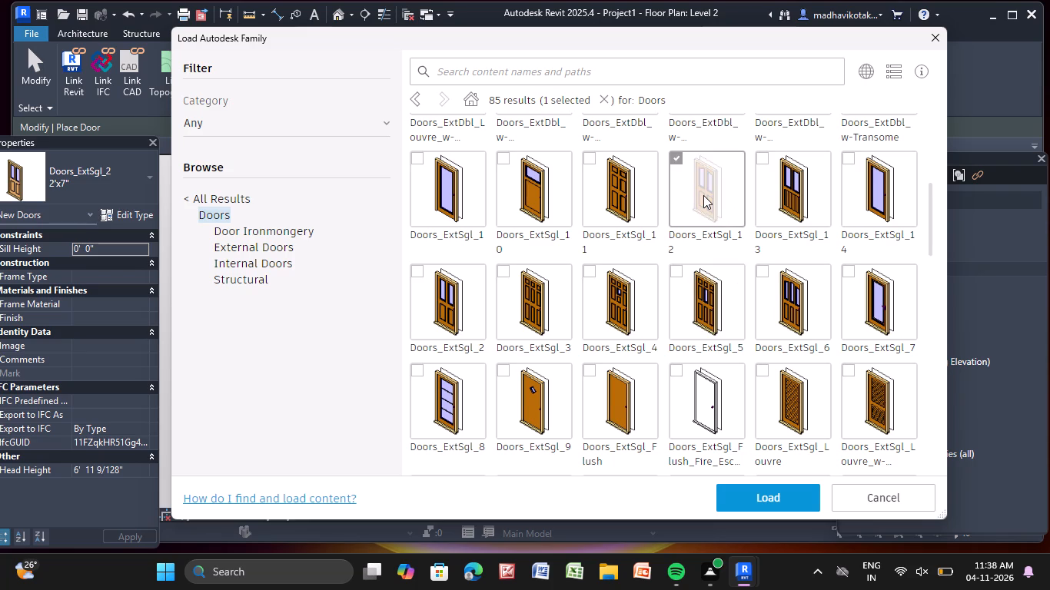
click(703, 195)
scroll(703, 195, down, 4)
scroll(706, 319, down, 4)
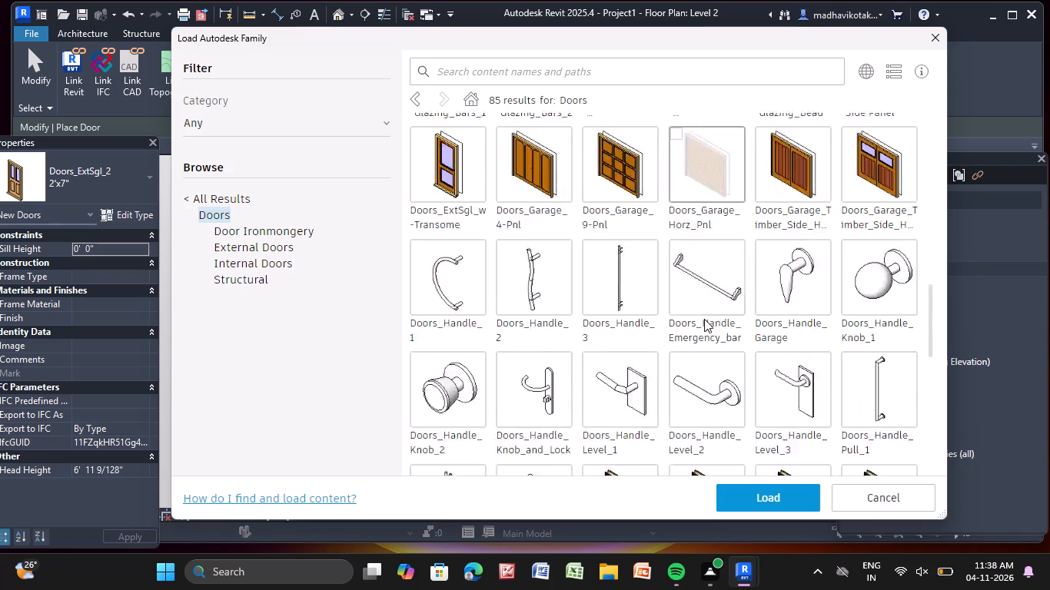
scroll(695, 290, down, 5)
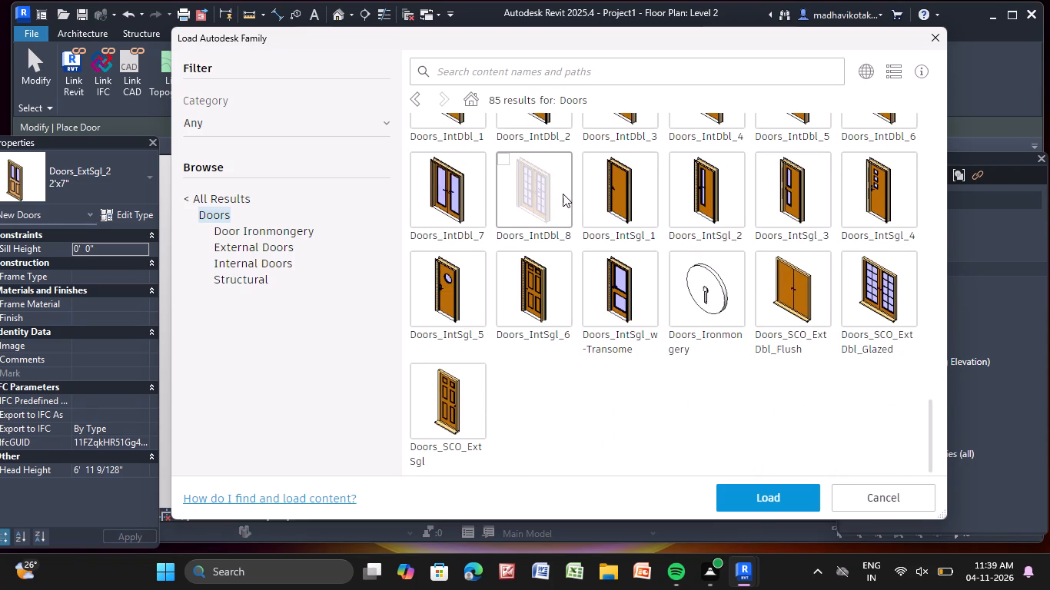
scroll(537, 189, up, 2)
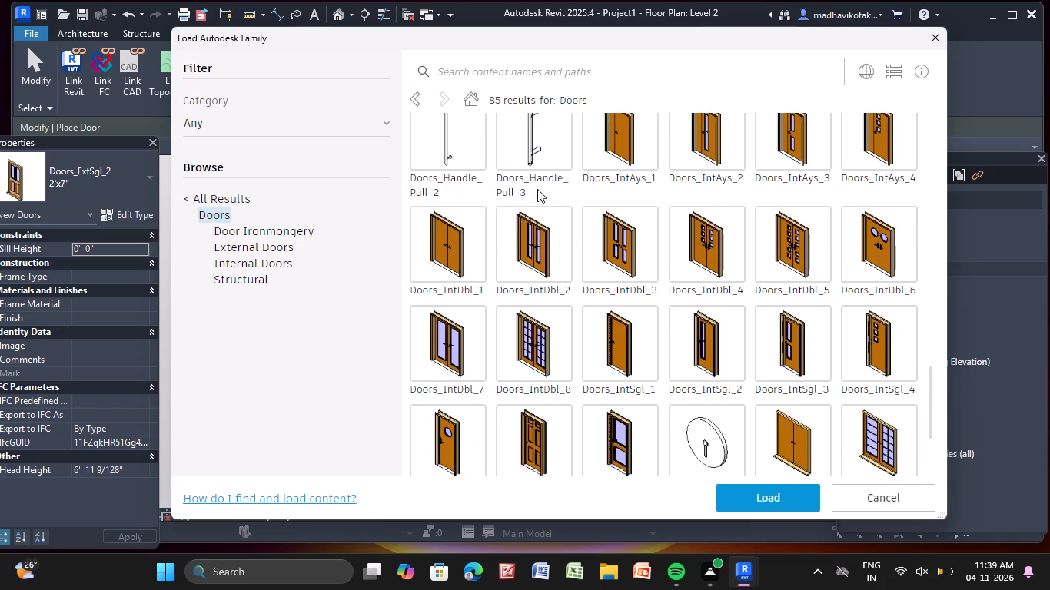
click(617, 255)
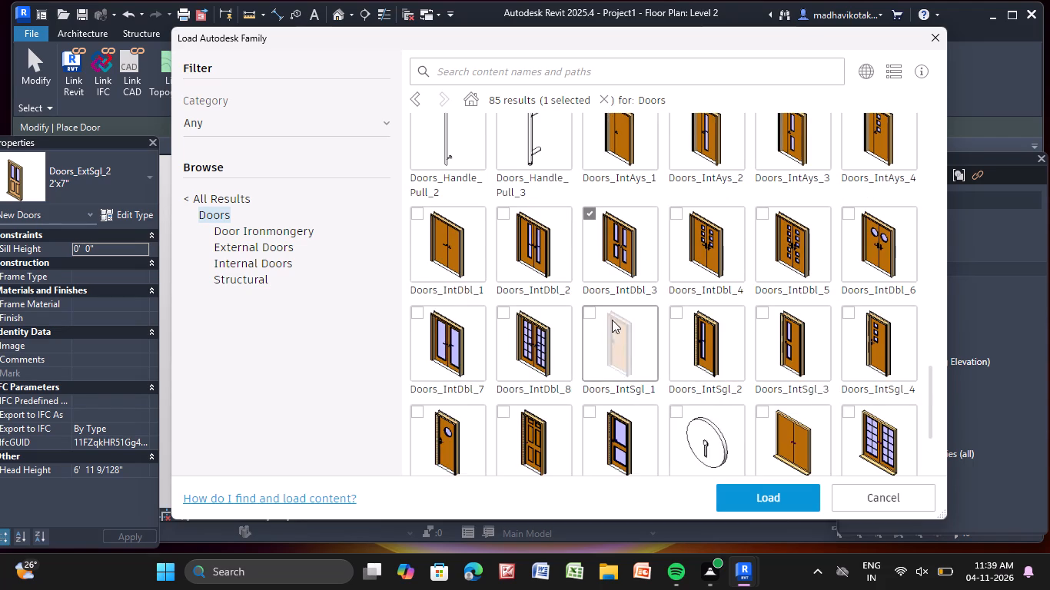
click(754, 487)
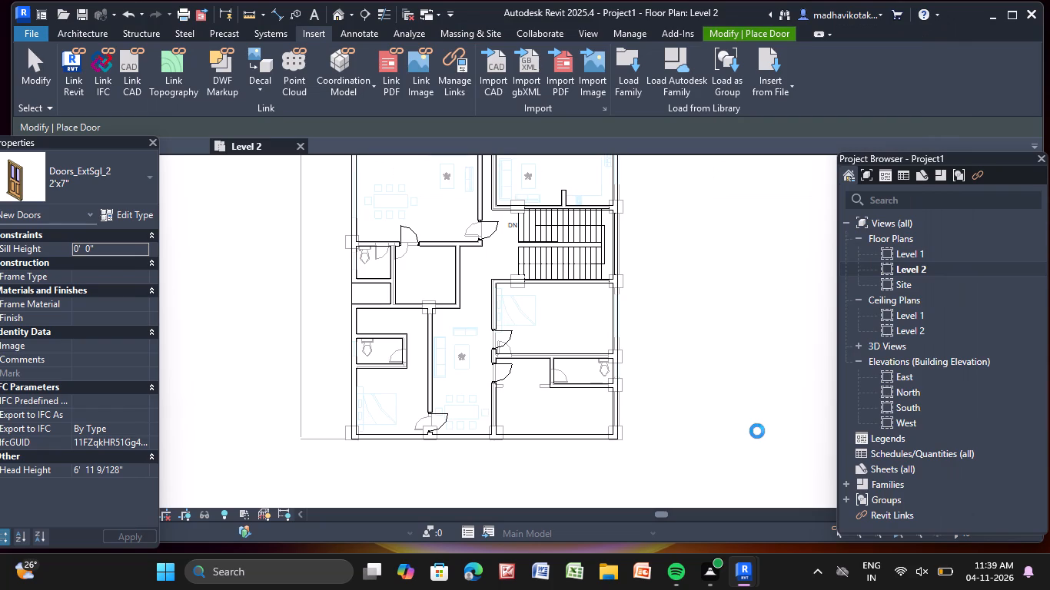
Place a 1810x2110mm Doors_IntDbl_3 door in the dining area's bottom exterior wall, centred about 4'-6" from the lower-left bedroom wall.
click(94, 32)
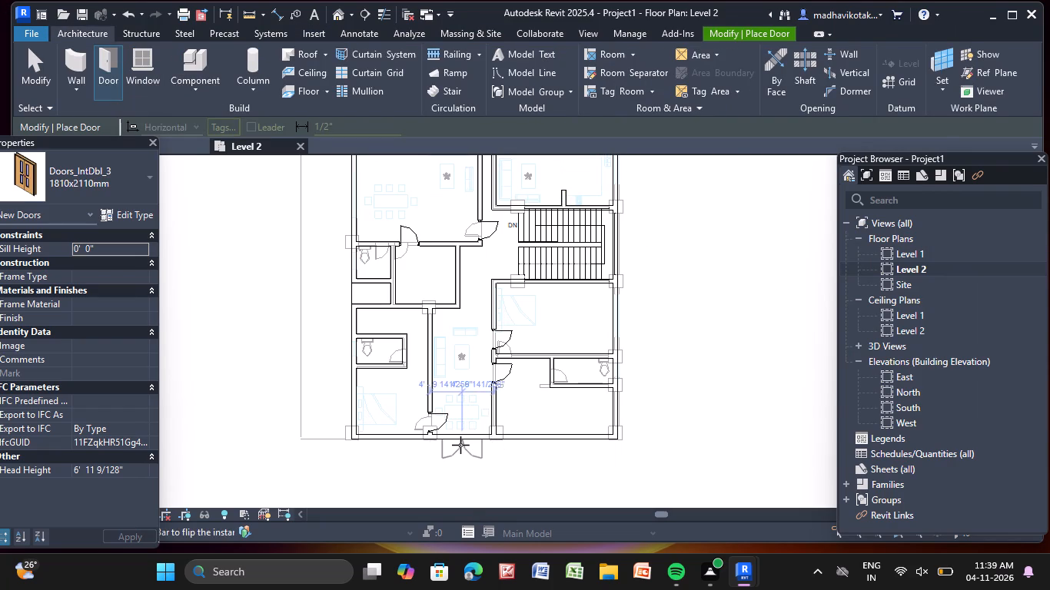
scroll(460, 445, up, 10)
click(463, 429)
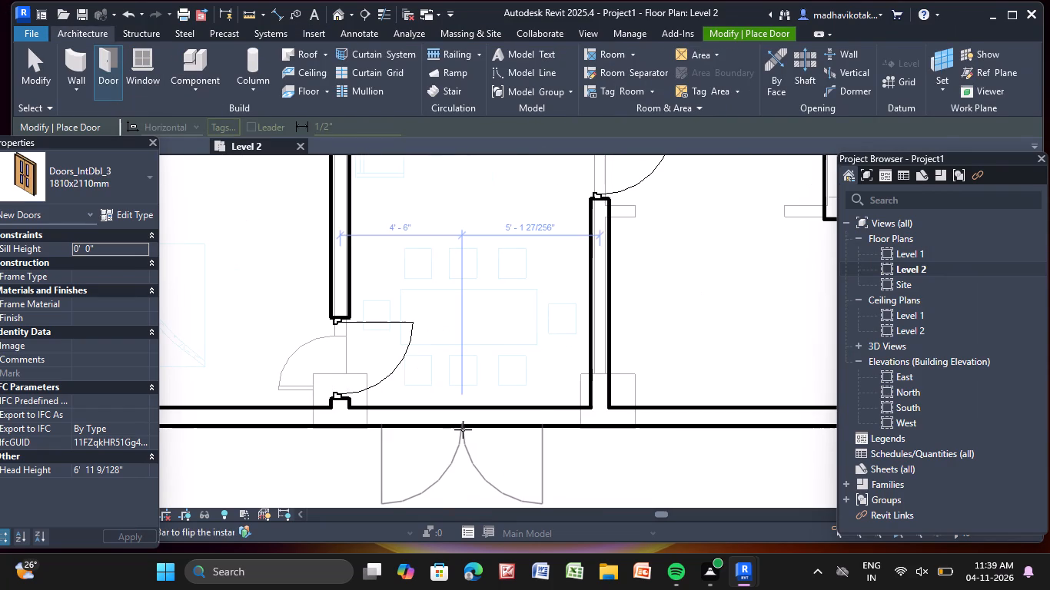
scroll(467, 353, down, 5)
middle_drag(467, 353, 415, 552)
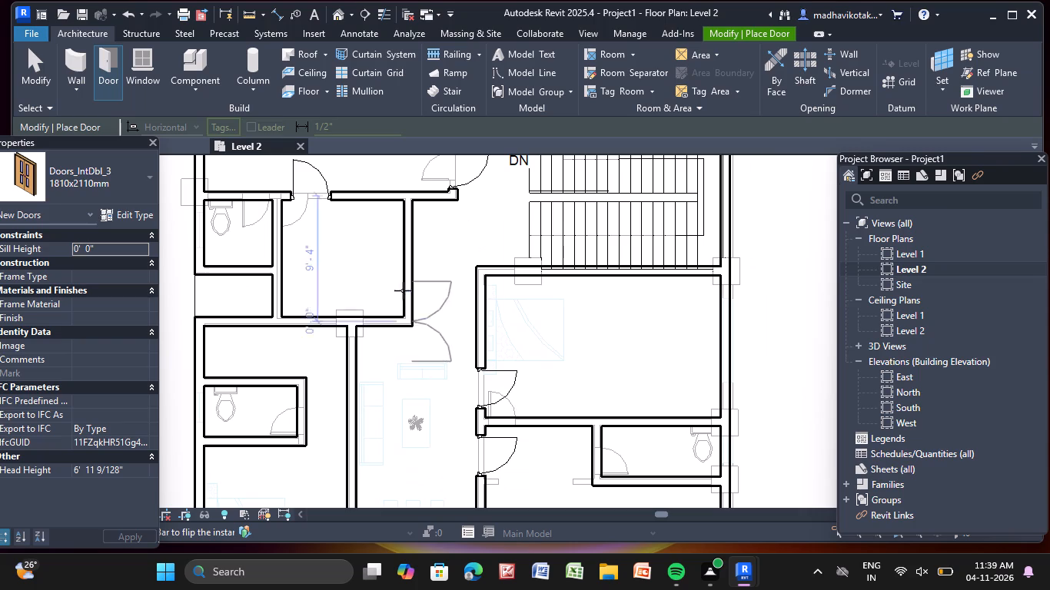
scroll(398, 275, down, 1)
middle_drag(404, 280, 540, 376)
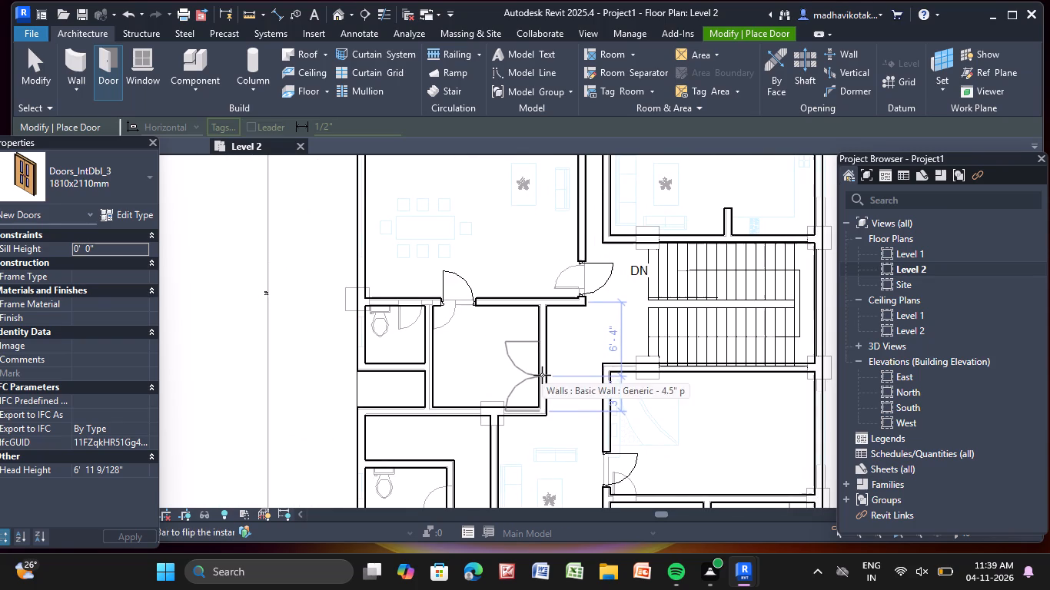
key(Escape)
key(Escape)
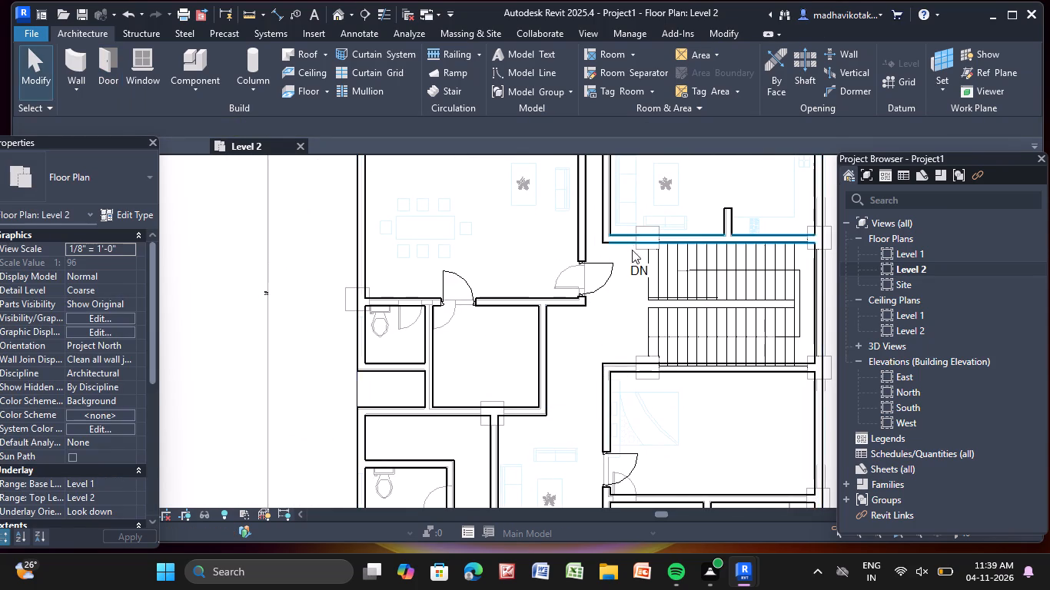
Flip the facing and hand of the large living room's door by the stair so it swings inward like the underlay door.
scroll(631, 263, up, 5)
click(586, 283)
scroll(562, 295, up, 4)
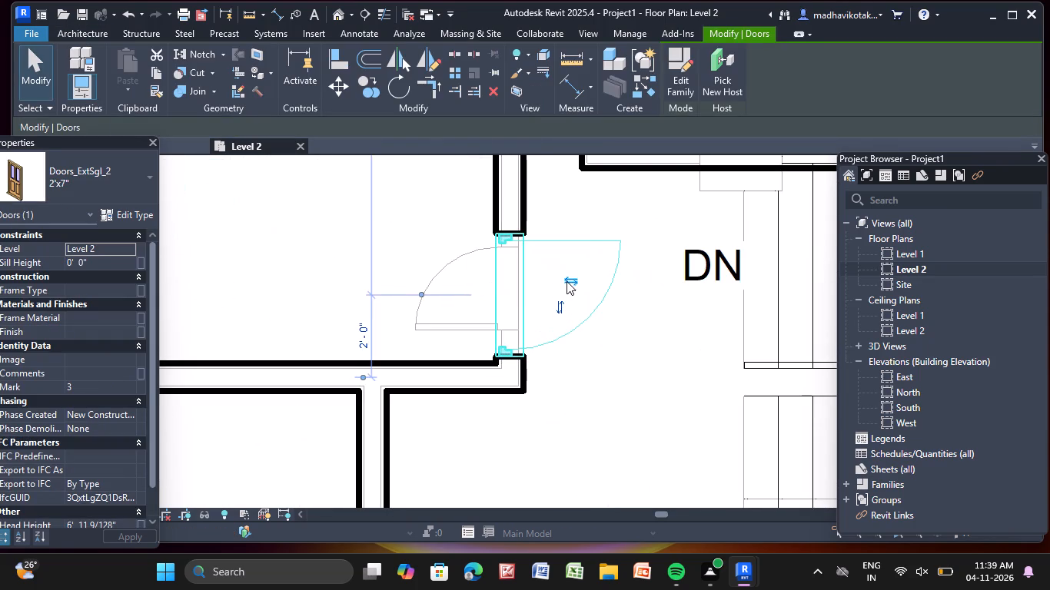
click(570, 277)
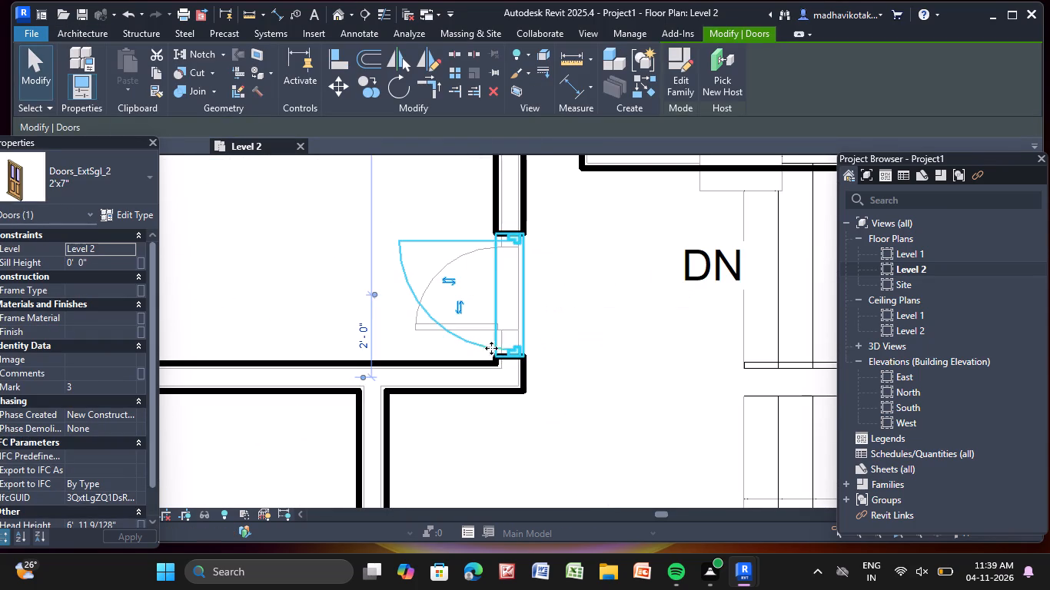
click(457, 312)
Flip the facing of the door in the living room's lower wall so it opens into the room below.
scroll(454, 350, down, 2)
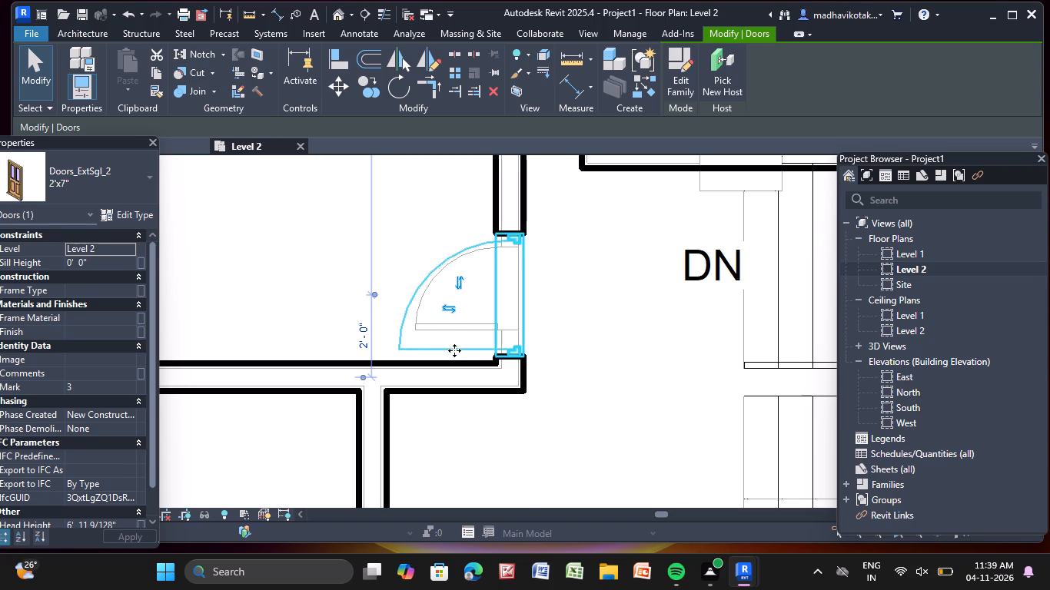
scroll(454, 350, down, 3)
middle_drag(456, 350, 753, 287)
click(547, 267)
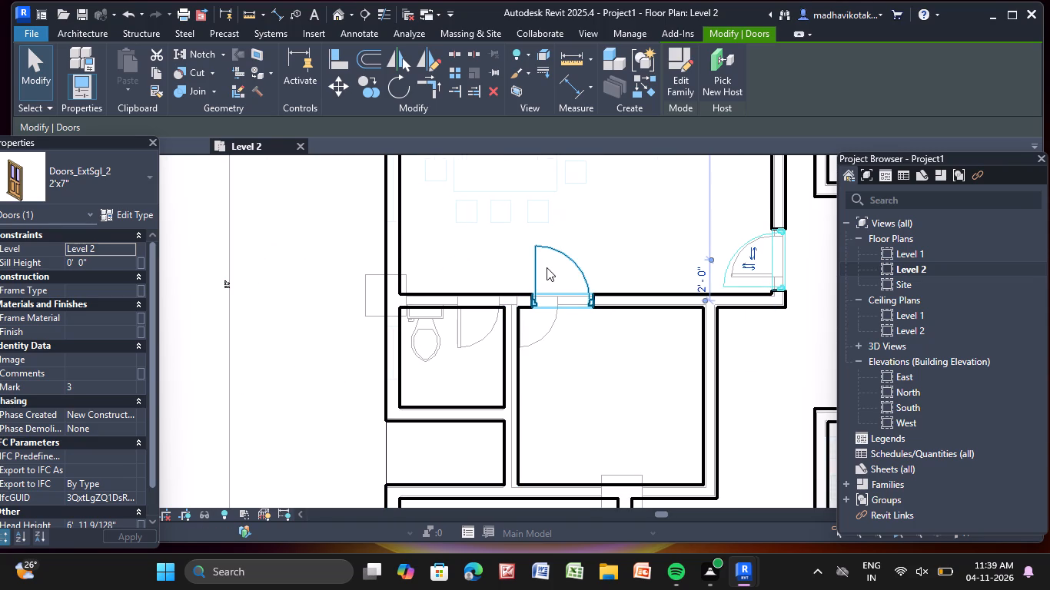
scroll(555, 300, up, 7)
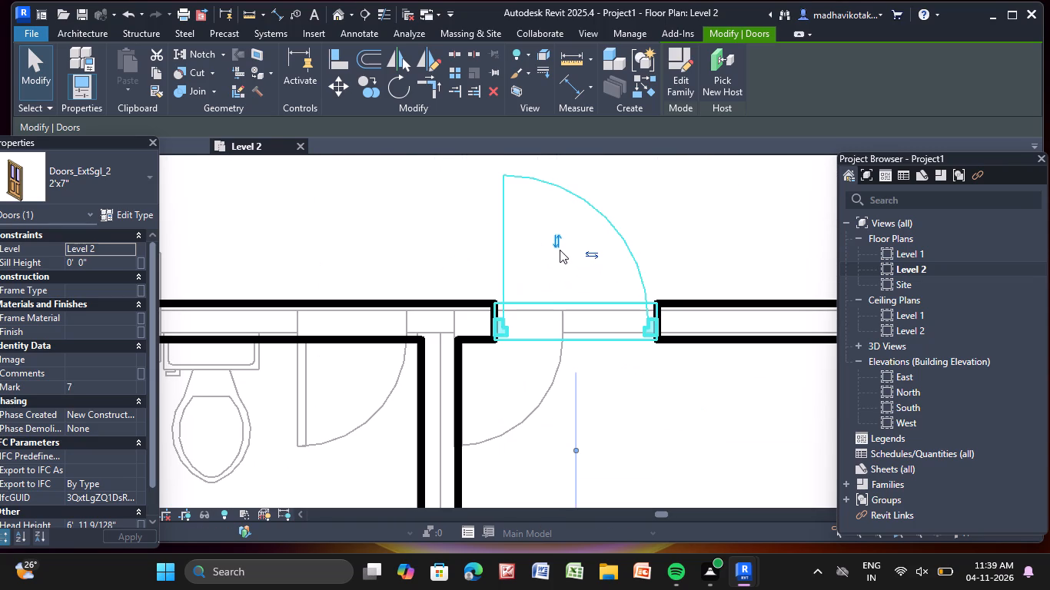
click(556, 247)
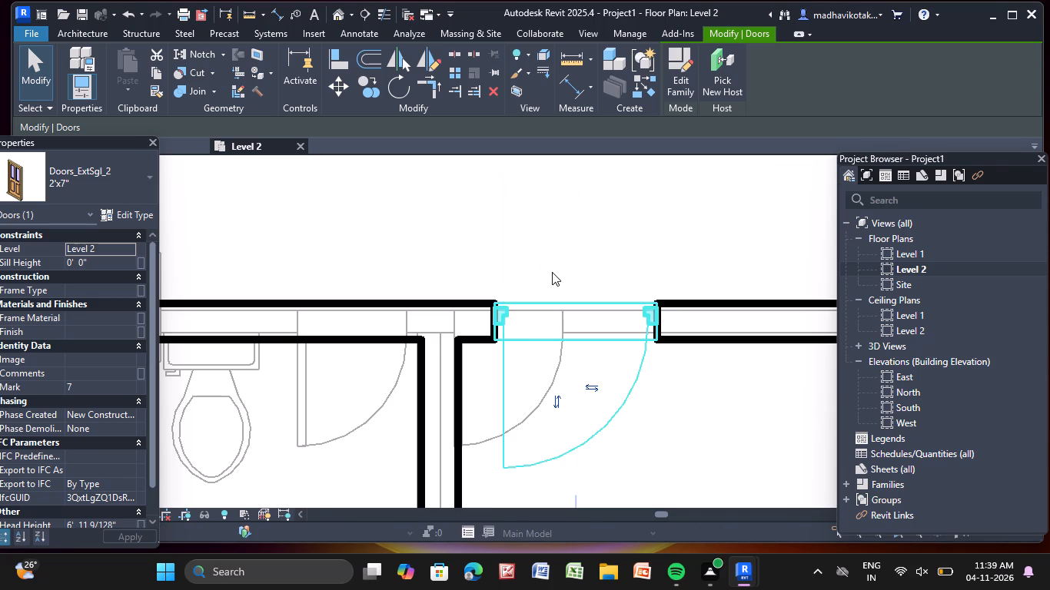
Flip the hand of the door to the bedroom below the stair so it hinges on the lower jamb.
scroll(569, 266, down, 14)
scroll(623, 380, down, 1)
middle_drag(623, 381, 607, 359)
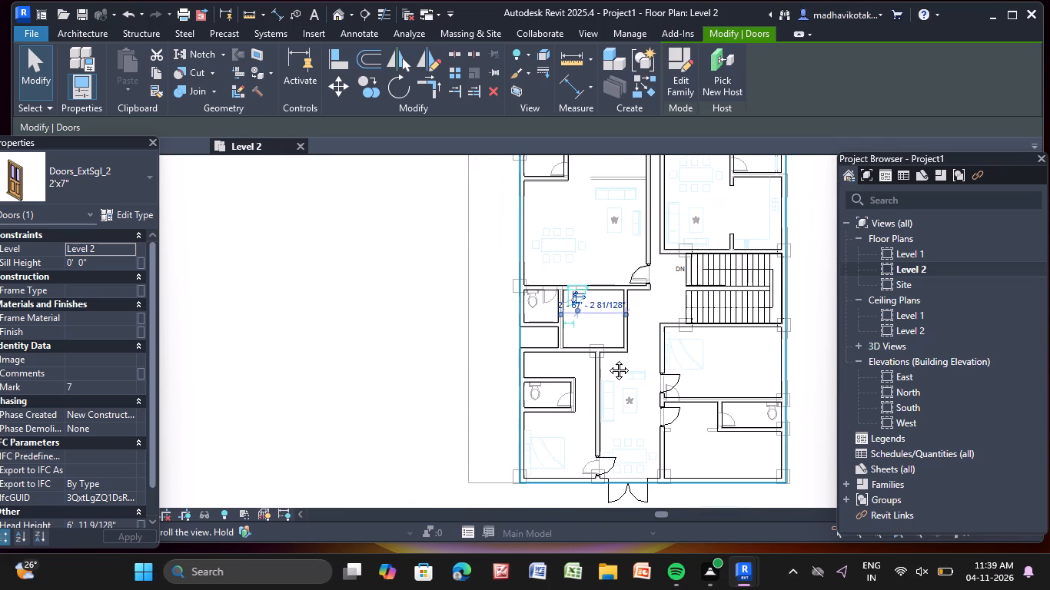
middle_drag(607, 359, 589, 232)
scroll(614, 272, up, 6)
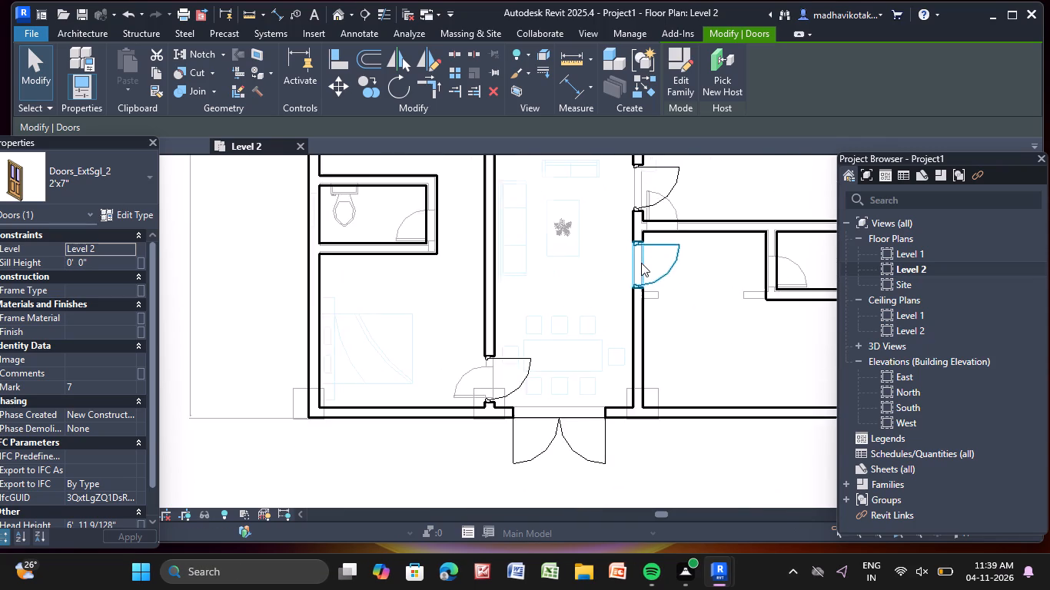
scroll(641, 263, up, 1)
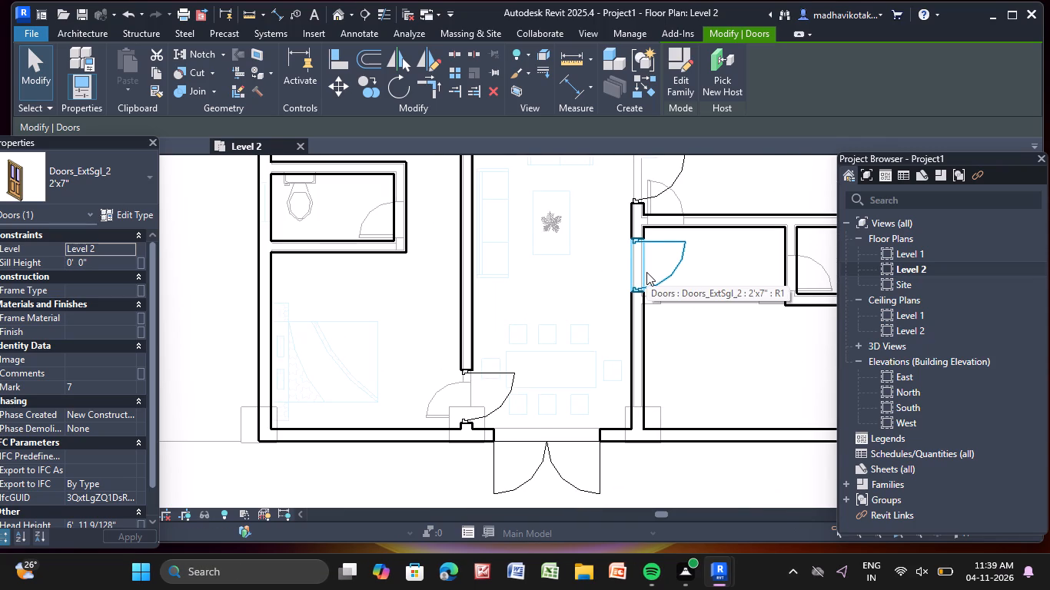
click(663, 195)
middle_drag(657, 207, 624, 304)
scroll(626, 277, up, 2)
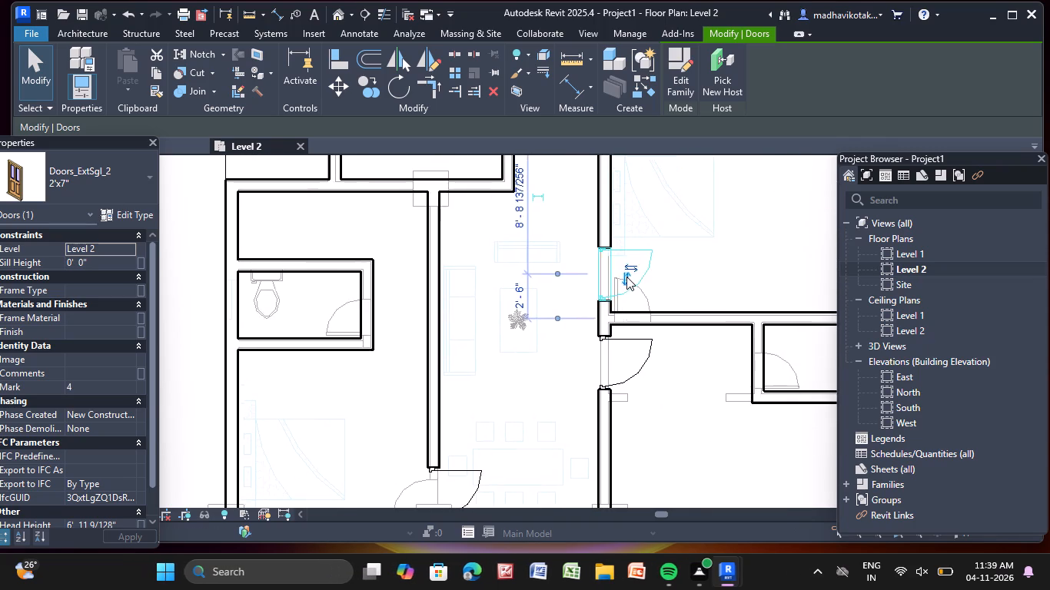
scroll(626, 277, up, 6)
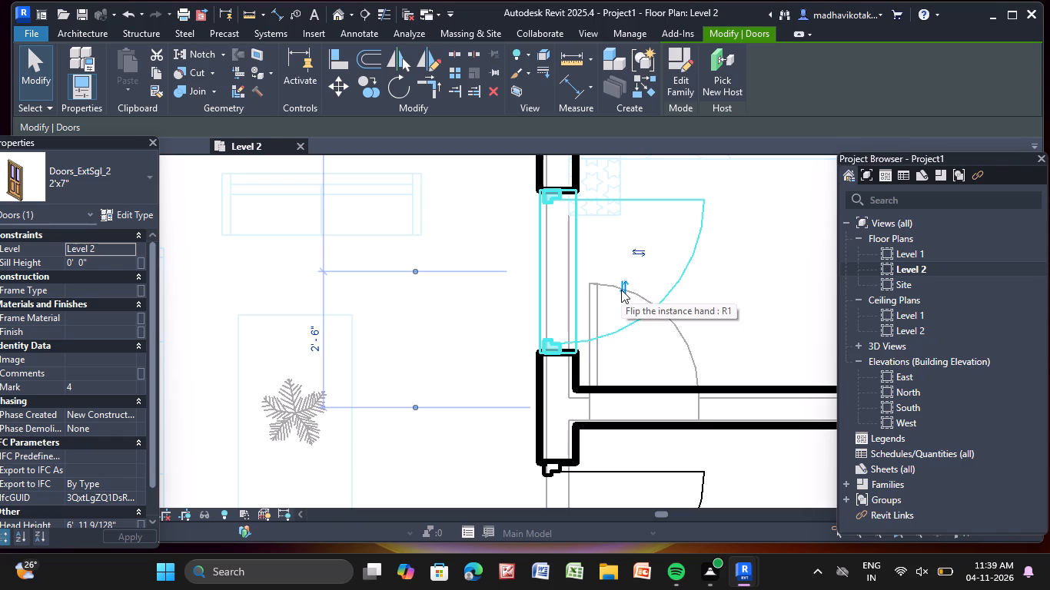
click(621, 290)
Flip the facing and hand of the lower-left bedroom door so it swings into the bedroom, matching the underlay.
scroll(621, 290, down, 7)
middle_drag(525, 437, 529, 333)
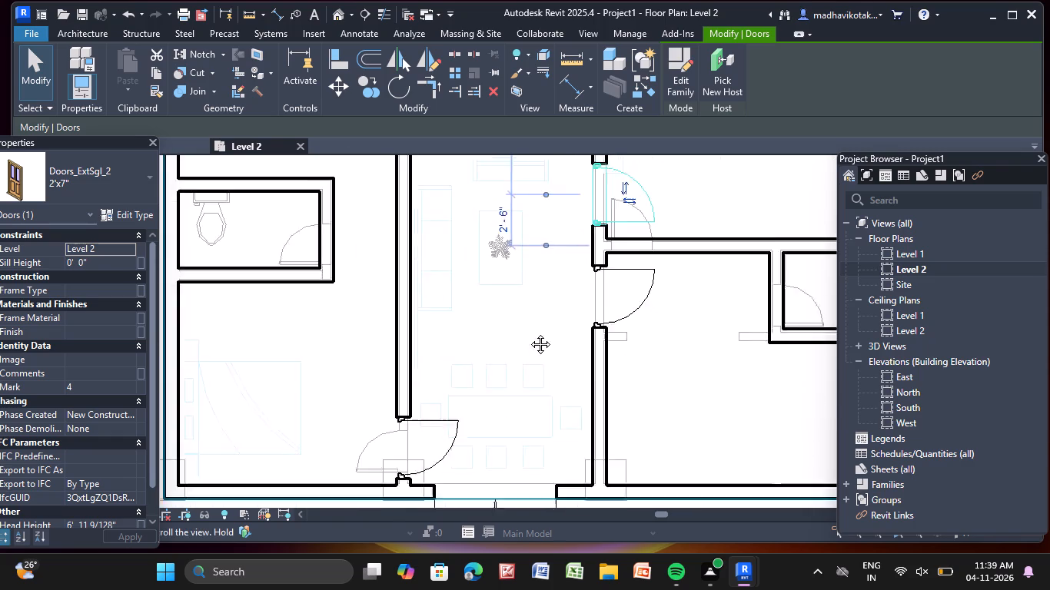
middle_drag(529, 333, 547, 210)
click(473, 303)
scroll(444, 316, up, 3)
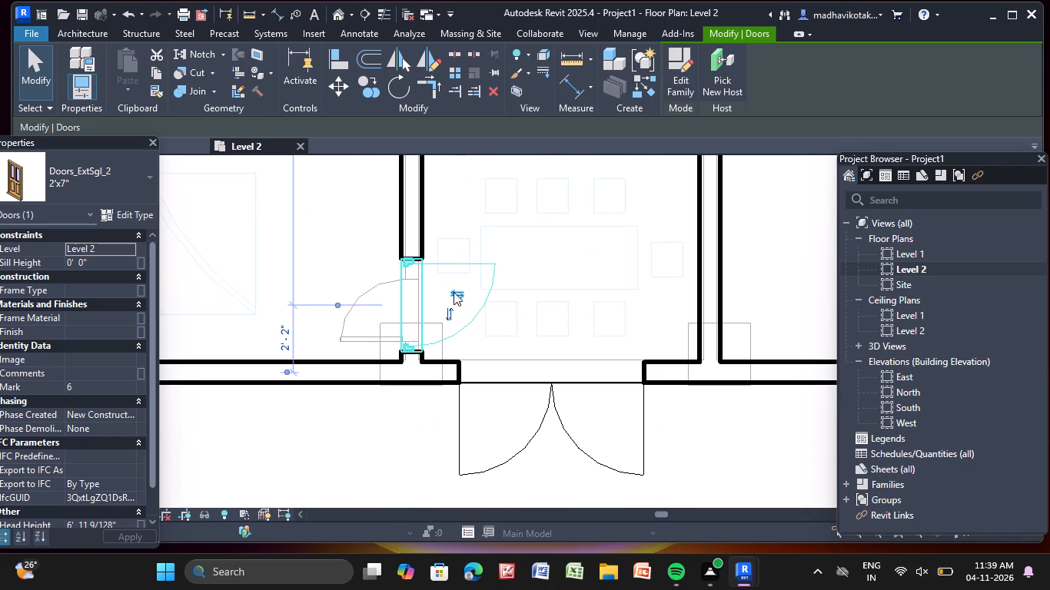
click(455, 290)
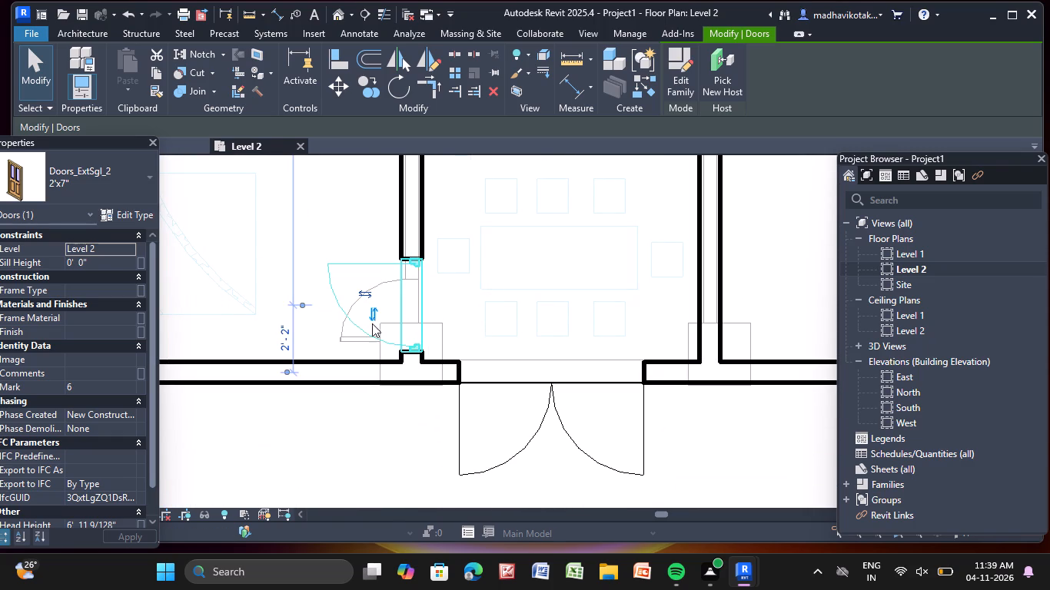
click(370, 317)
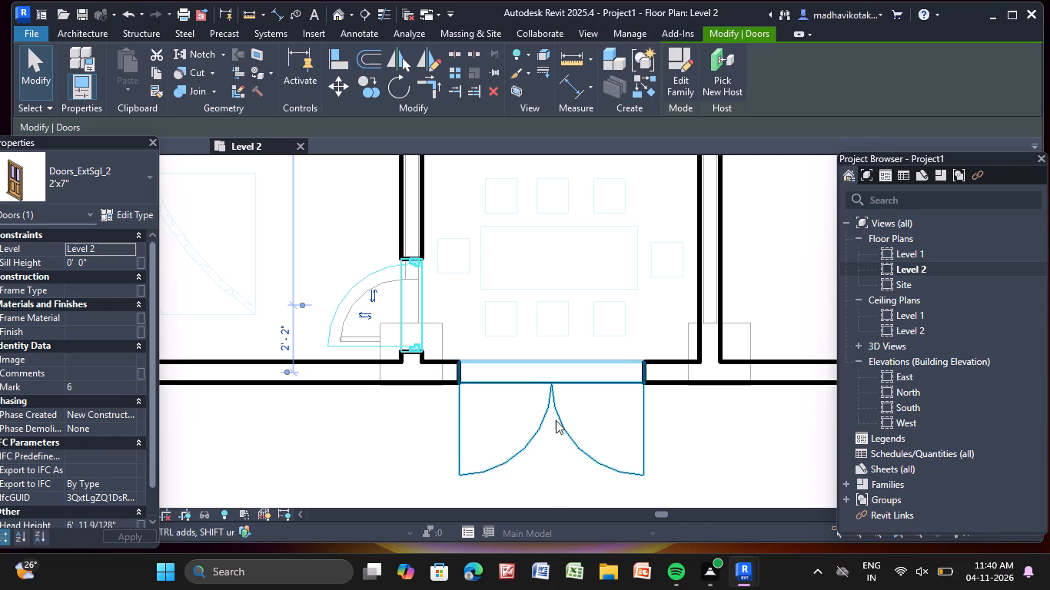
Flip the facing of the double door in the bottom exterior wall so it opens into the dining area.
click(556, 420)
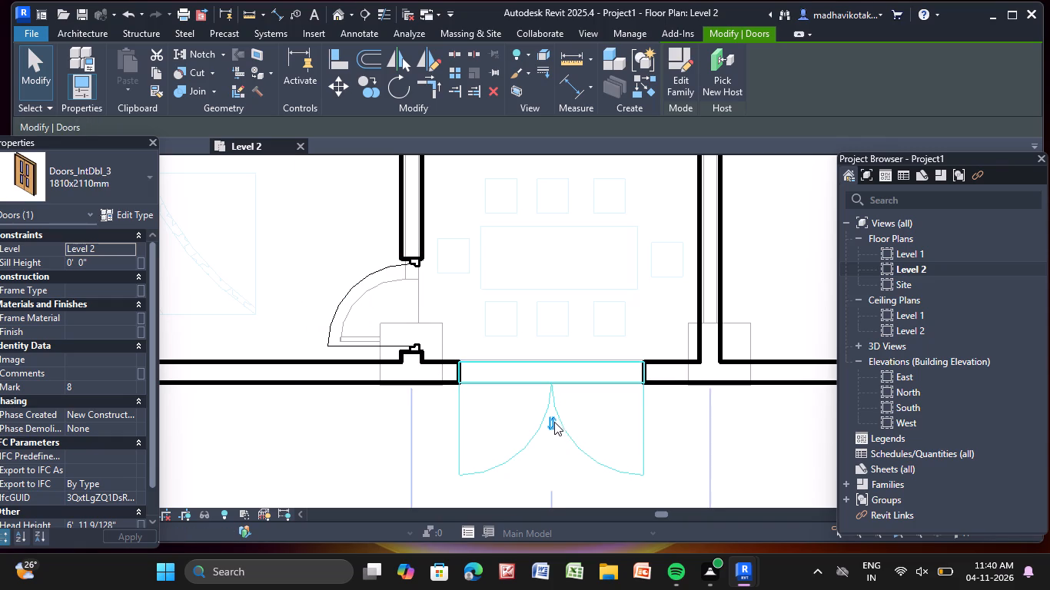
click(553, 423)
scroll(567, 326, down, 5)
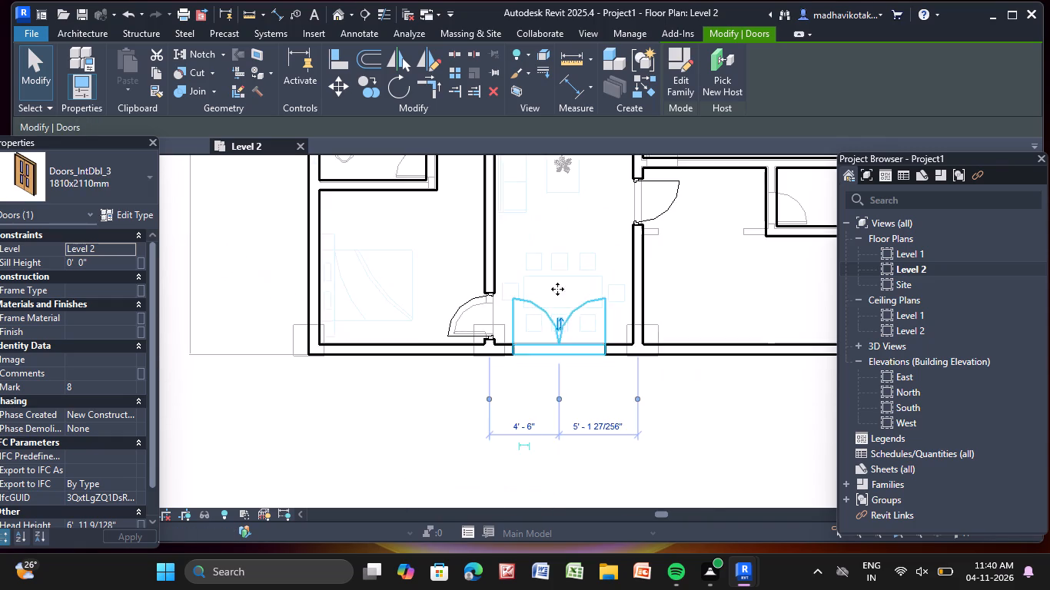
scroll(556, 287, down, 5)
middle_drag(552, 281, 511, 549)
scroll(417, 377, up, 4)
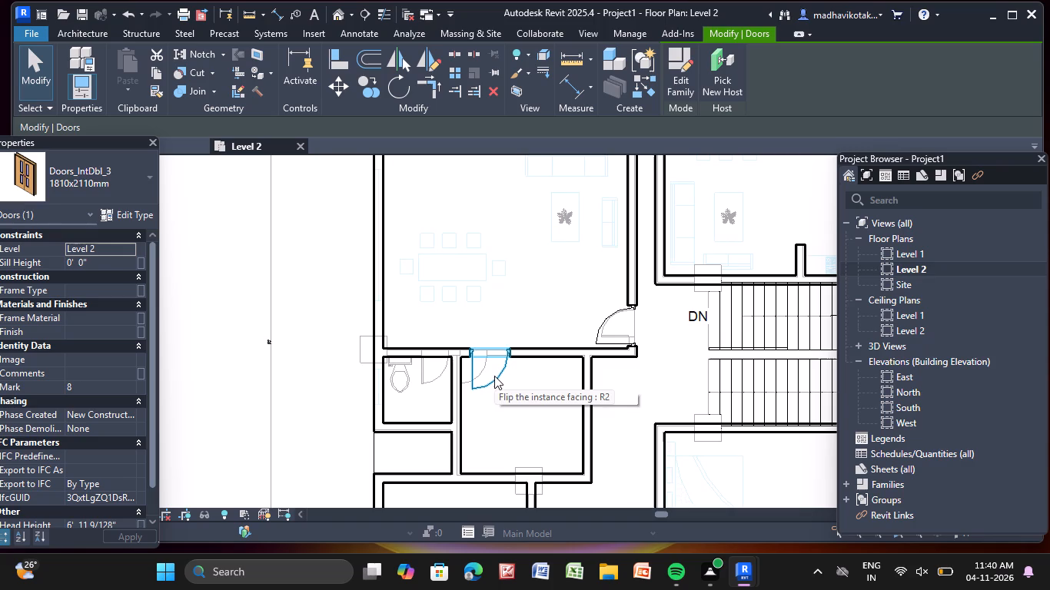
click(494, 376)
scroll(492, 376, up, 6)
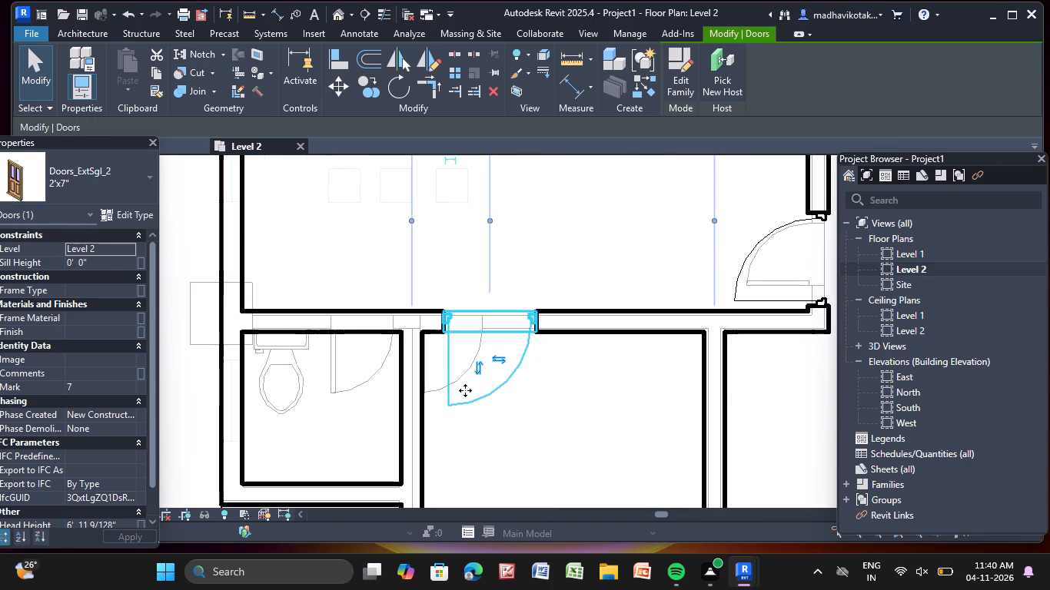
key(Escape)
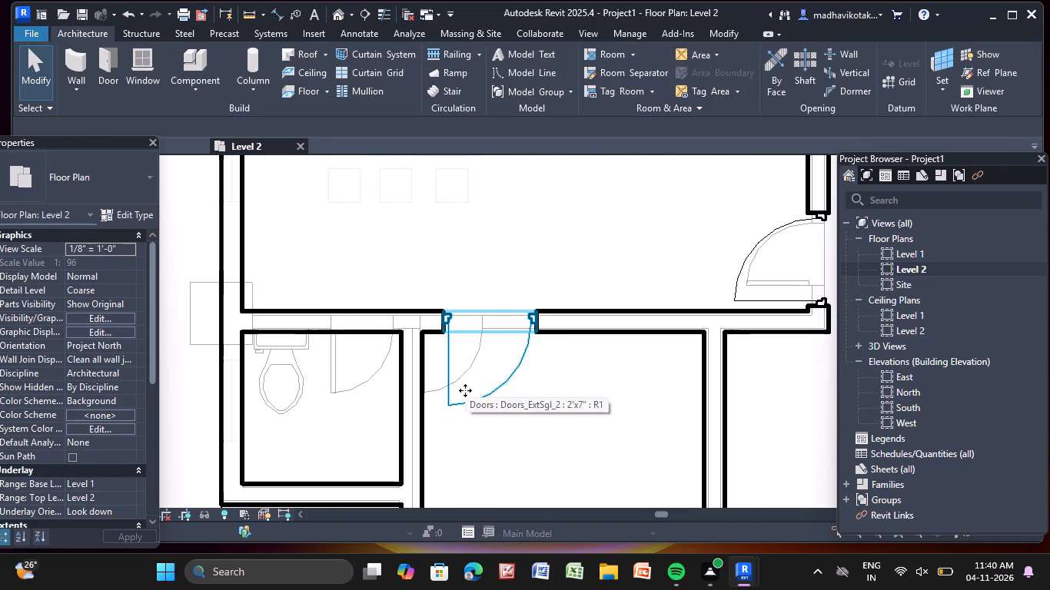
Flip the facing and hand of the upper-left bedroom door so it swings into the bedroom and hinges on the lower jamb.
scroll(529, 270, down, 12)
middle_drag(575, 291, 514, 490)
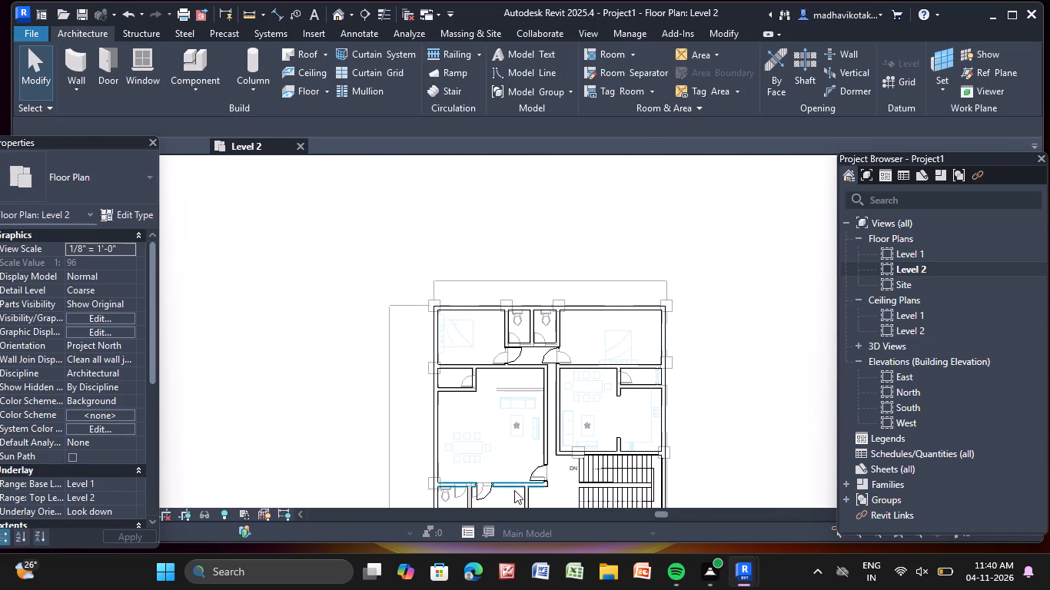
scroll(519, 403, up, 8)
click(528, 350)
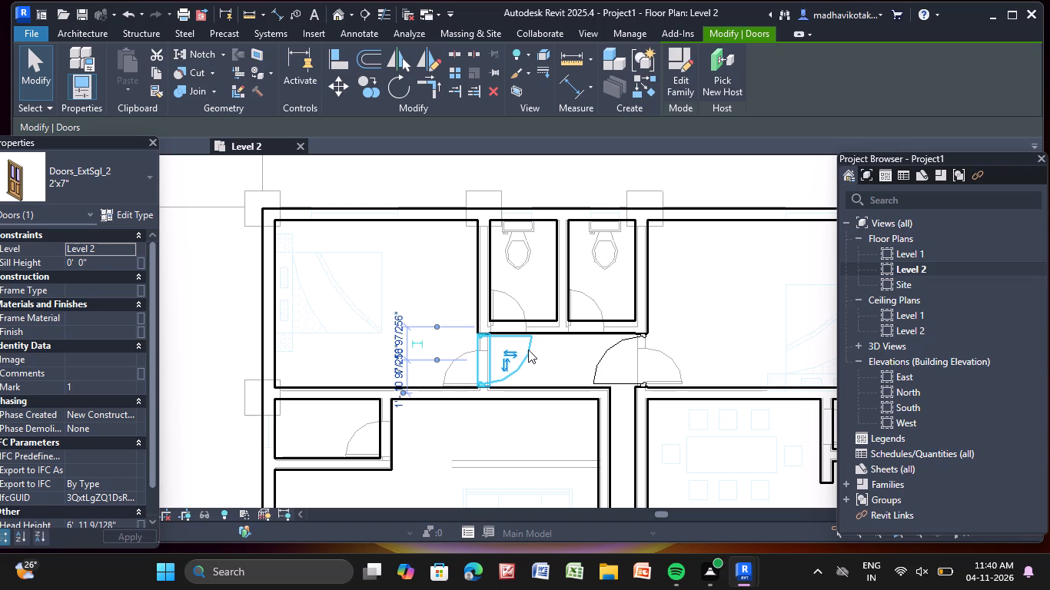
scroll(501, 355, up, 5)
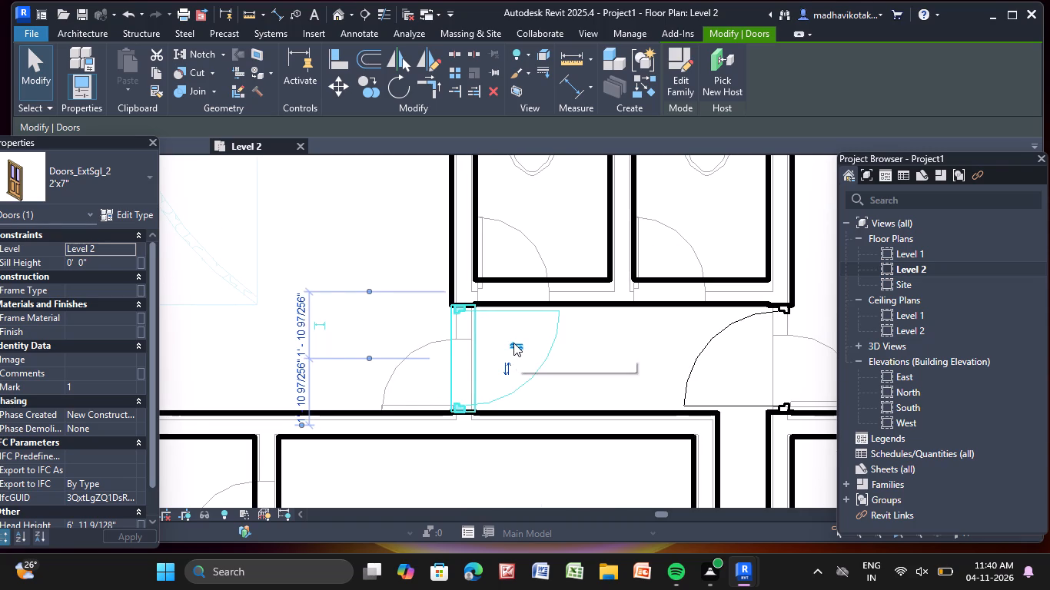
click(513, 343)
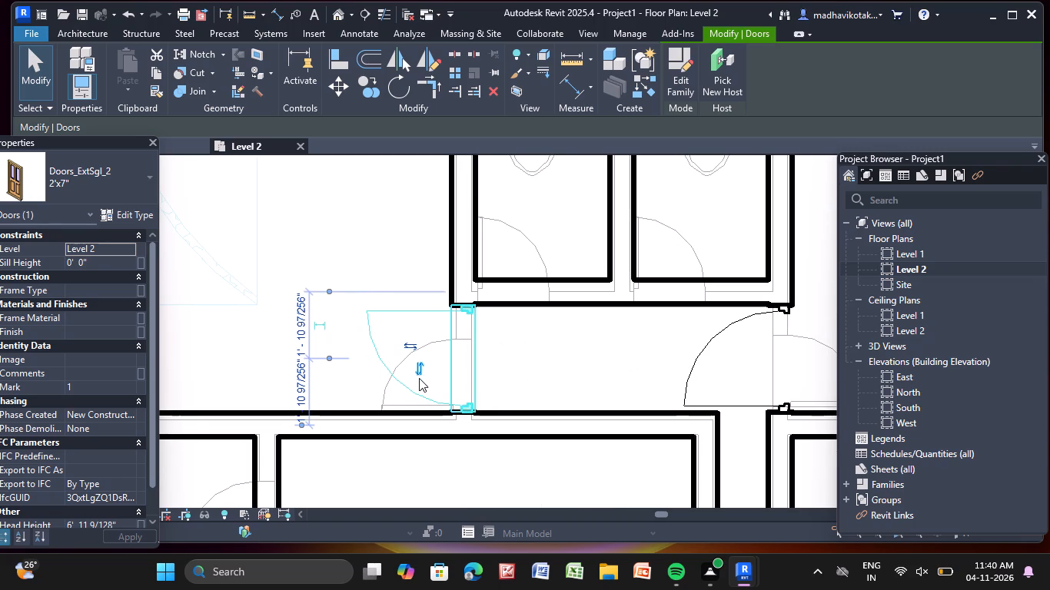
click(417, 372)
Flip the facing of the upper-right bedroom door so it swings into the bedroom, matching the underlay.
scroll(521, 349, down, 5)
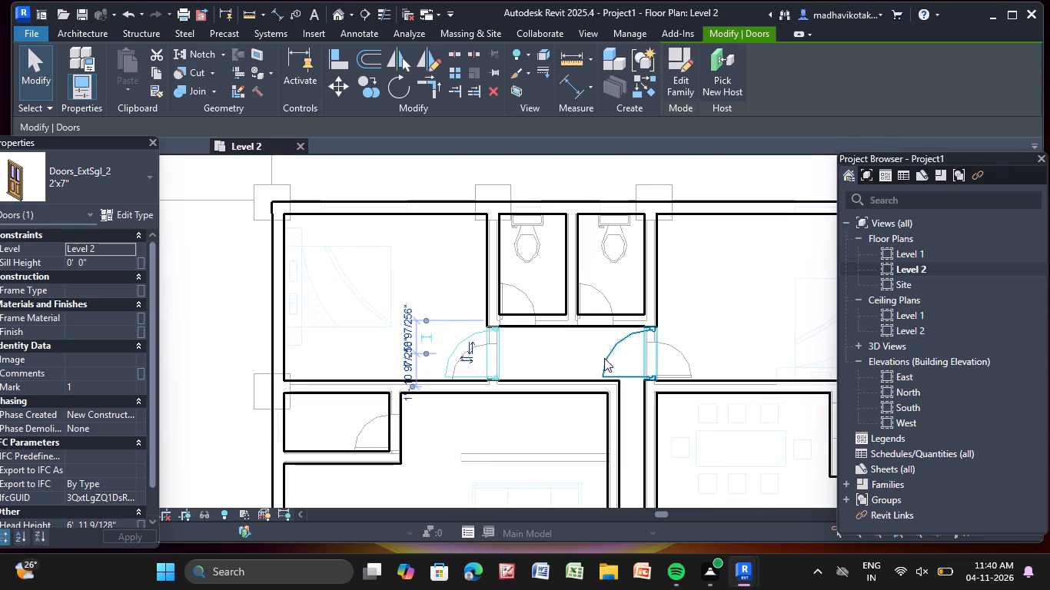
click(606, 358)
scroll(606, 359, up, 5)
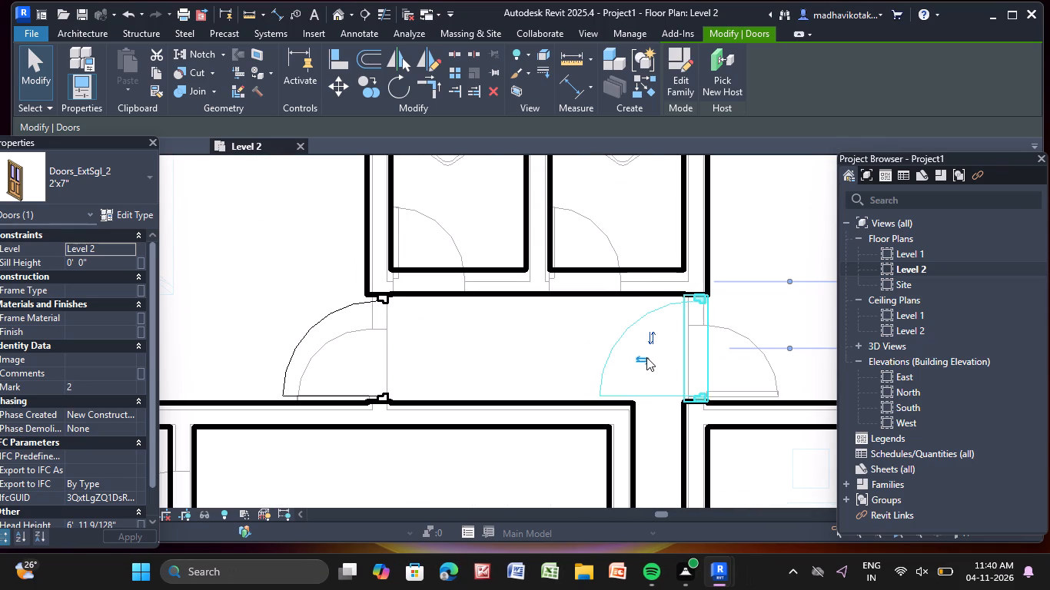
click(642, 361)
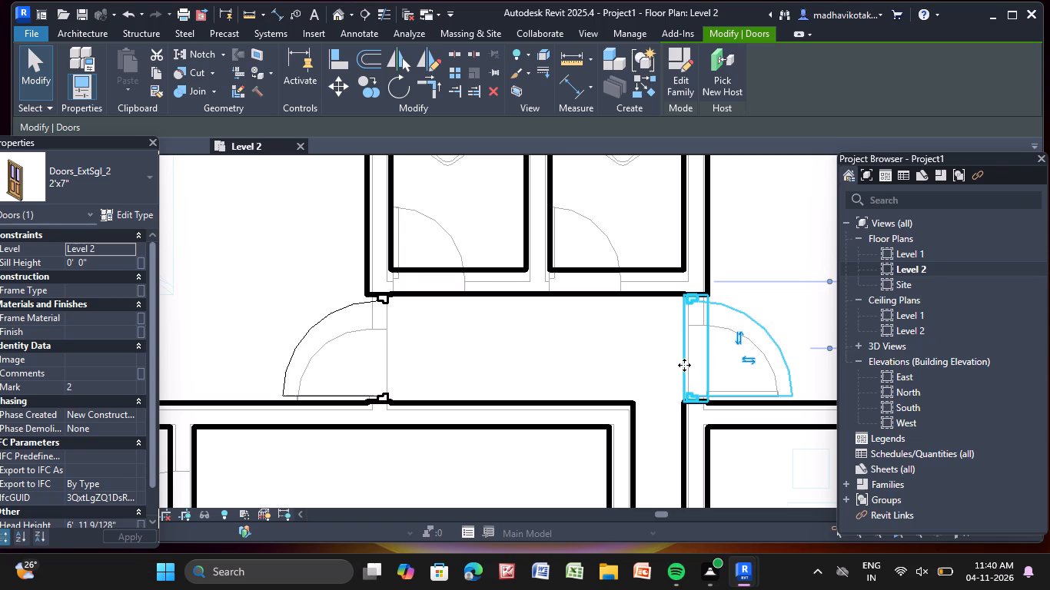
key(Escape)
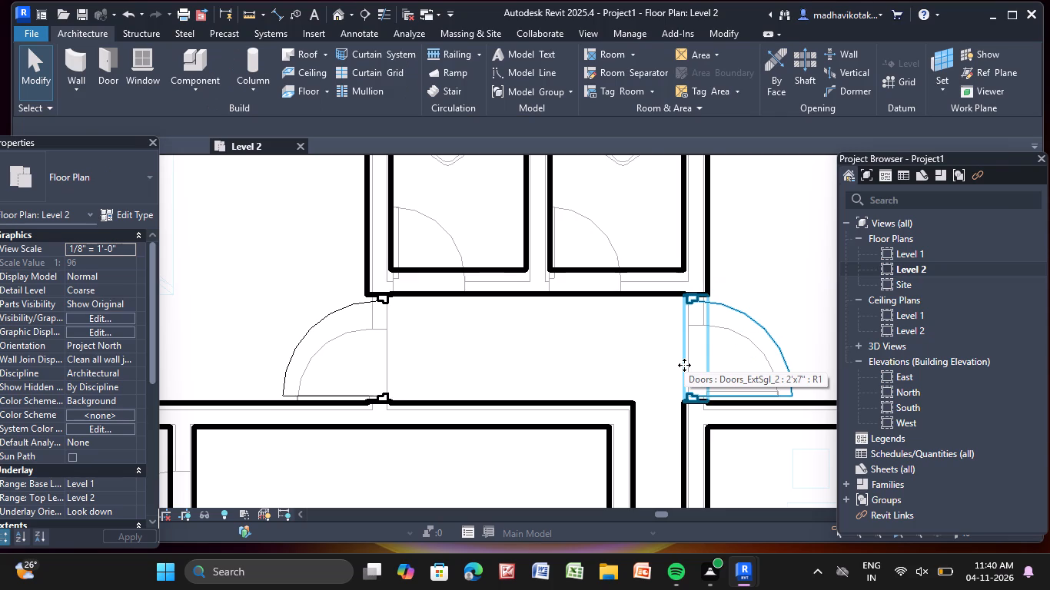
Place Single-Flush 30" x 80" doors in the lower walls of the two adjacent toilets between the upper bedrooms.
scroll(684, 365, down, 13)
middle_drag(689, 384, 481, 270)
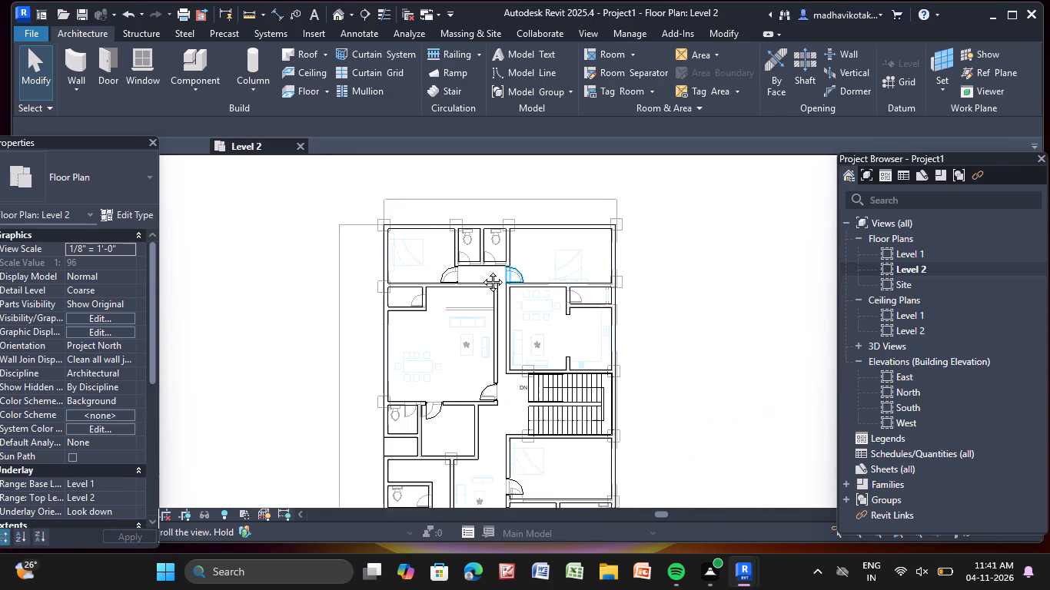
middle_drag(481, 270, 471, 262)
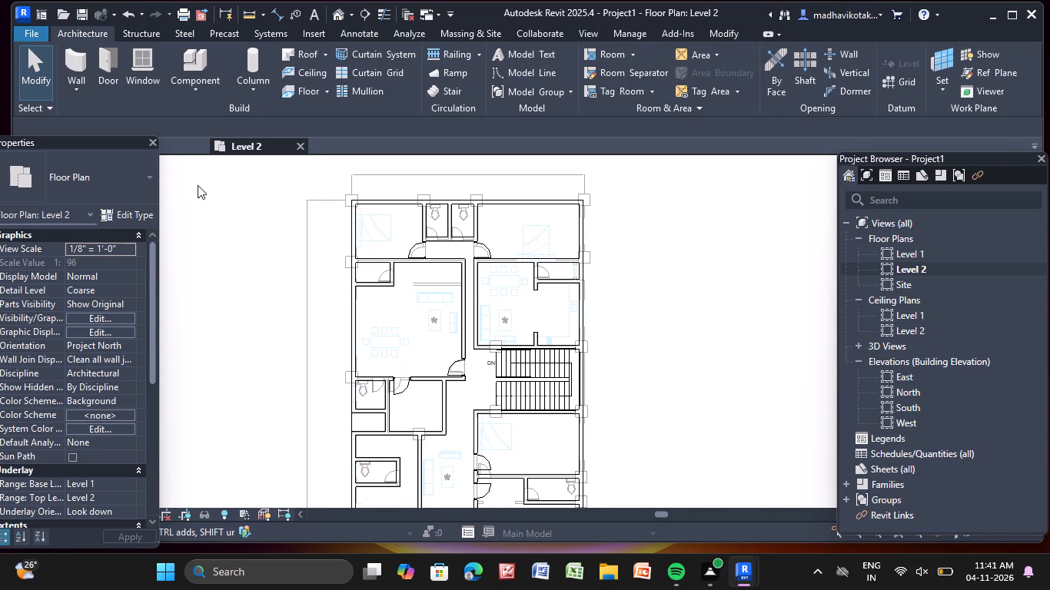
click(100, 65)
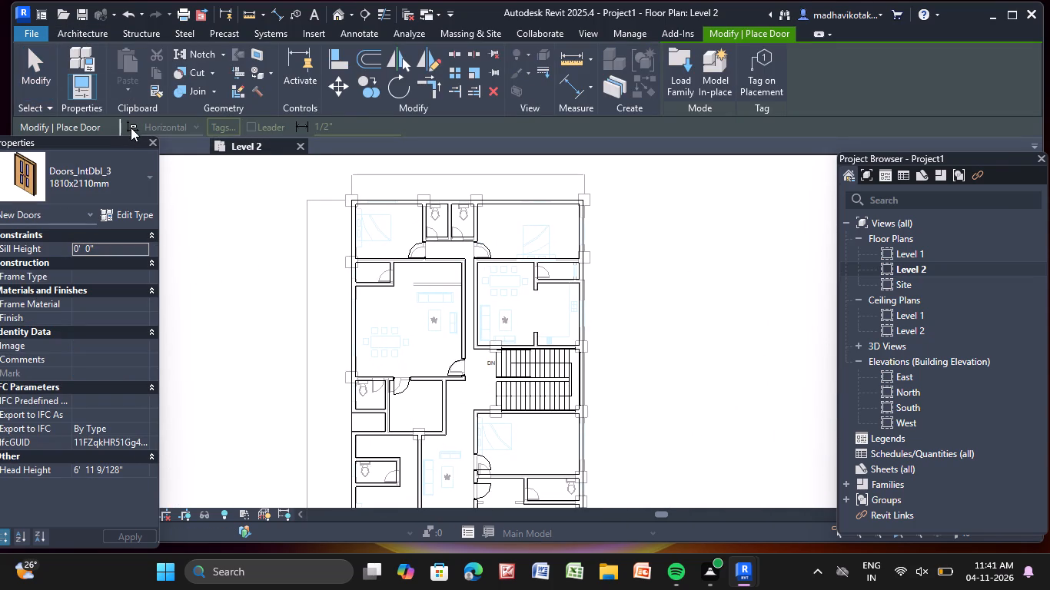
click(109, 171)
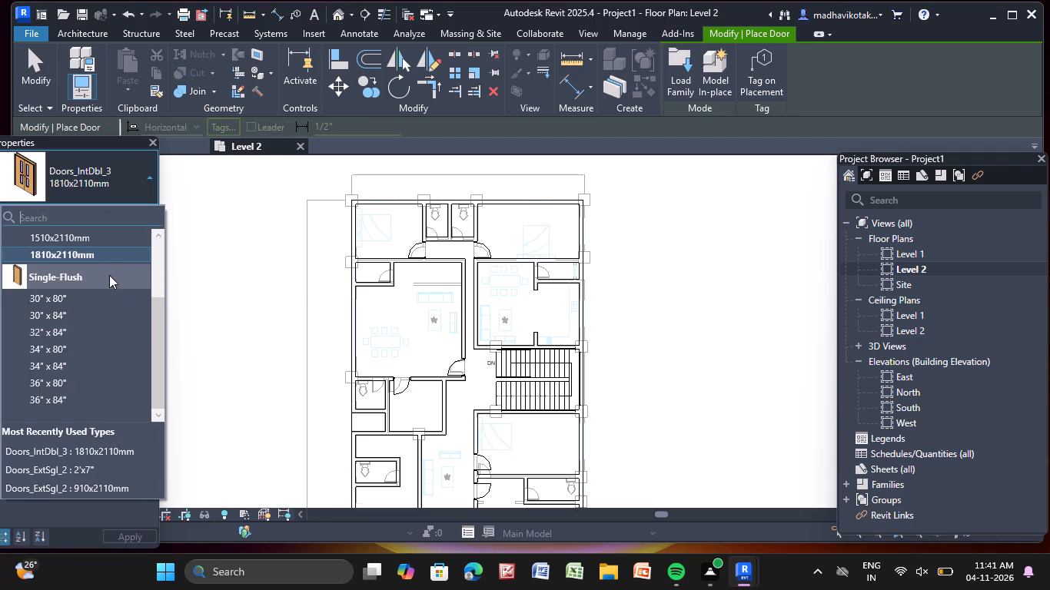
click(90, 299)
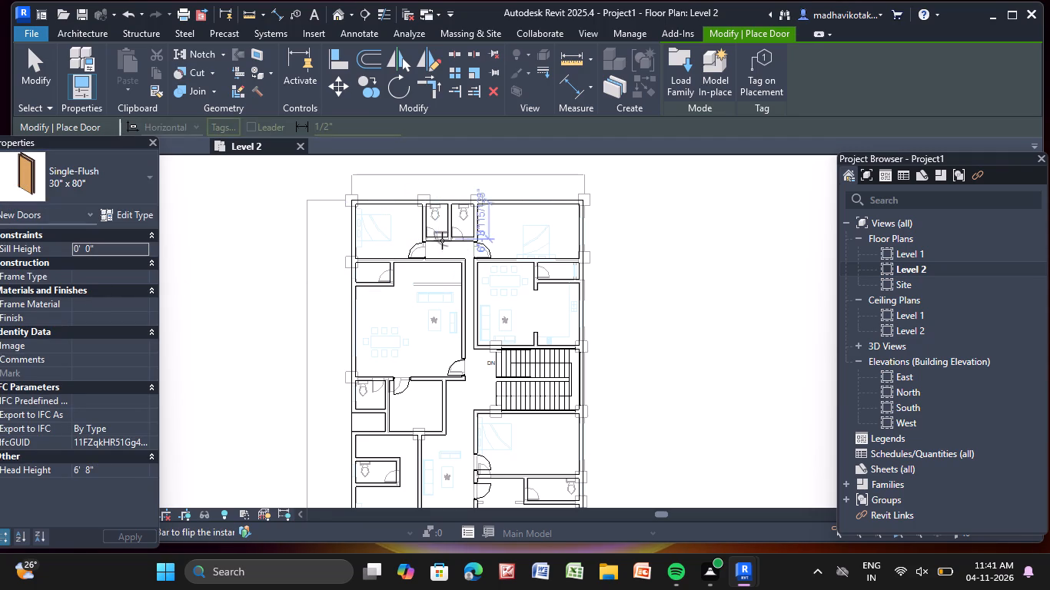
scroll(451, 263, up, 8)
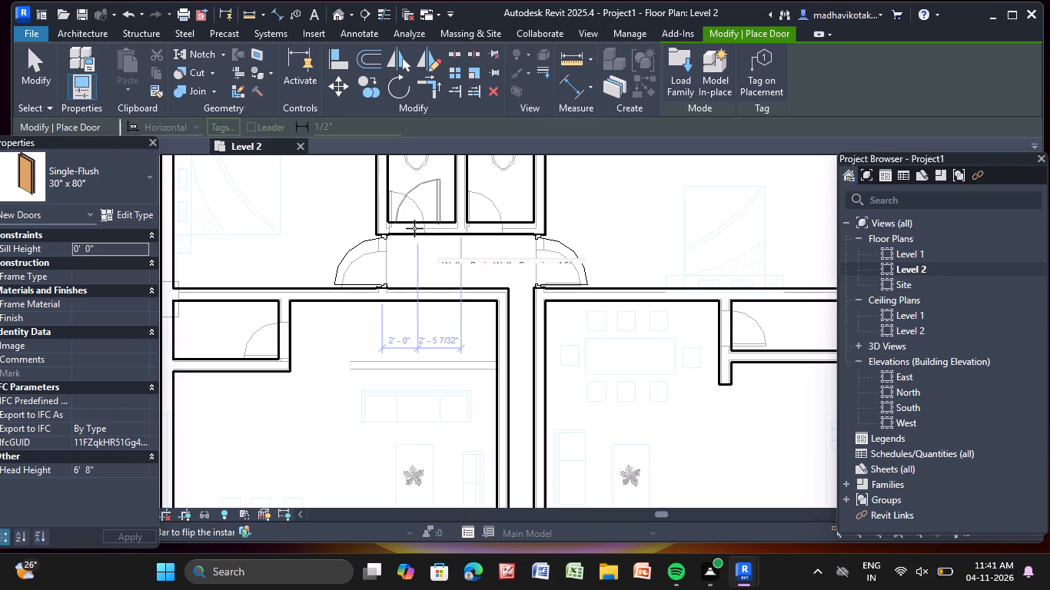
click(414, 228)
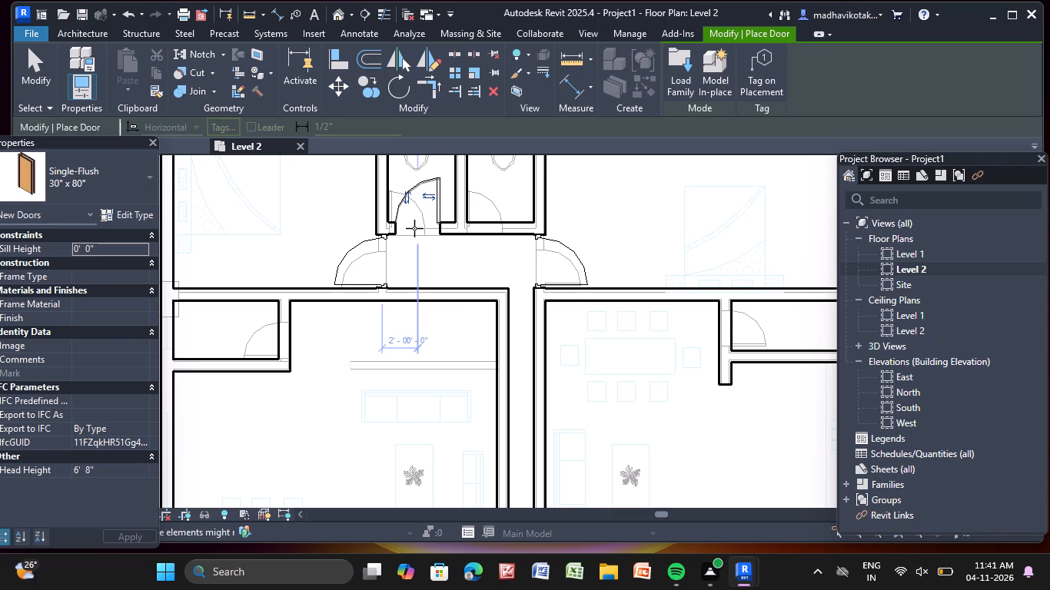
click(494, 218)
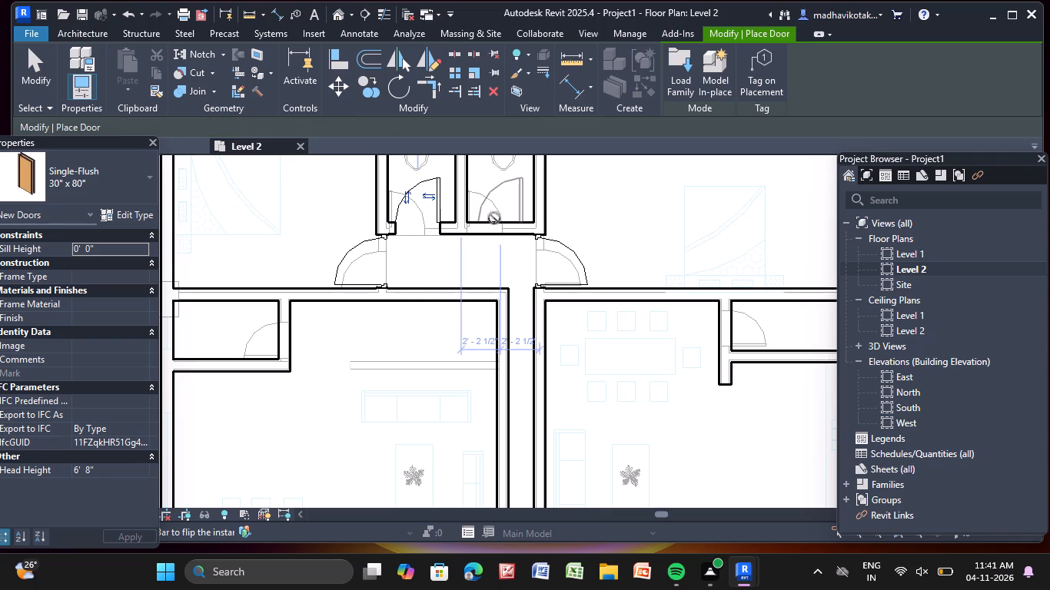
Place a Single-Flush 30" x 80" door in the side wall of the small room beside the upper-right dining area, swinging into that room.
scroll(526, 342, down, 3)
scroll(659, 312, up, 8)
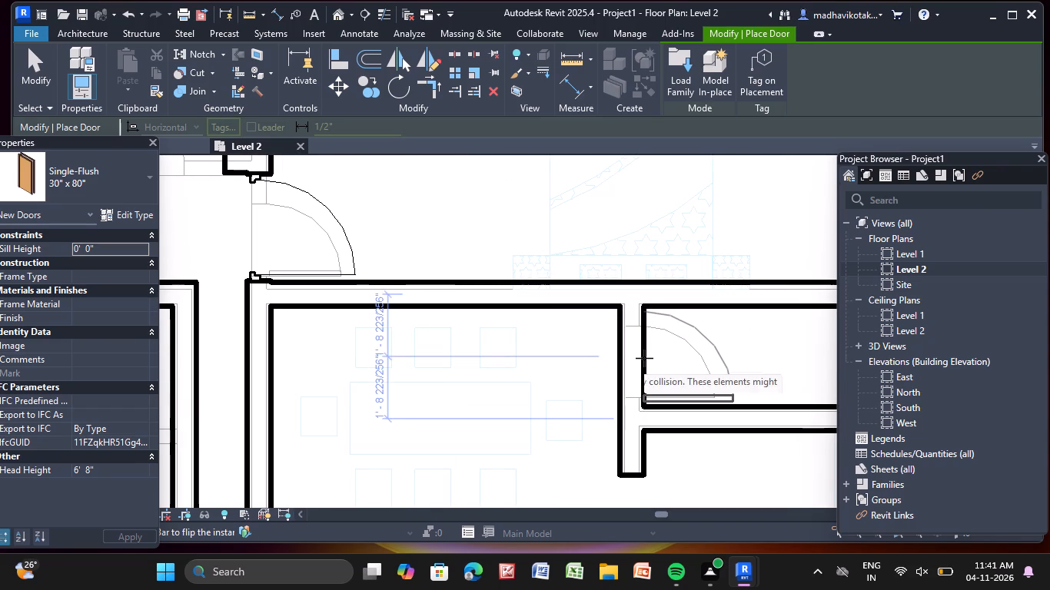
click(644, 358)
Place a Single-Flush 30" x 80" door in the upper wall of the toilet below the left living room, over the underlay door.
scroll(547, 403, down, 5)
middle_drag(544, 403, 569, 98)
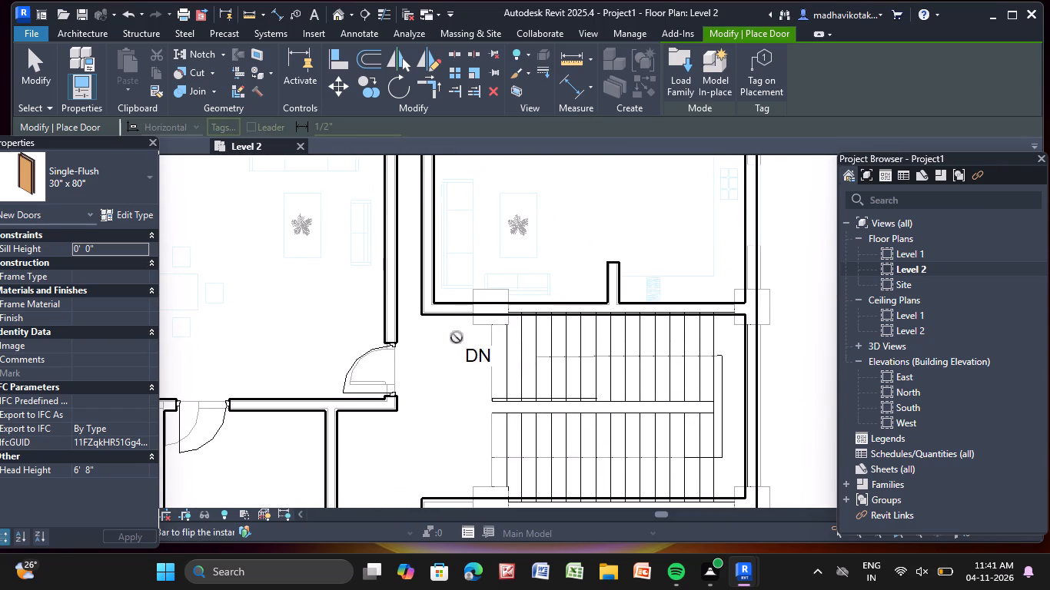
scroll(403, 360, down, 3)
middle_drag(402, 359, 520, 192)
scroll(337, 220, up, 4)
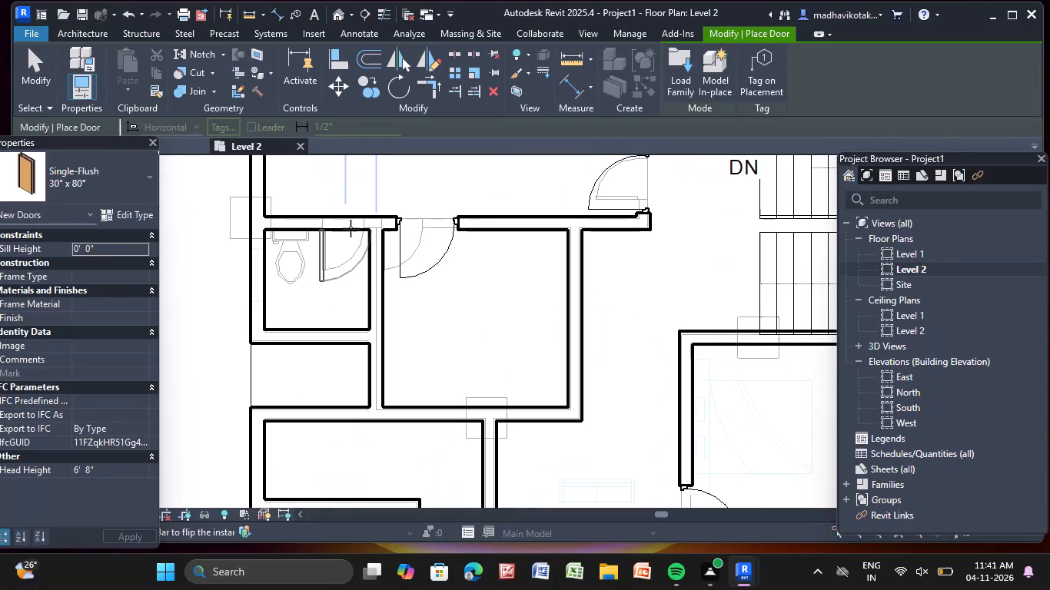
click(337, 224)
Place a Single-Flush 30" x 80" door in the right wall of the lower-left bedroom's toilet, swinging into the toilet.
scroll(351, 340, down, 3)
middle_drag(350, 335, 347, 316)
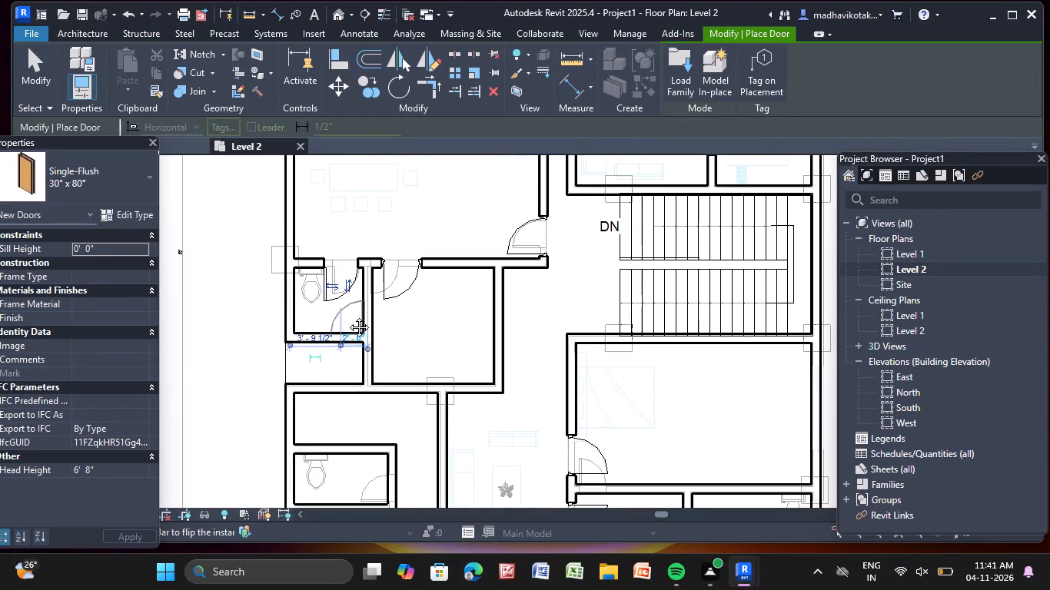
middle_drag(347, 316, 327, 107)
scroll(369, 261, up, 3)
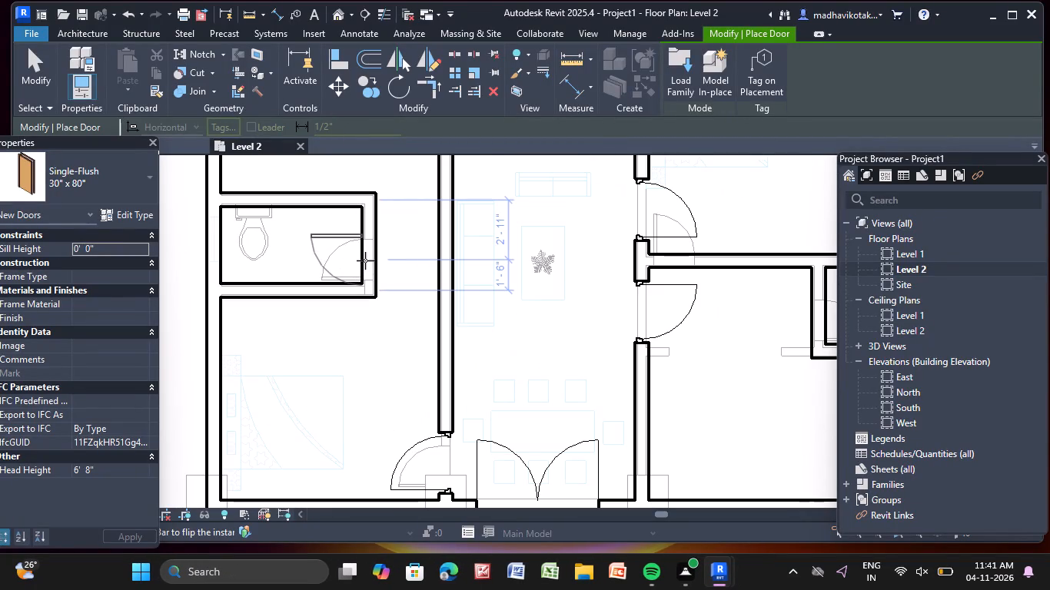
click(367, 248)
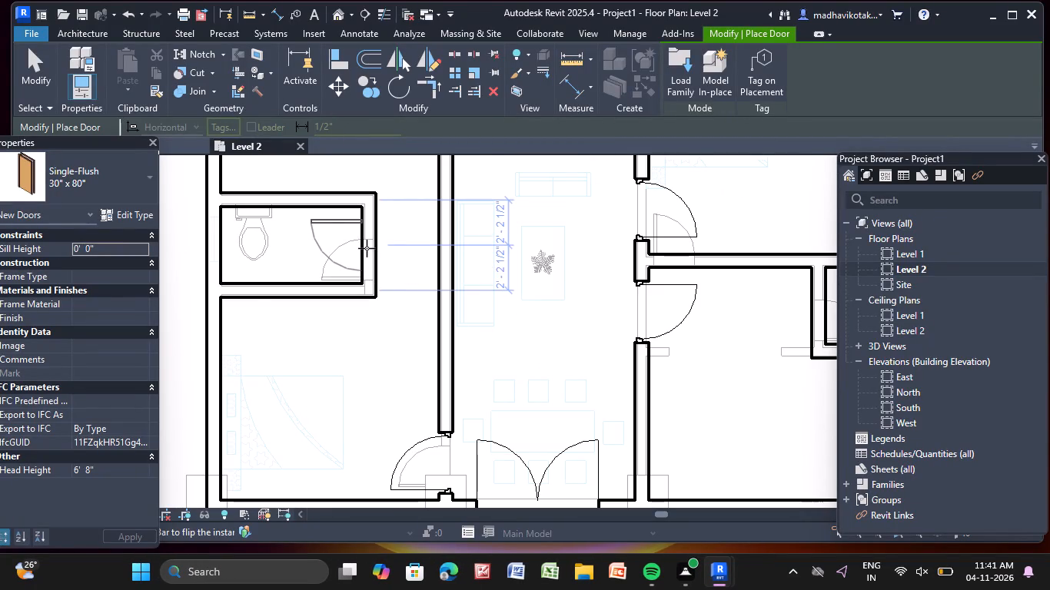
Place a Single-Flush 30" x 80" door in the left wall of the lower-right toilet and finish door placement.
scroll(539, 285, down, 3)
middle_drag(543, 296, 367, 322)
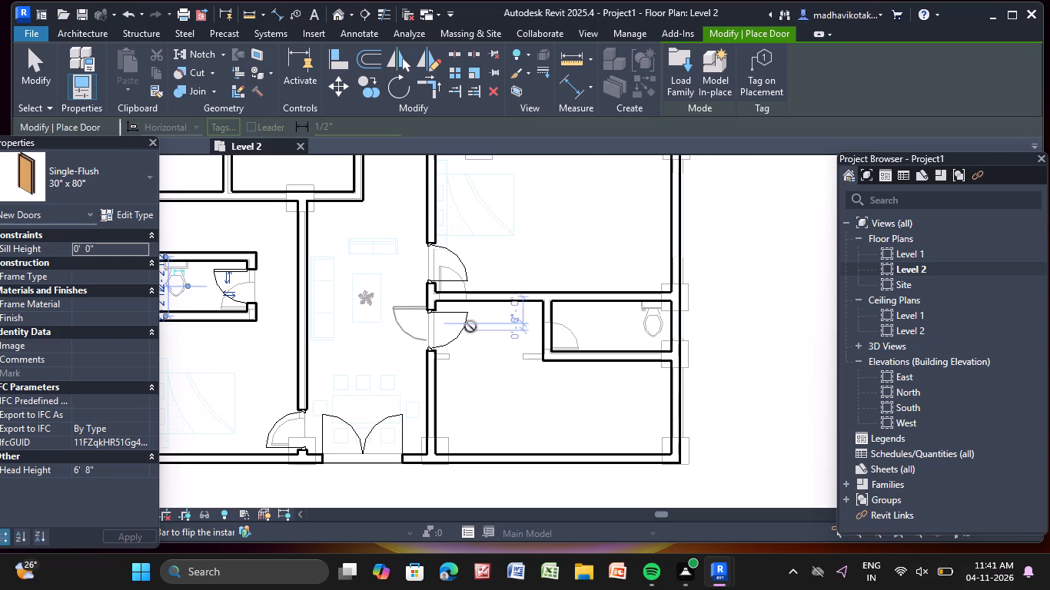
scroll(545, 332, up, 4)
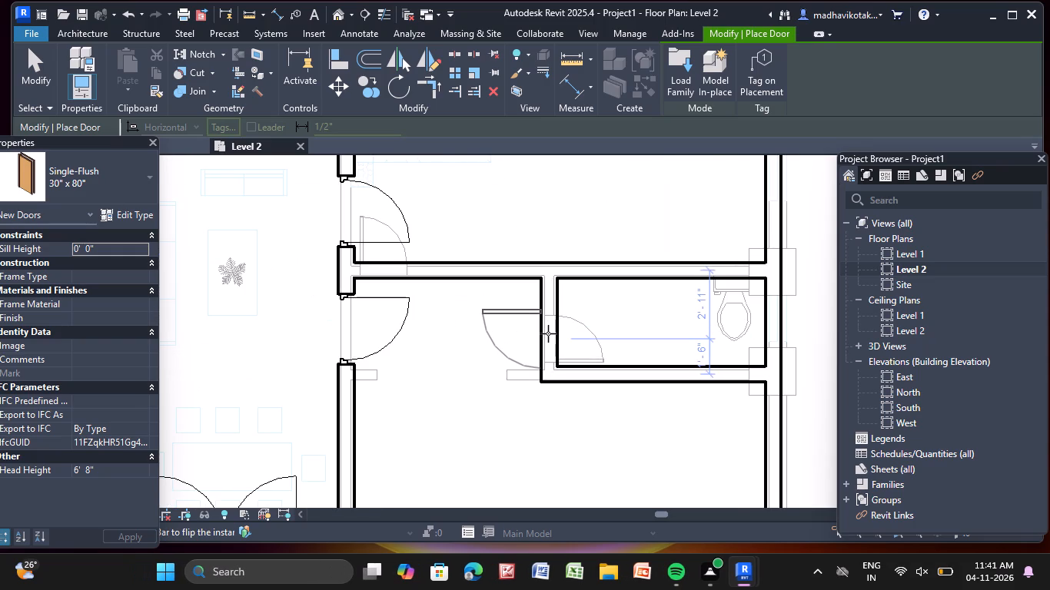
click(548, 333)
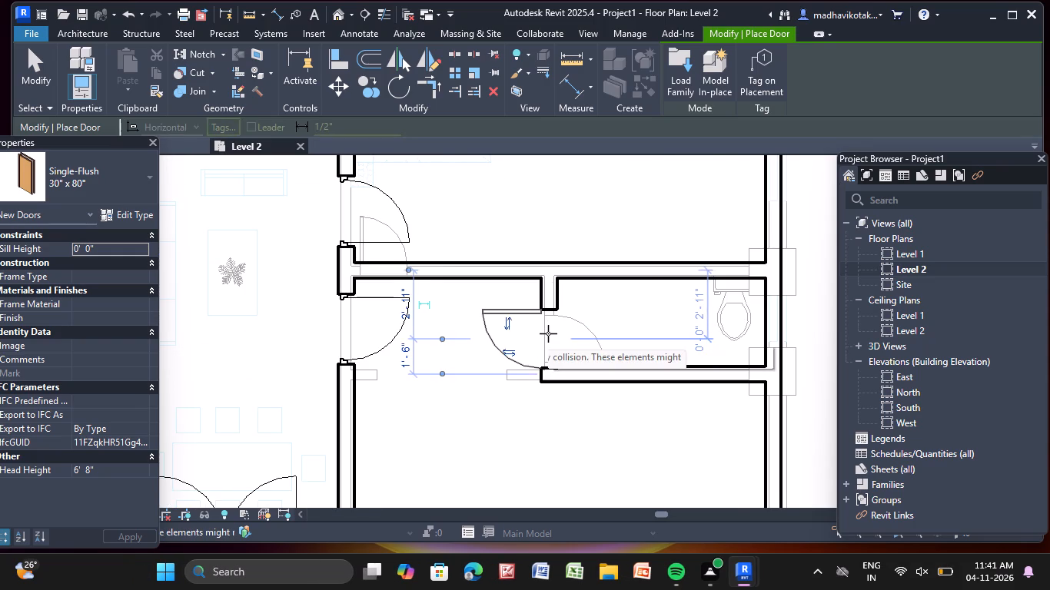
key(Escape)
key(Escape)
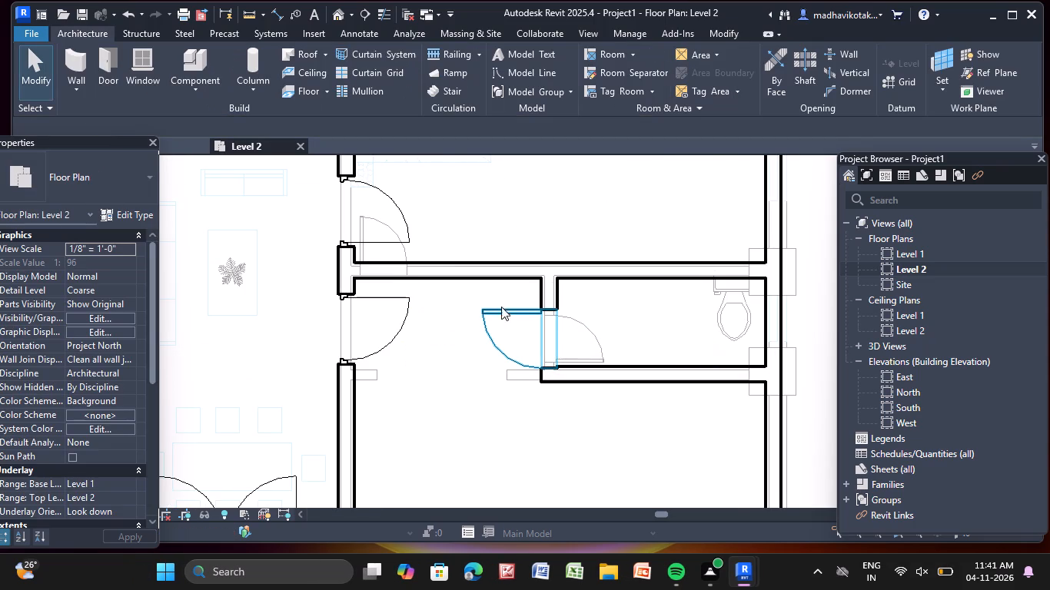
Flip the facing of the lower-right toilet door so it swings into the toilet.
click(511, 360)
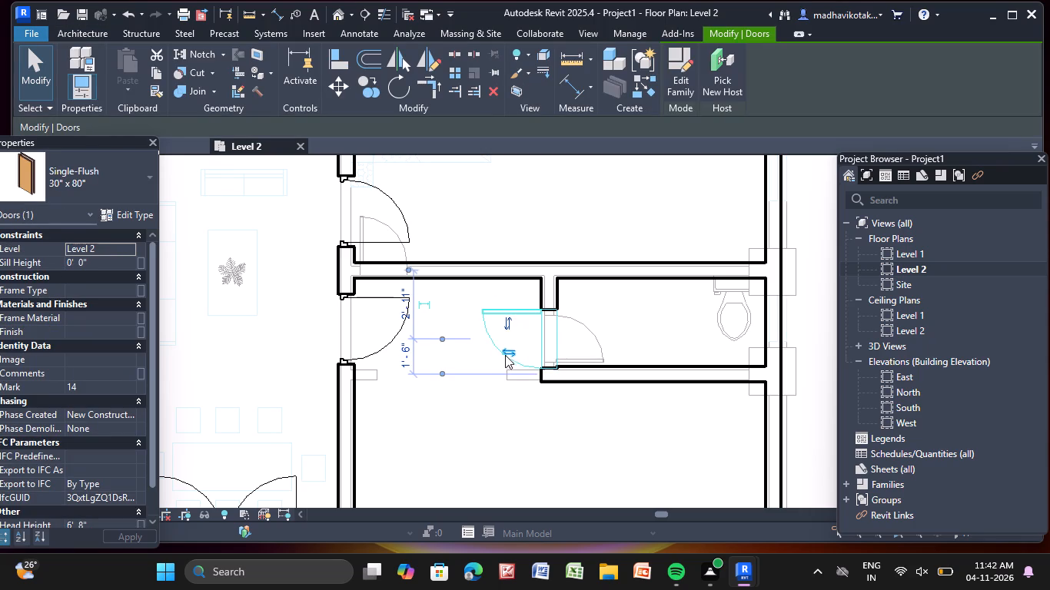
click(508, 350)
Flip the hand of the lower-left toilet door so it hinges on the lower jamb, matching the underlay.
scroll(572, 336, down, 5)
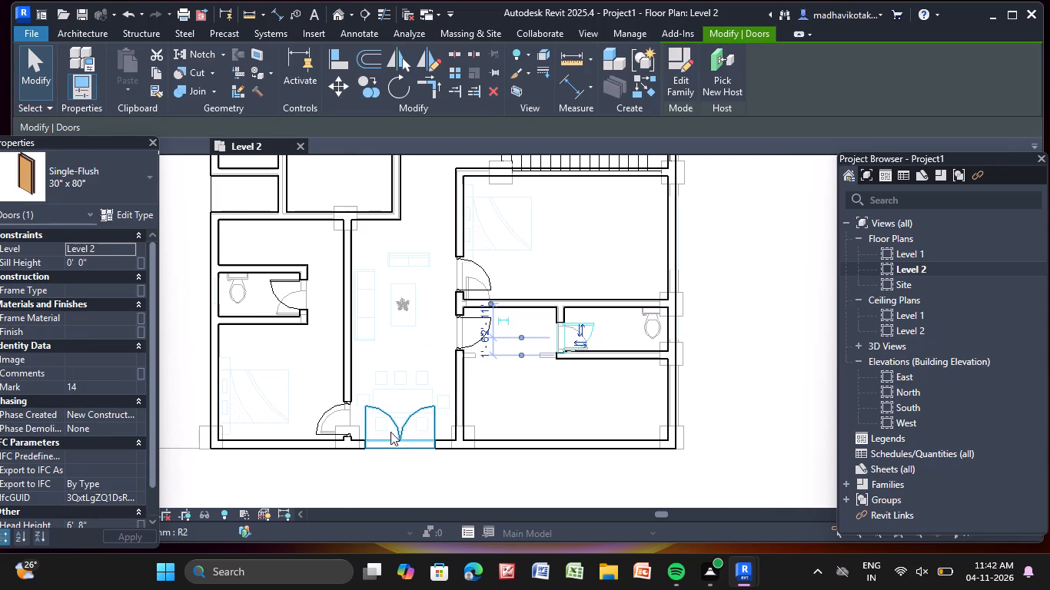
click(287, 288)
scroll(287, 289, up, 5)
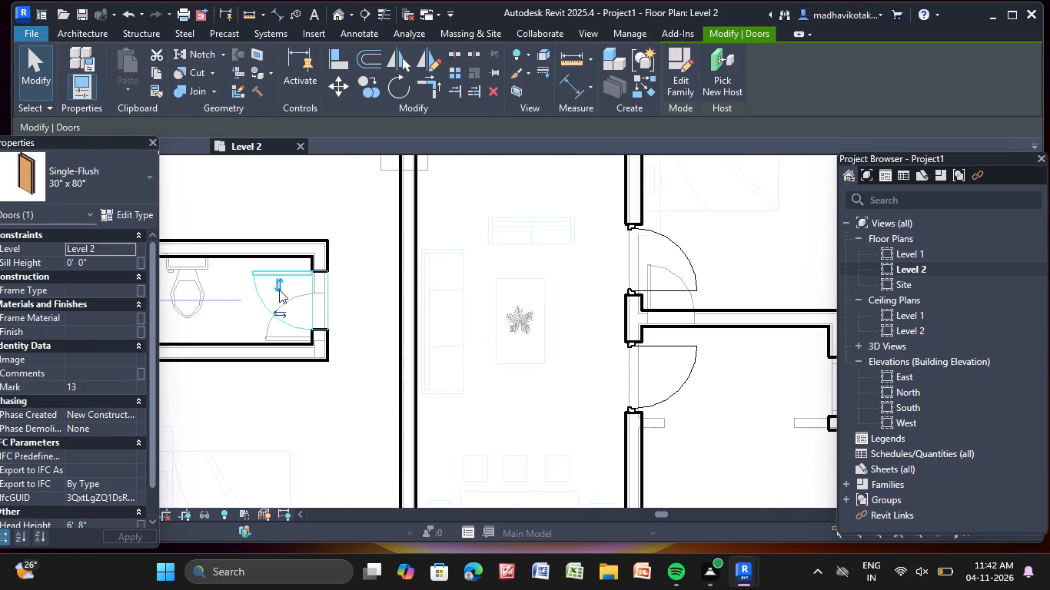
click(274, 287)
Flip the hand of the right-hand door of the two upper toilets so it hinges on the left jamb.
scroll(382, 317, down, 5)
middle_drag(380, 344, 383, 536)
scroll(524, 279, down, 1)
middle_drag(524, 279, 507, 489)
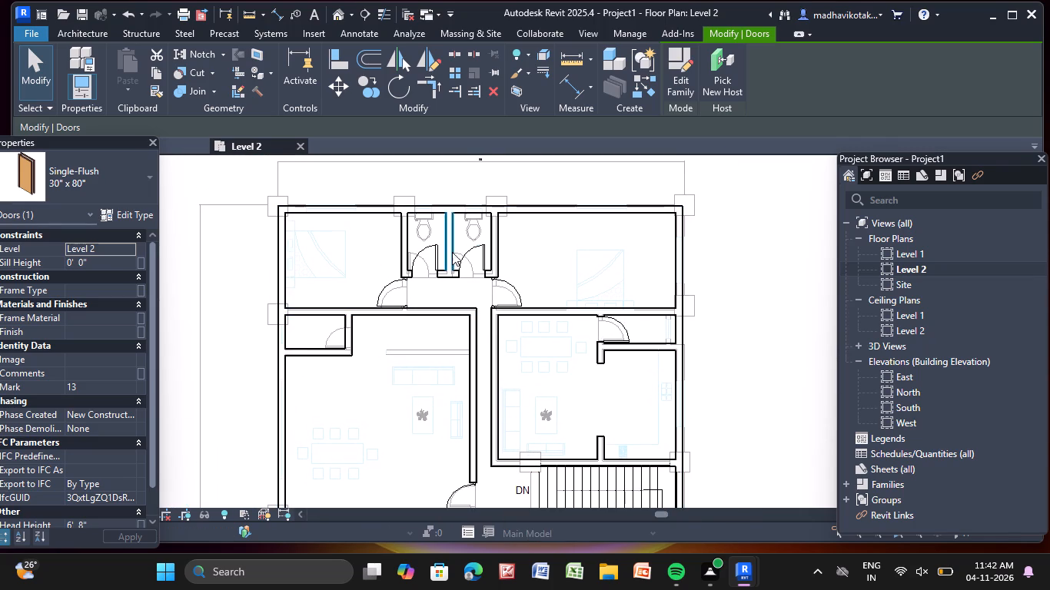
click(457, 250)
scroll(462, 251, up, 4)
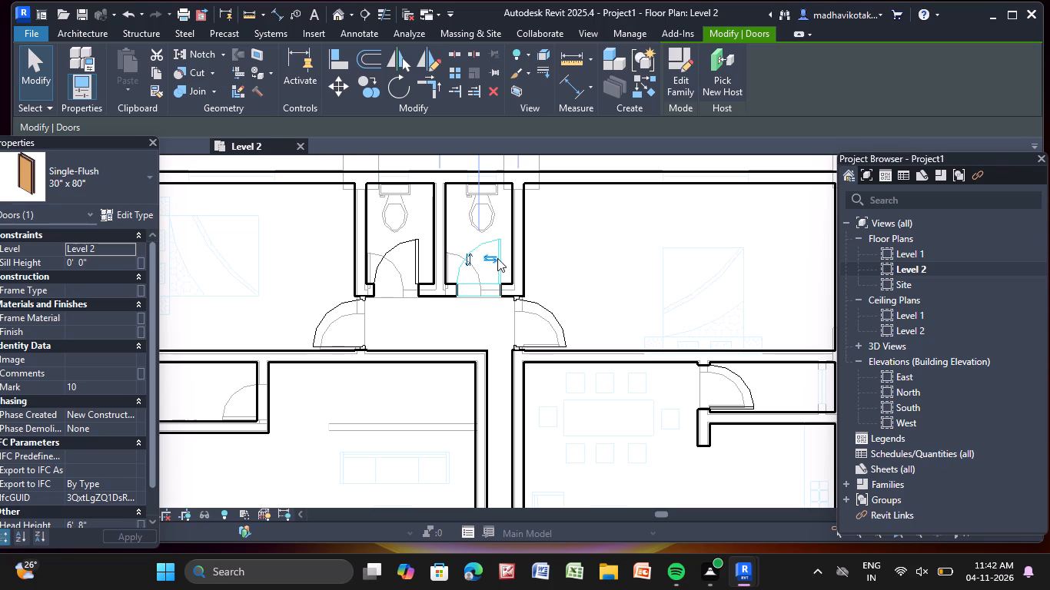
click(493, 256)
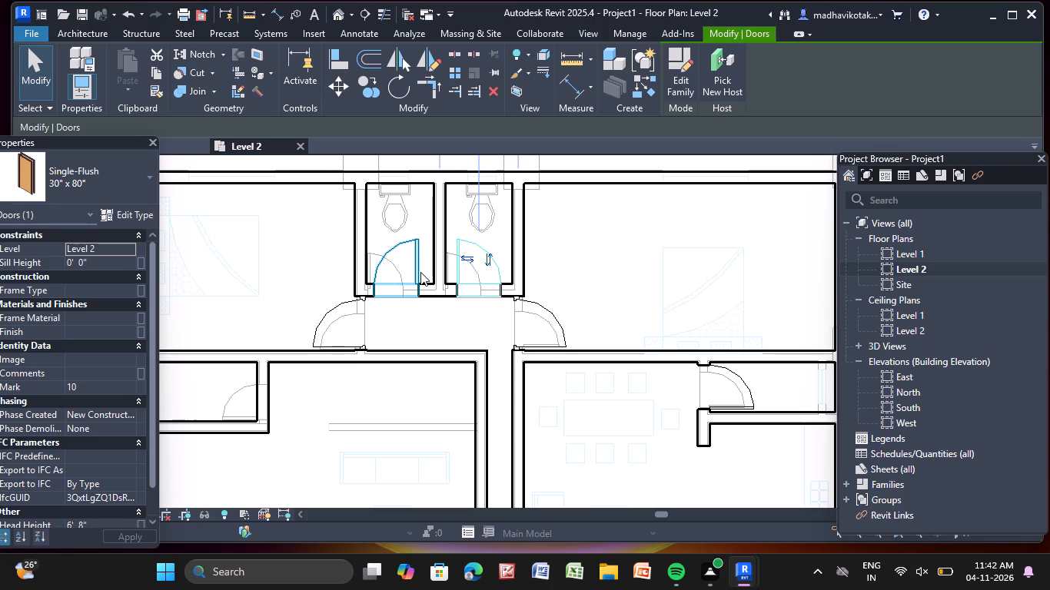
Place a Single-Flush 30" x 80" door in the right wall of the small room below the upper-left bedroom.
key(Escape)
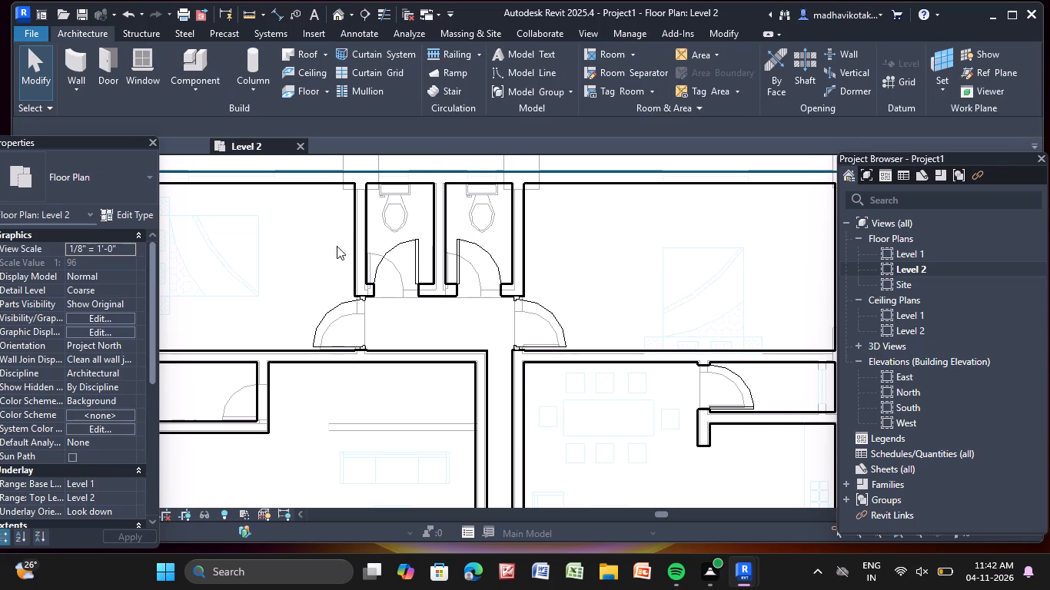
click(105, 50)
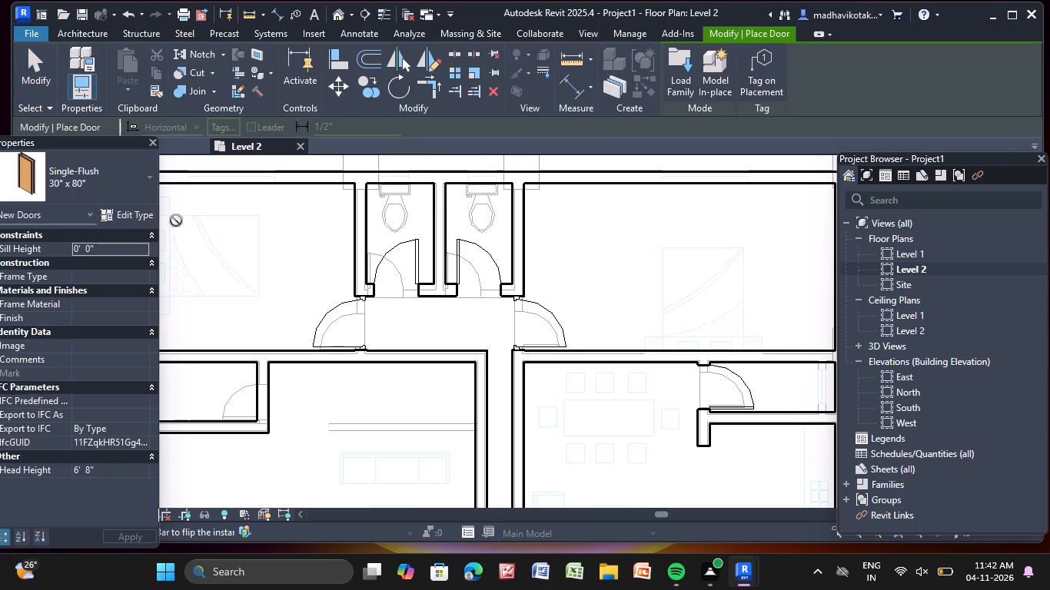
click(269, 401)
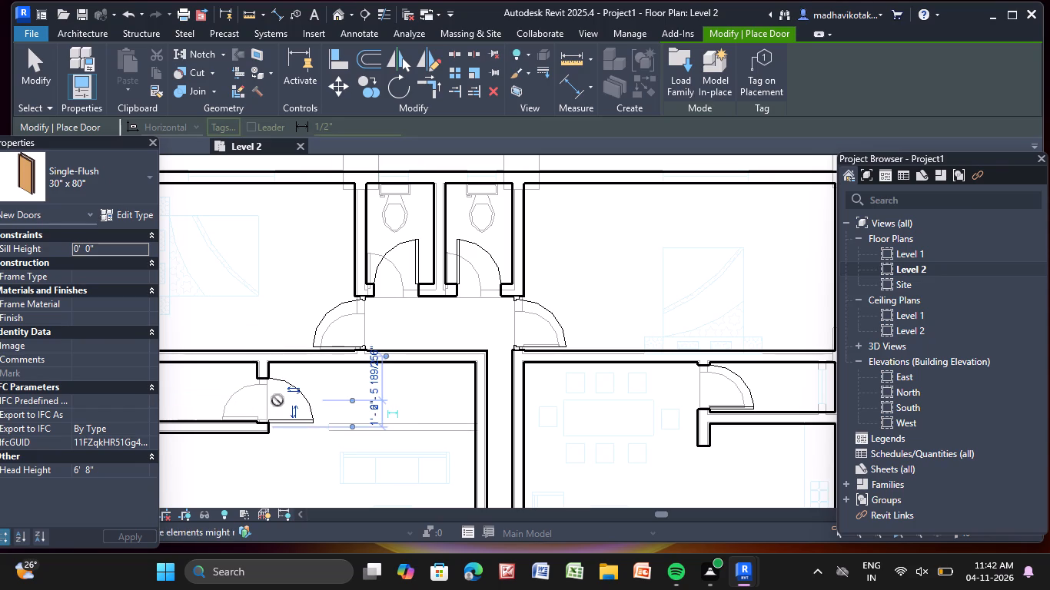
key(ctrl+z)
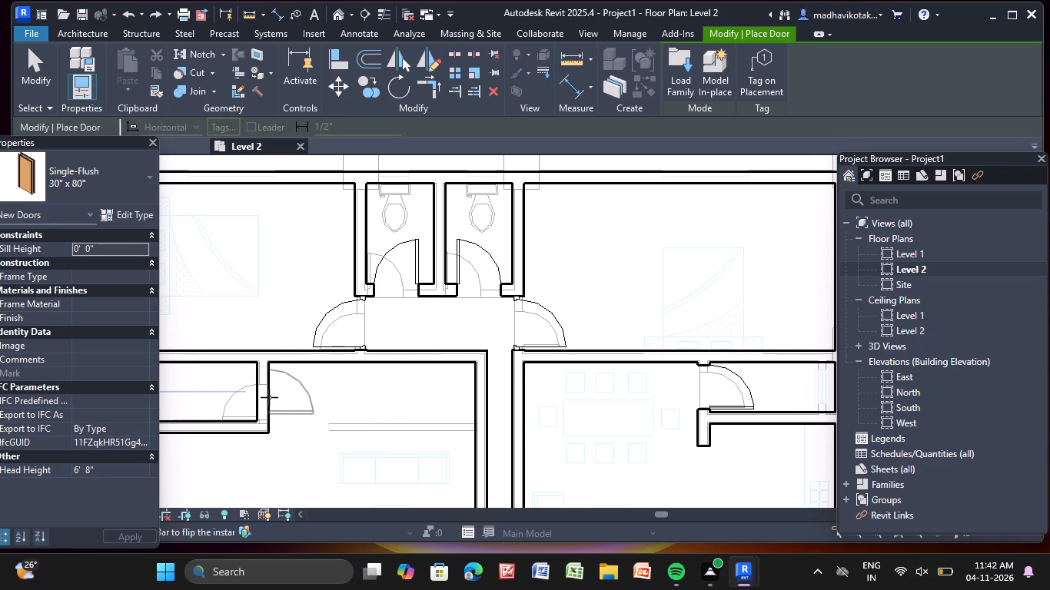
click(268, 396)
key(Escape)
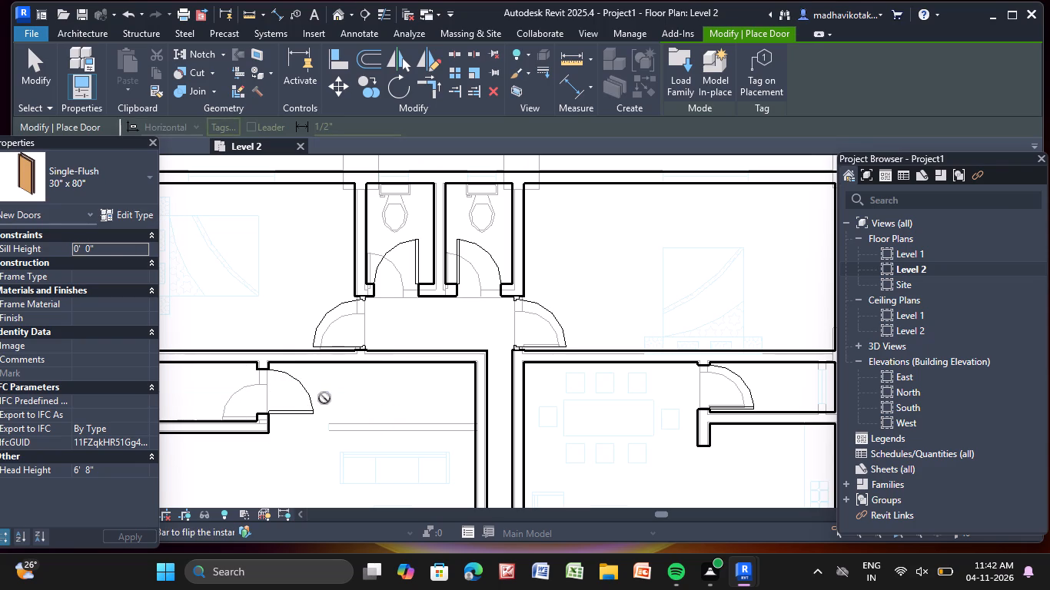
key(Escape)
Flip the facing of the new small-room door so it swings into the room, as in the underlay.
click(310, 410)
scroll(284, 412, up, 4)
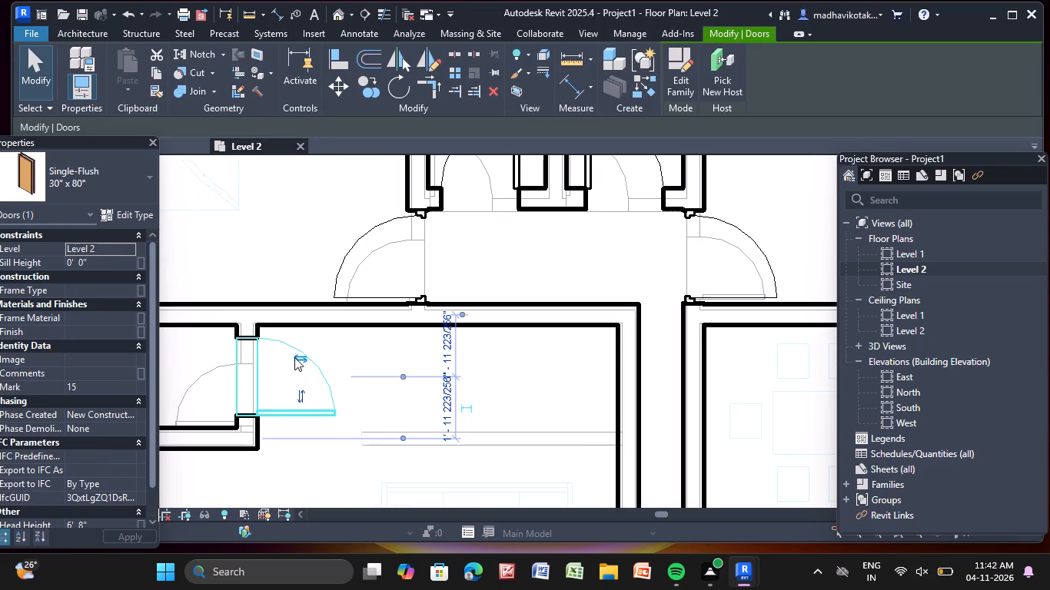
click(297, 354)
scroll(297, 354, down, 6)
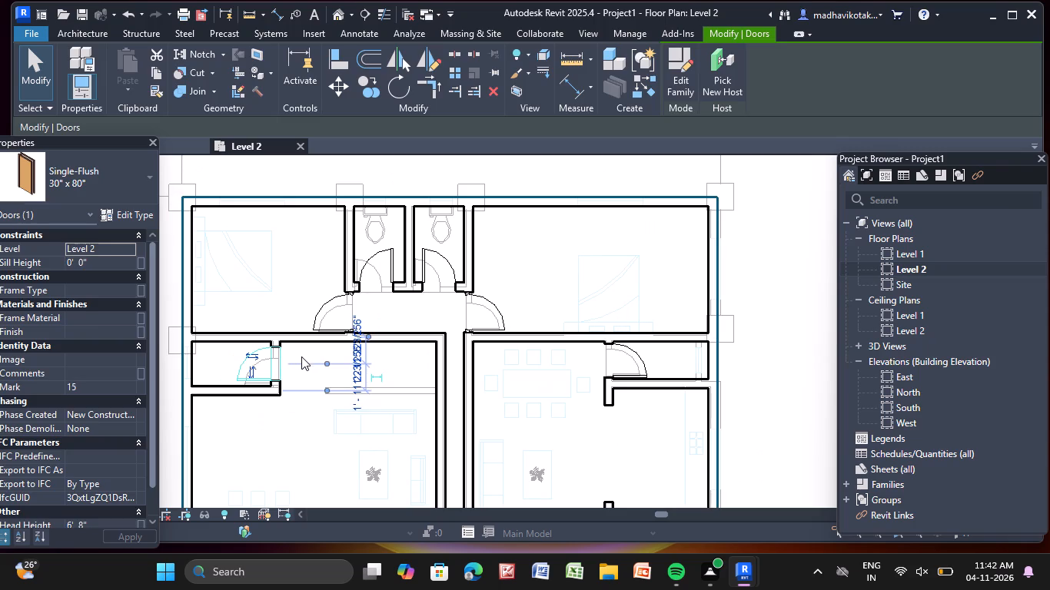
key(Escape)
Examine the Level 2 plan from end to end for rooms that still need doors.
scroll(306, 359, down, 10)
middle_drag(338, 383, 407, 156)
scroll(400, 207, down, 1)
scroll(409, 311, up, 3)
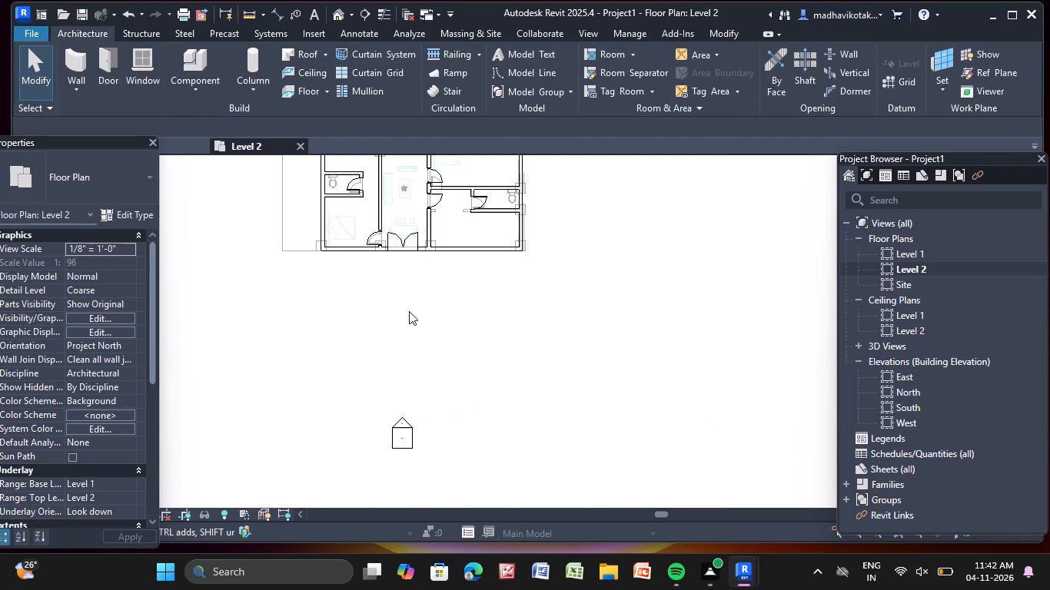
scroll(409, 311, up, 3)
middle_drag(413, 336, 459, 456)
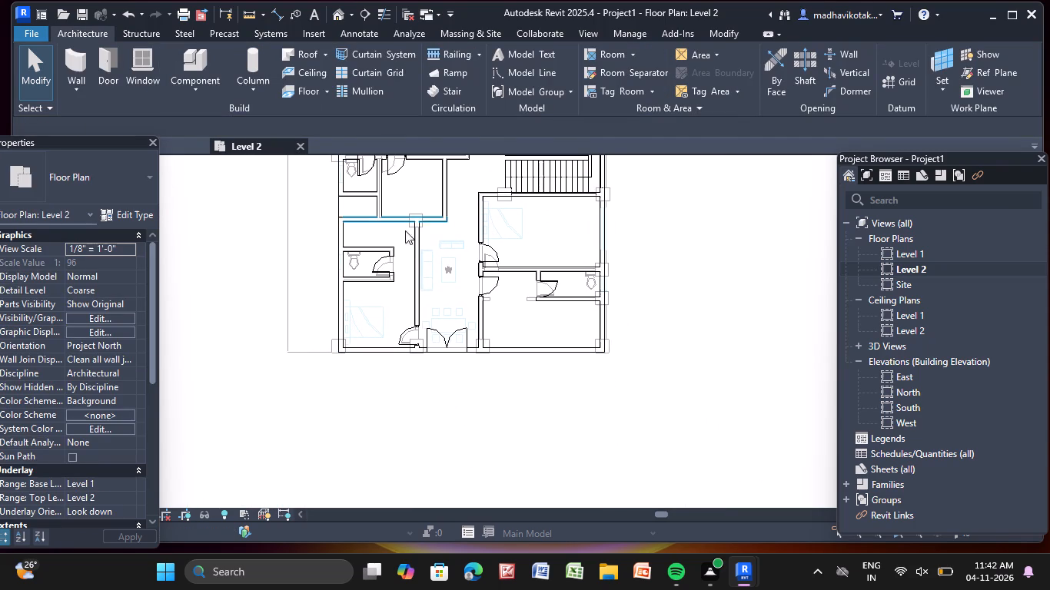
middle_drag(417, 227, 414, 319)
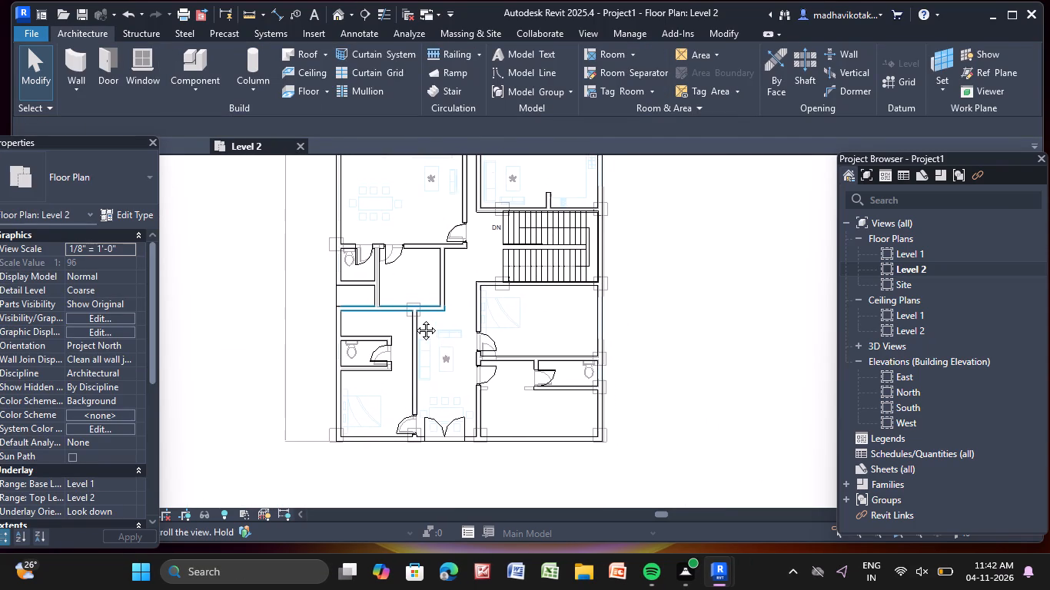
middle_drag(414, 319, 414, 320)
scroll(414, 320, up, 1)
scroll(437, 258, down, 3)
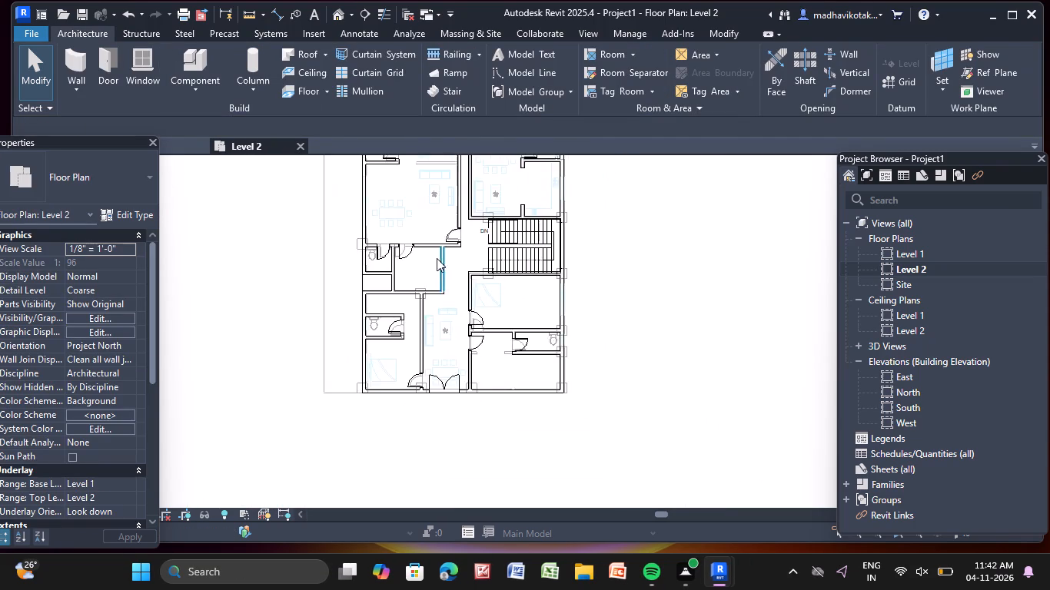
middle_drag(438, 319, 443, 438)
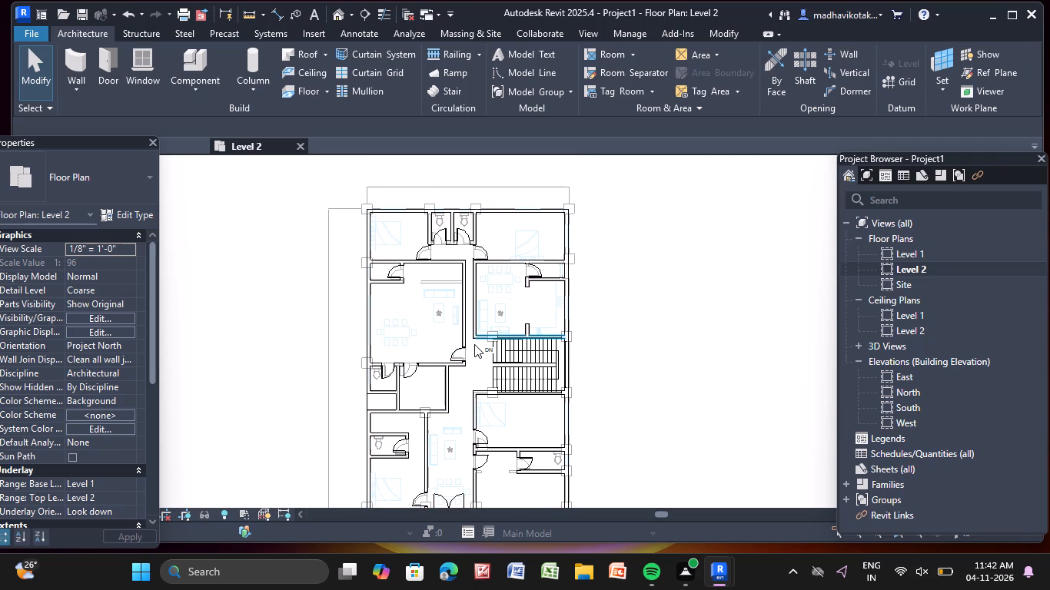
scroll(474, 344, up, 3)
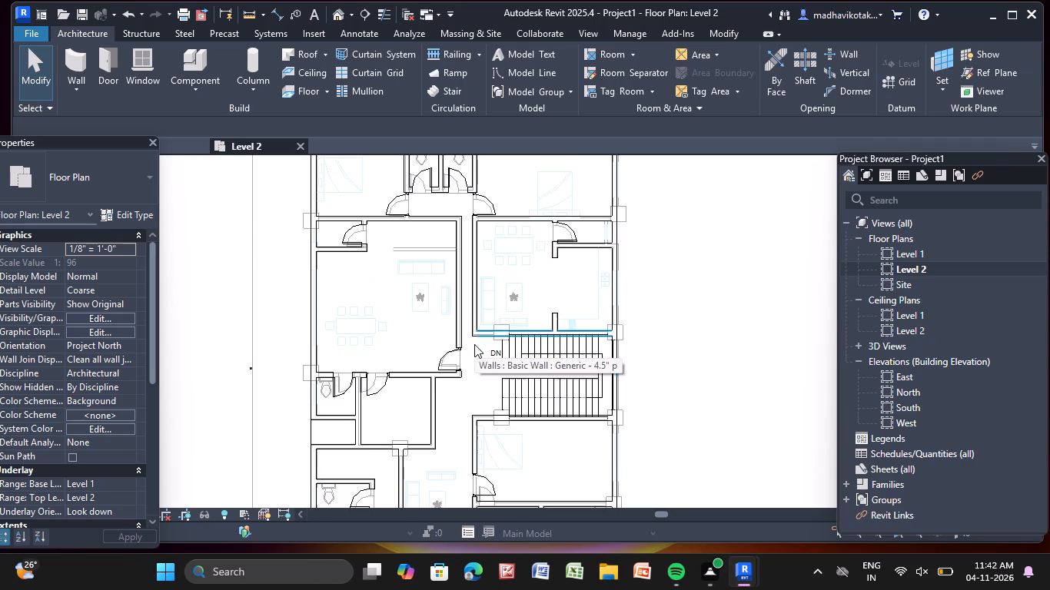
scroll(529, 324, up, 4)
scroll(455, 233, down, 2)
middle_drag(454, 234, 456, 263)
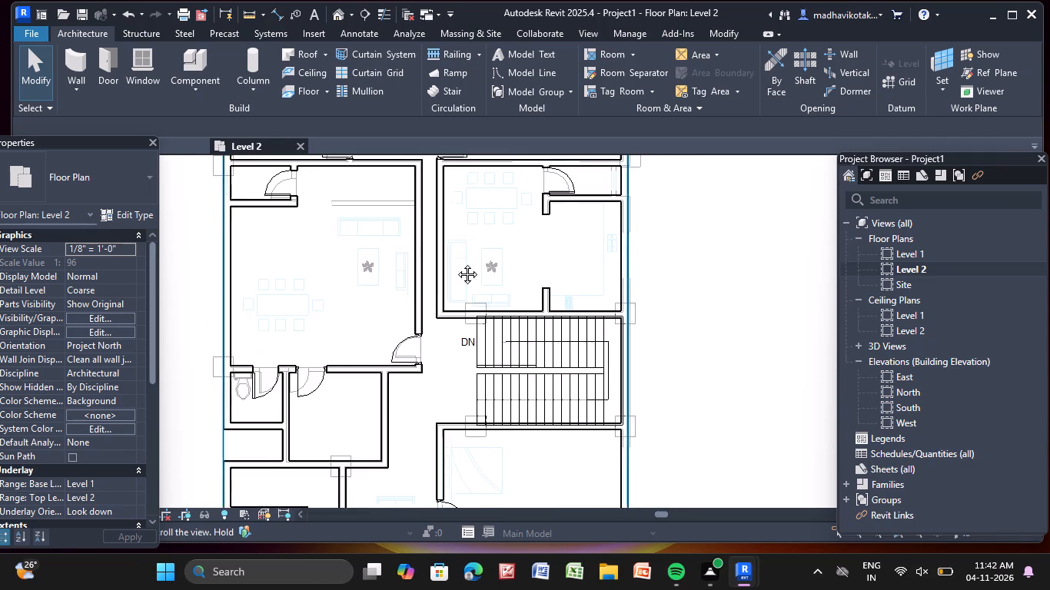
middle_drag(456, 263, 455, 284)
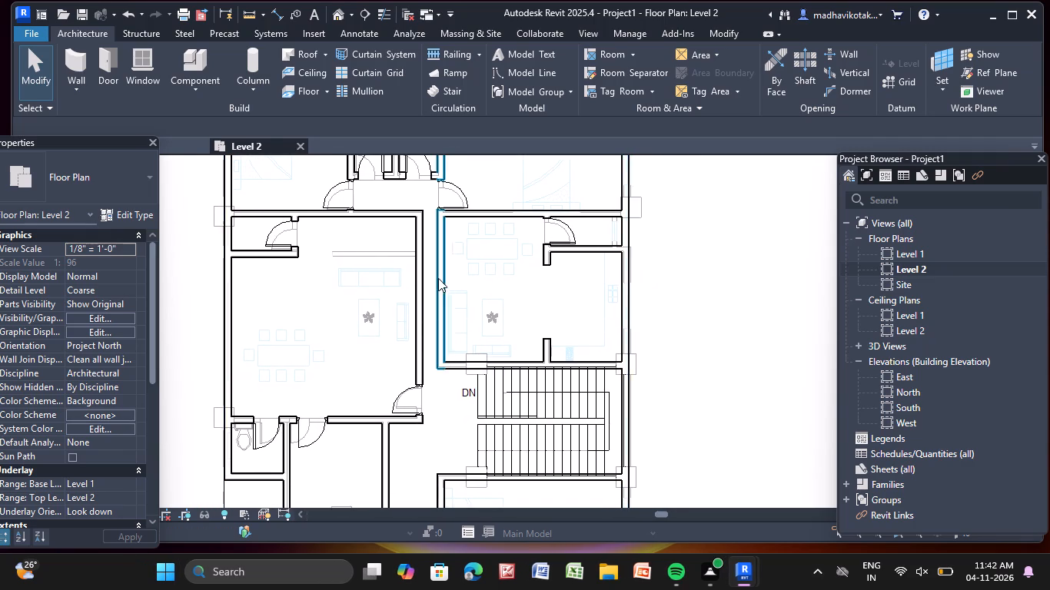
Place a Doors_ExtSgl_2 2'x7" door in the left wall of the living room above the staircase, about 2'-6" from its lower end.
click(109, 56)
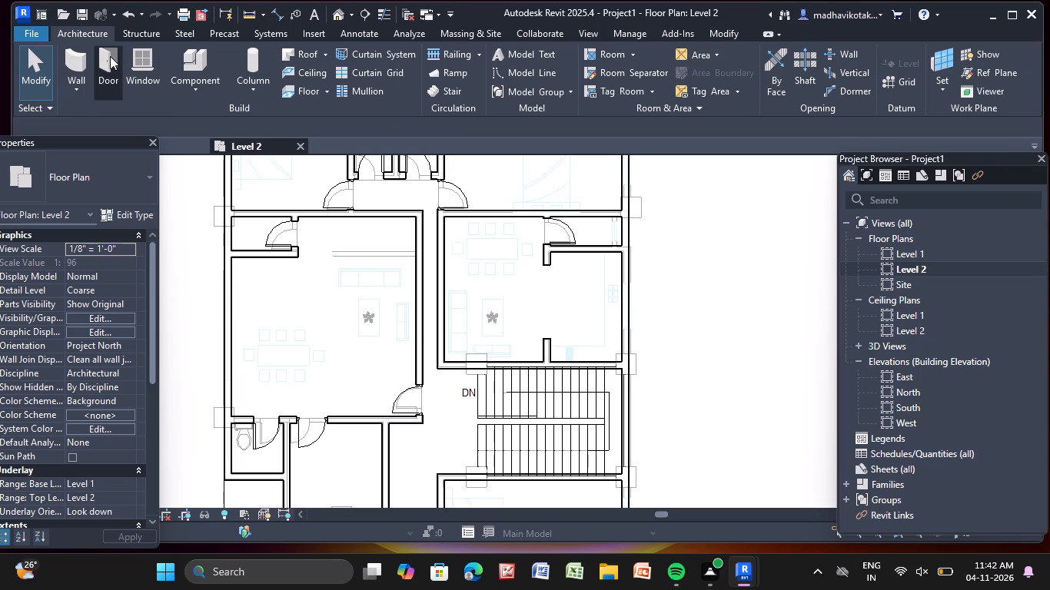
click(143, 184)
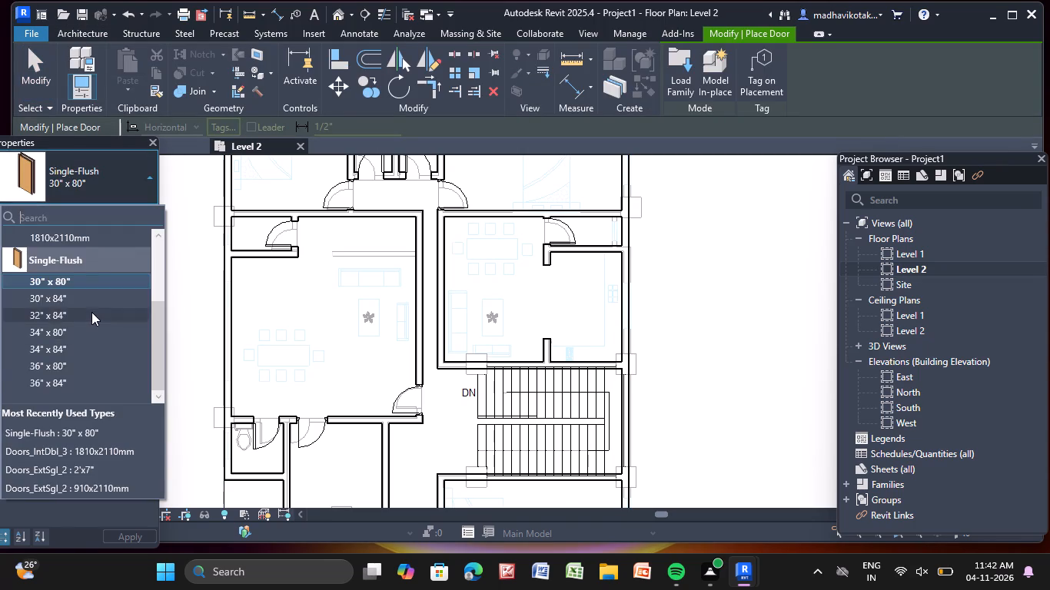
scroll(91, 312, up, 4)
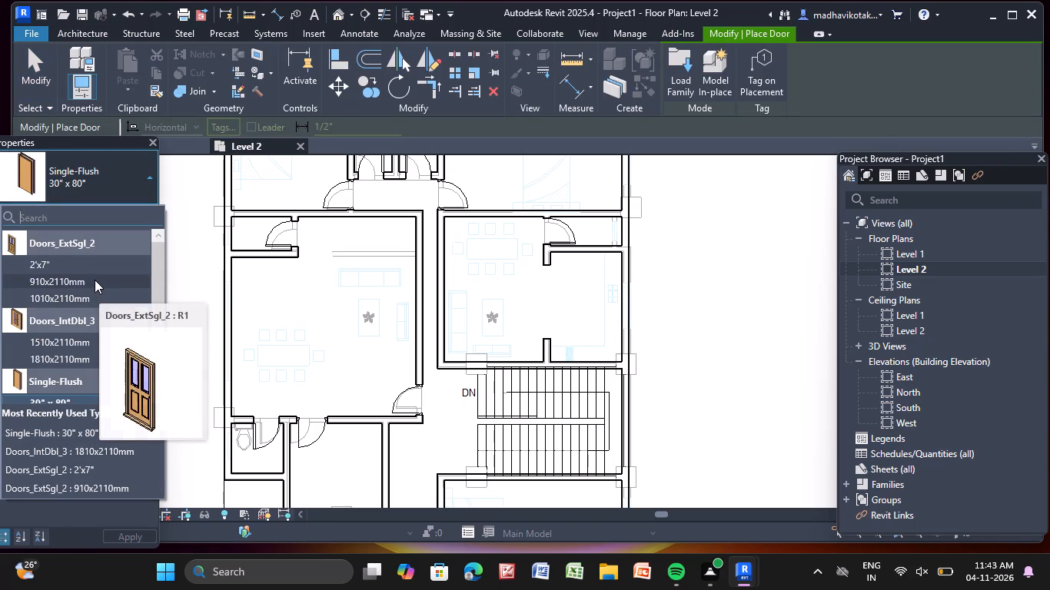
click(93, 267)
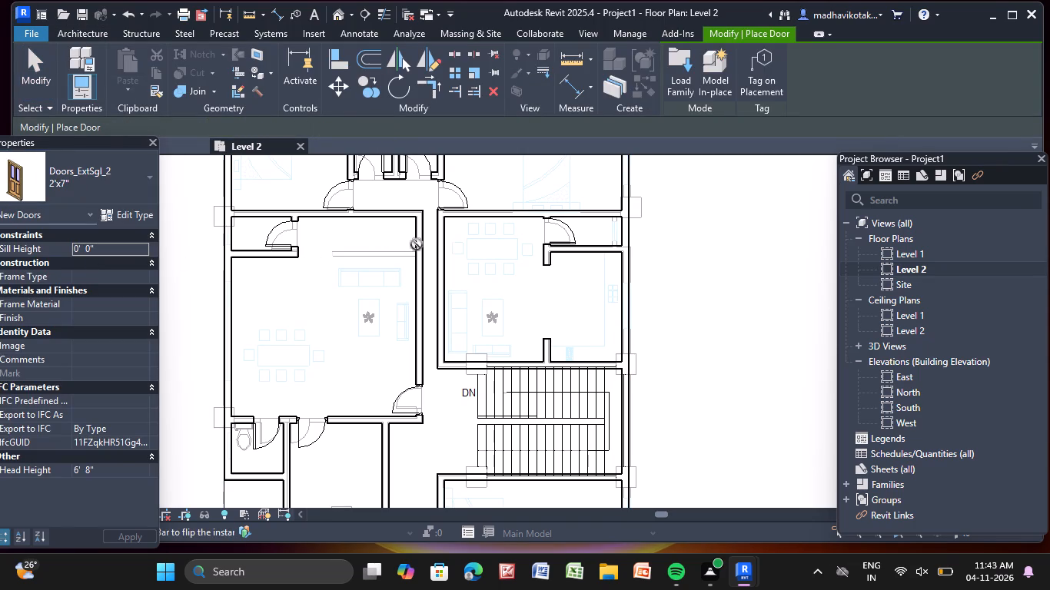
click(440, 339)
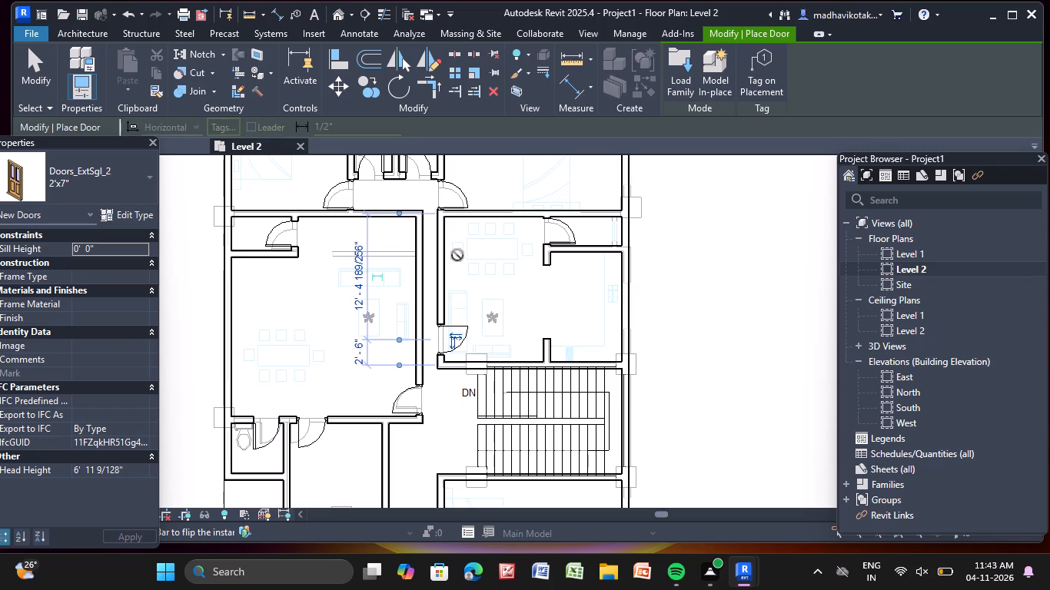
key(Escape)
key(Escape)
Flip the hand of the new living-room door so it hinges on the lower jamb.
click(460, 325)
scroll(470, 356, up, 8)
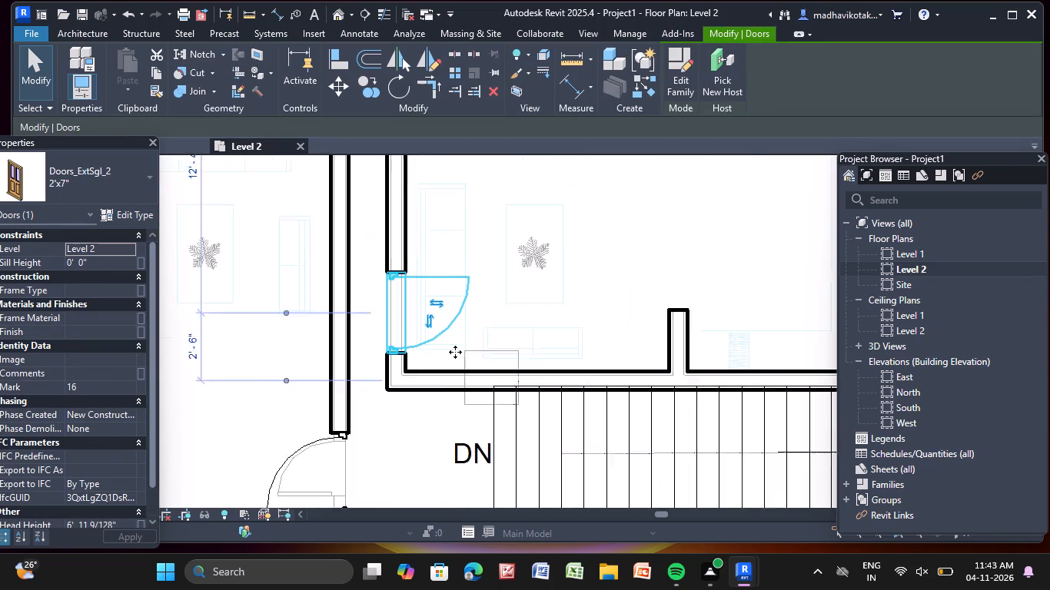
click(420, 318)
key(Escape)
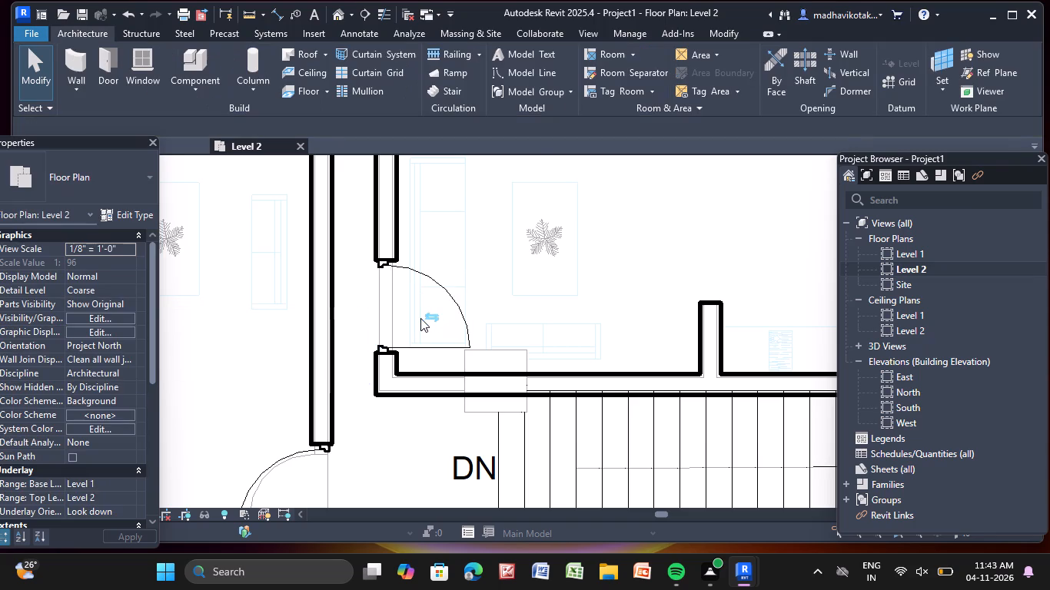
Open the North elevation and examine the Level 2 exterior wall.
scroll(448, 297, down, 12)
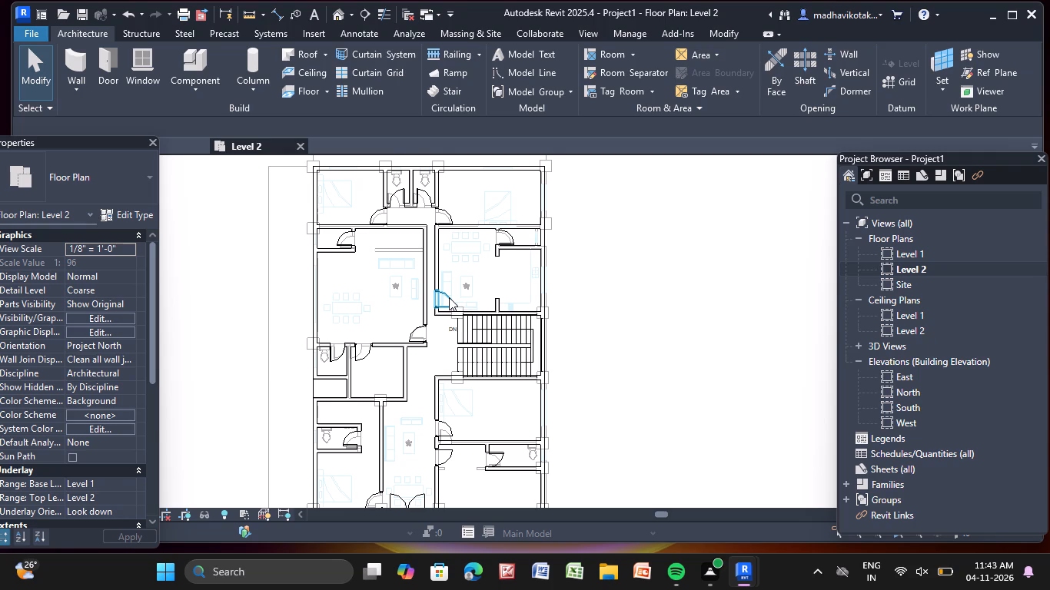
scroll(449, 297, down, 4)
middle_drag(439, 370, 393, 224)
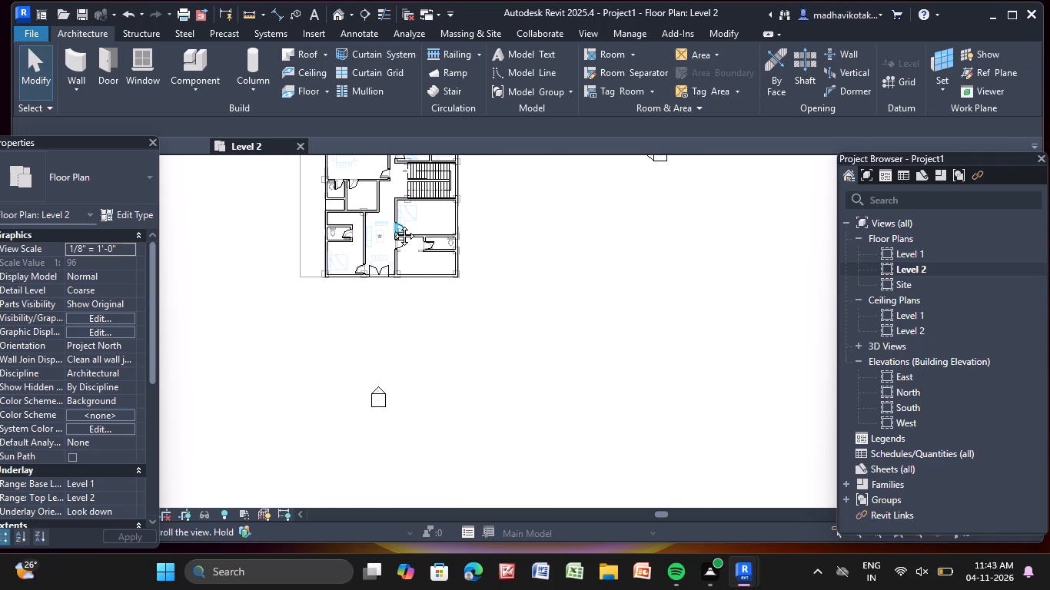
middle_drag(393, 224, 347, 399)
scroll(376, 329, up, 6)
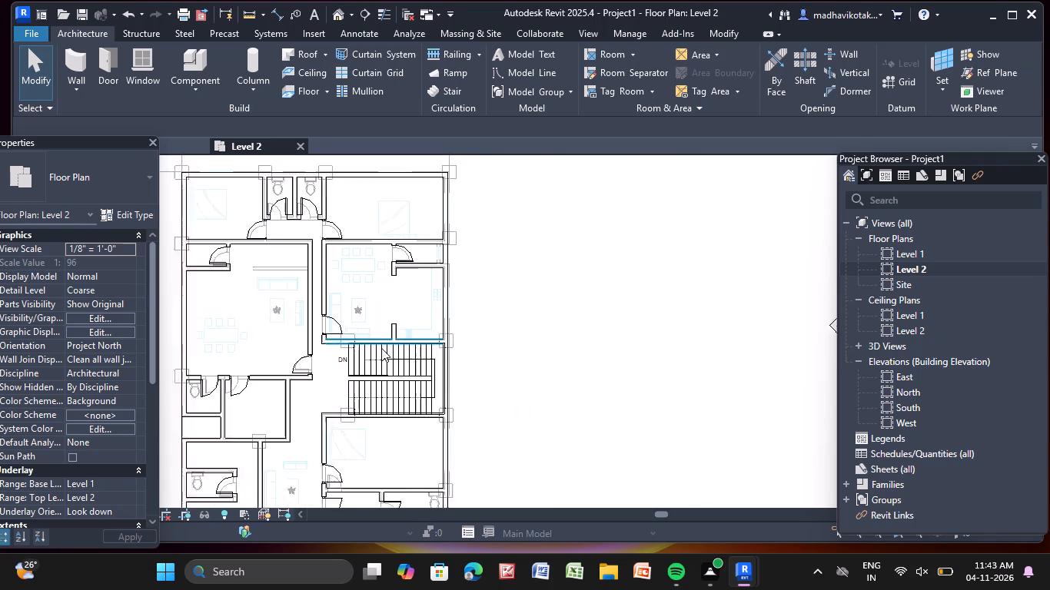
double_click(924, 390)
scroll(434, 370, up, 2)
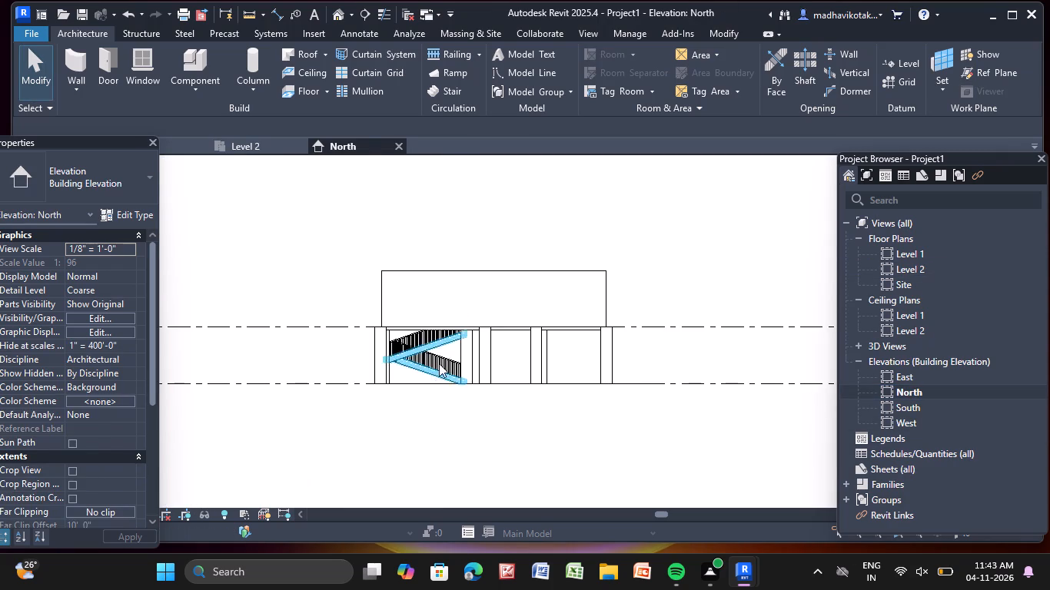
scroll(439, 363, up, 1)
click(538, 220)
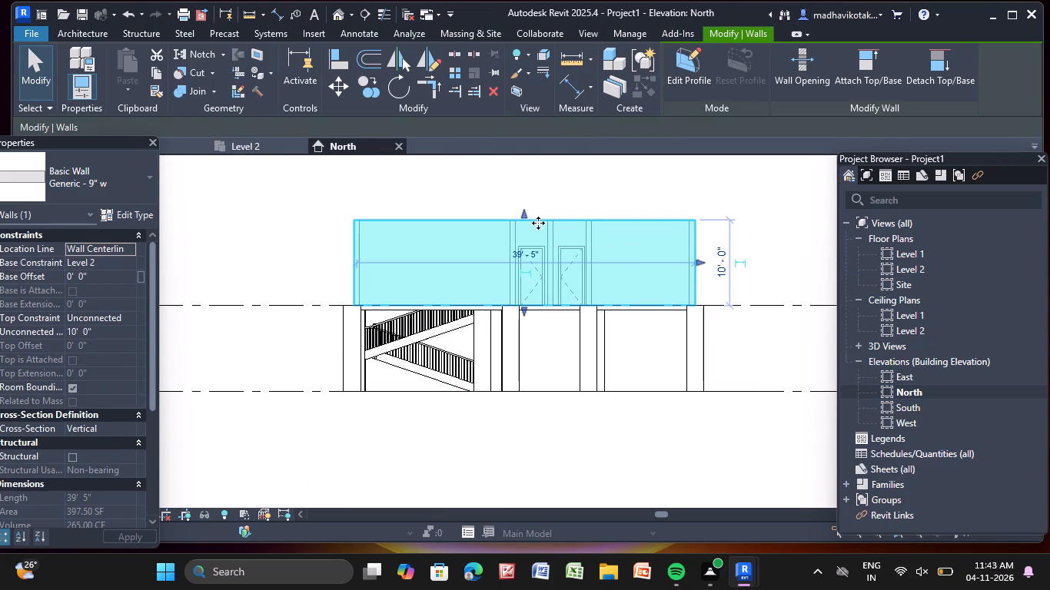
key(Escape)
key(Escape)
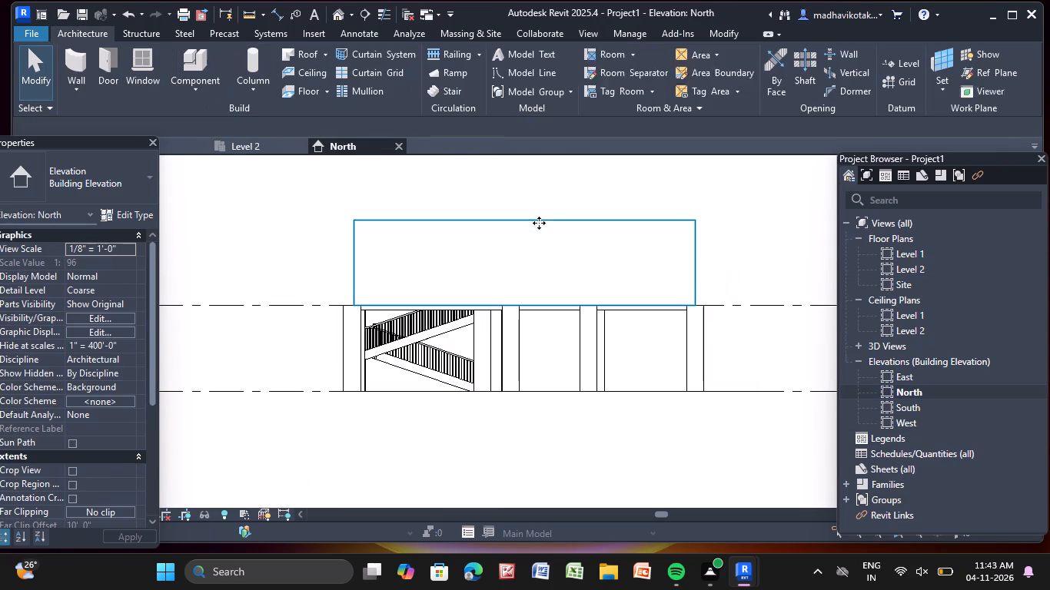
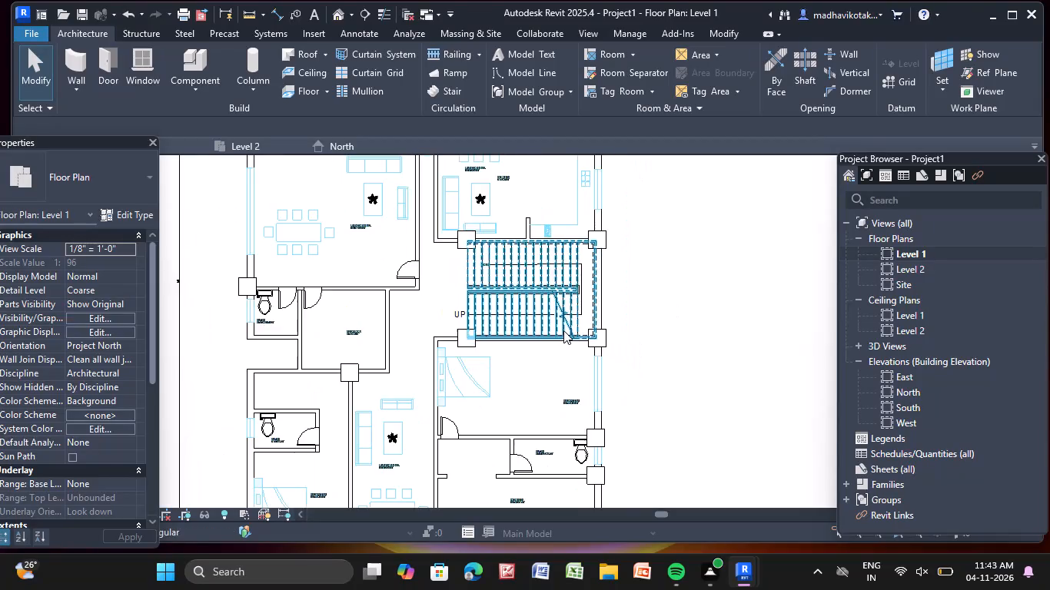
Return from the Level 1 plan to the Level 2 floor plan.
middle_drag(569, 333, 568, 398)
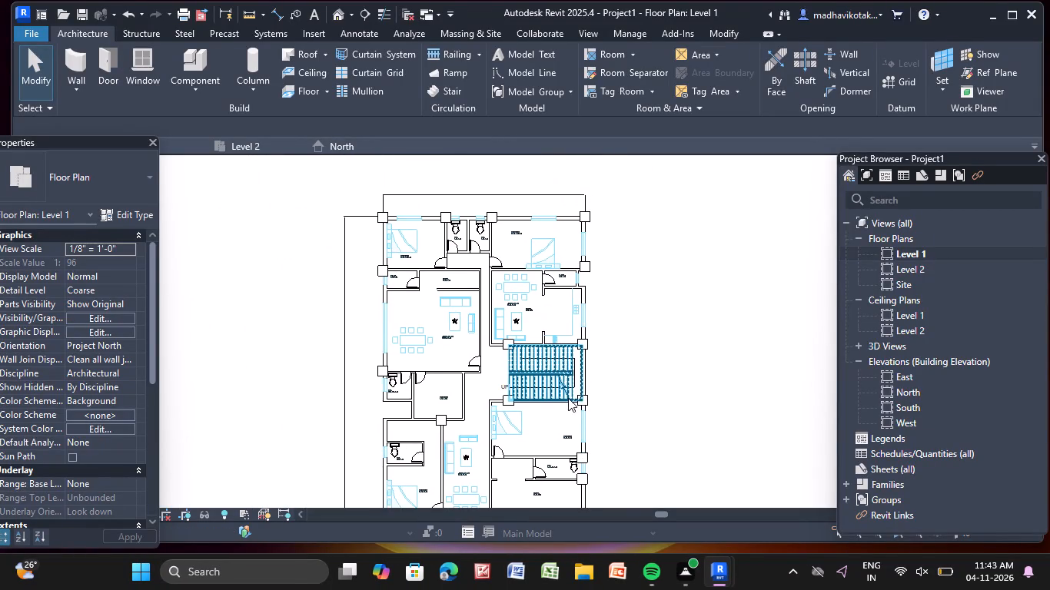
scroll(567, 396, down, 4)
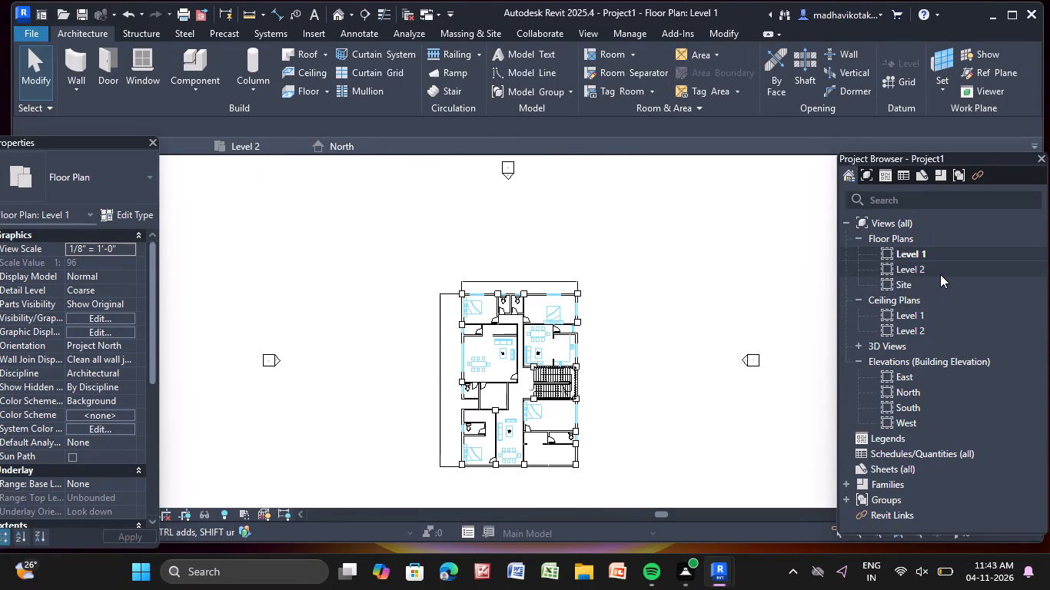
double_click(940, 274)
scroll(513, 353, down, 6)
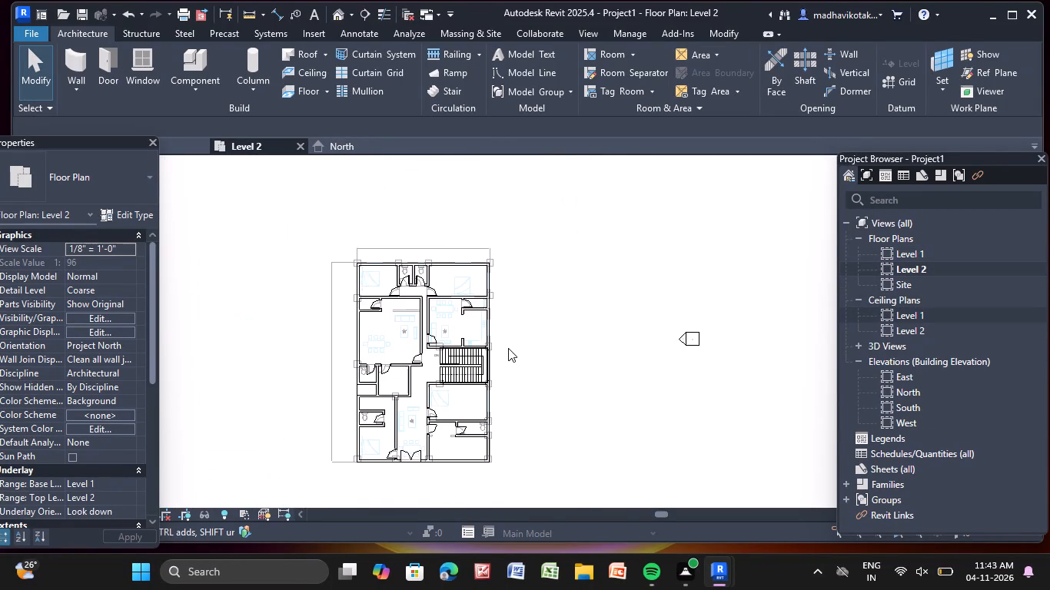
middle_drag(508, 348, 518, 292)
Start placing windows and open the Windows category of the Autodesk family library.
click(114, 53)
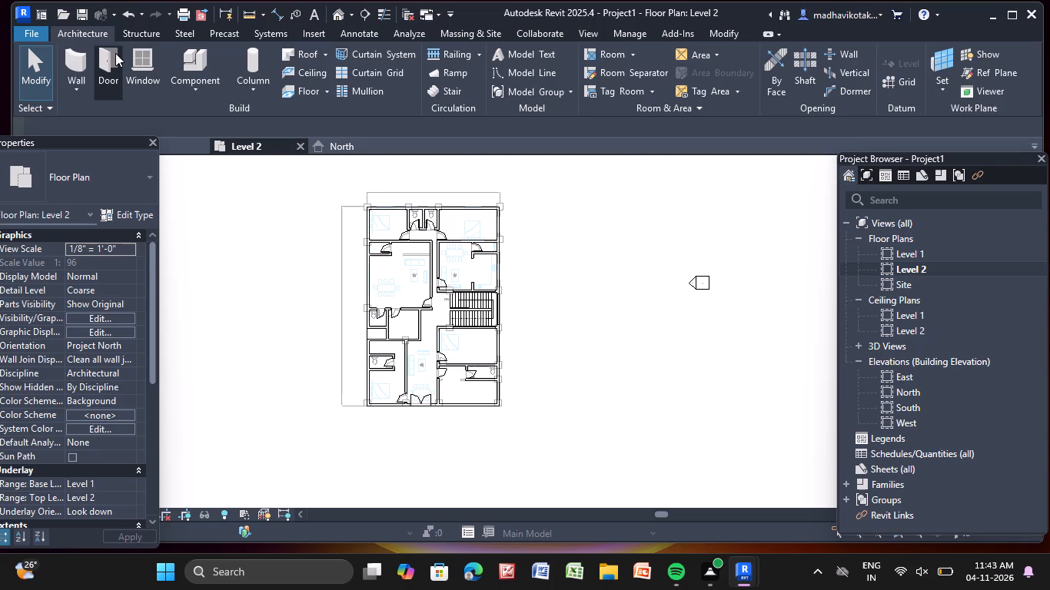
click(83, 35)
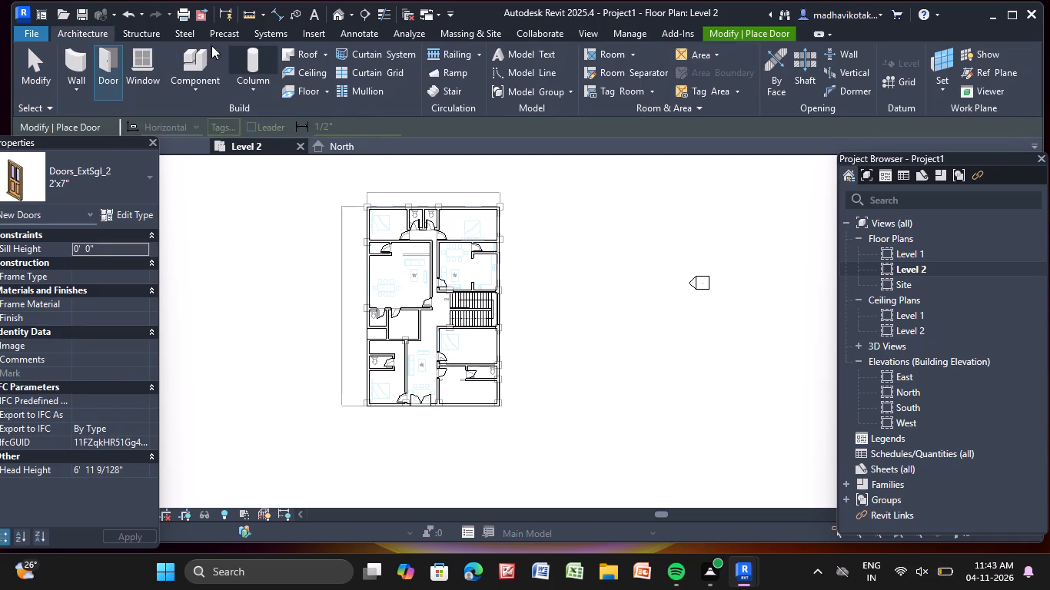
click(146, 54)
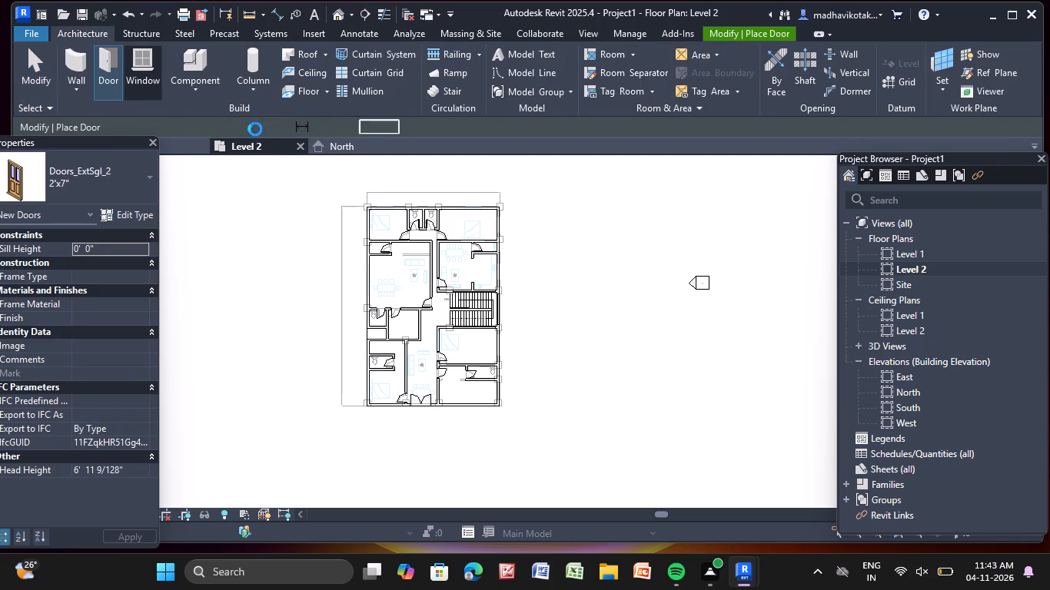
click(78, 35)
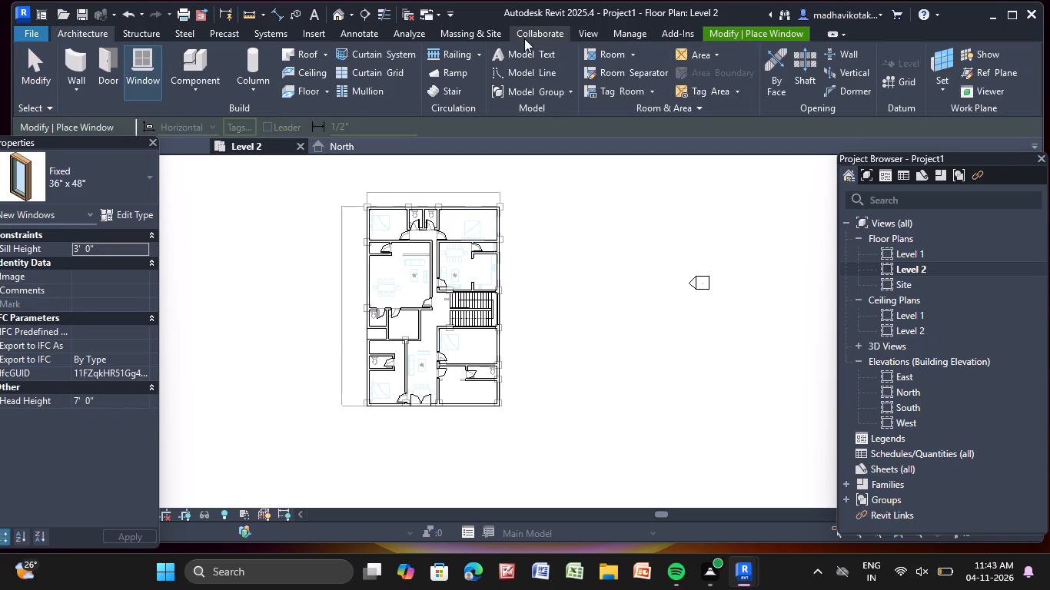
click(311, 38)
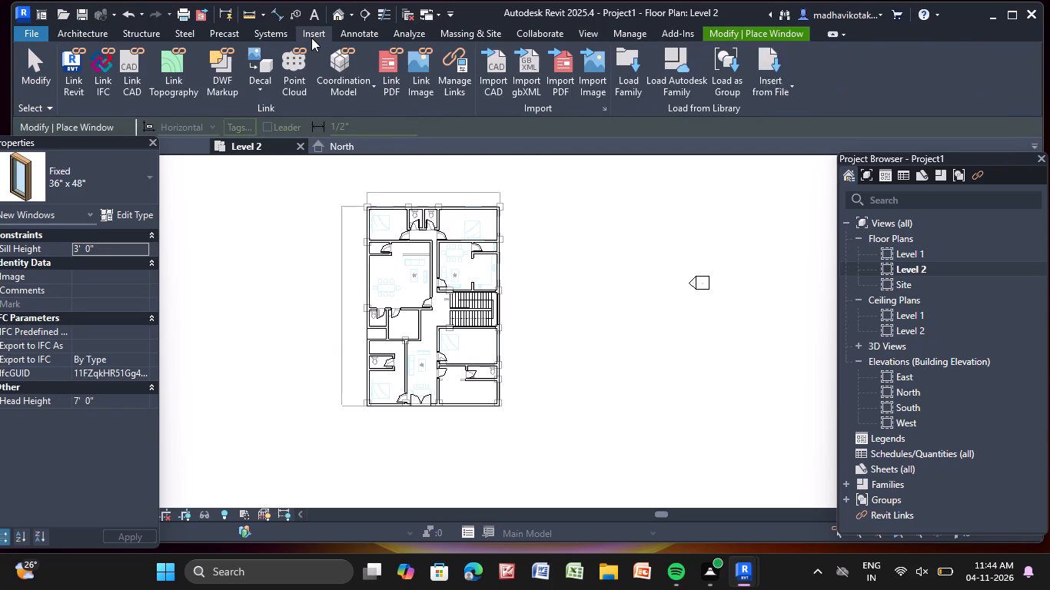
click(678, 78)
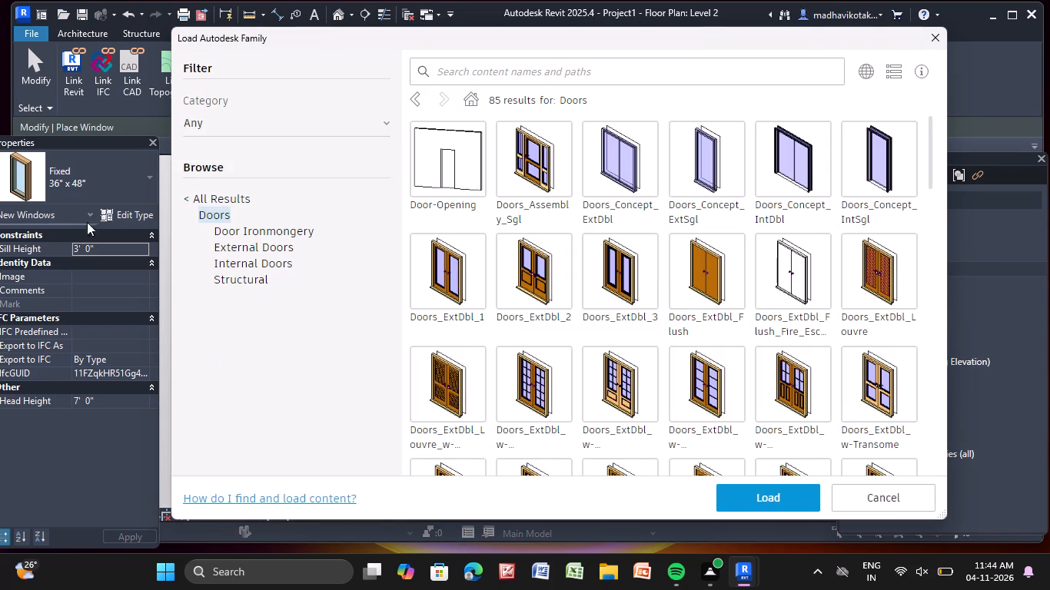
click(208, 194)
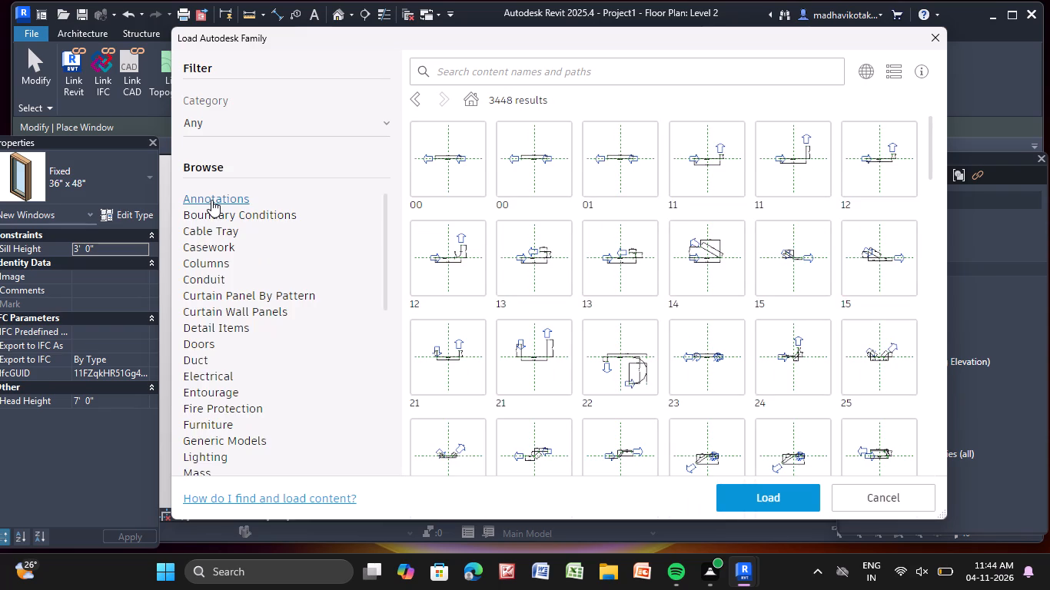
scroll(211, 208, down, 5)
scroll(247, 411, down, 8)
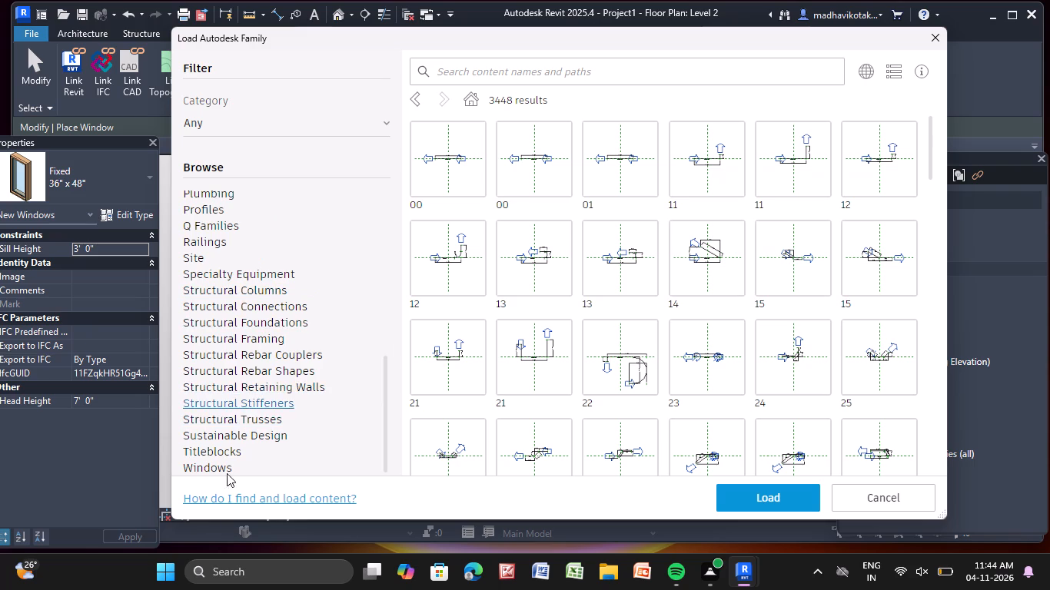
click(228, 472)
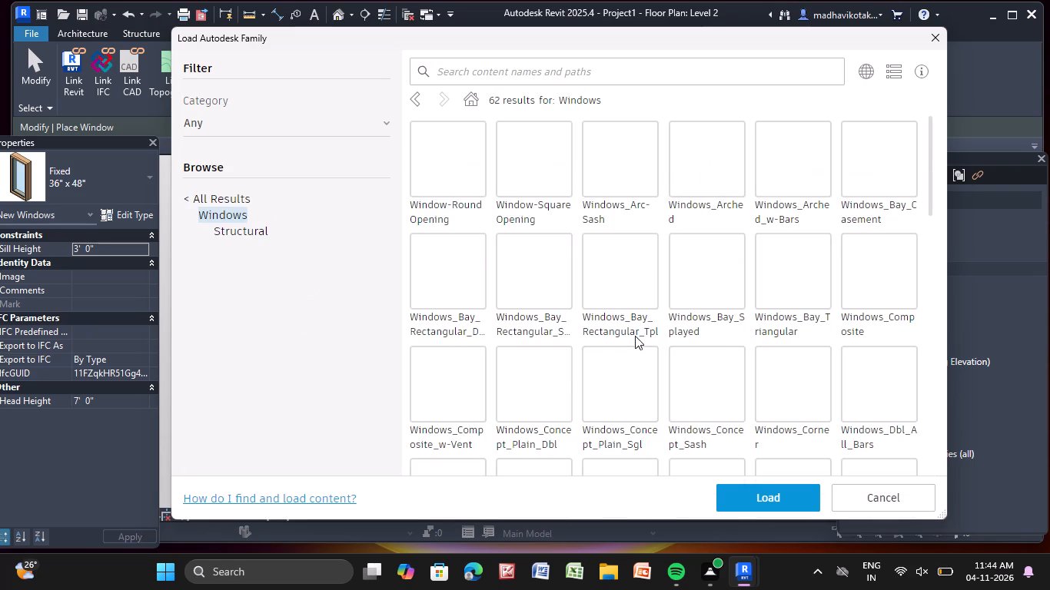
Browse the window families and load Windows_Tpl_Plain and Windows_Tpl_w-Glazing_Cross-Bars into the project.
scroll(586, 195, down, 6)
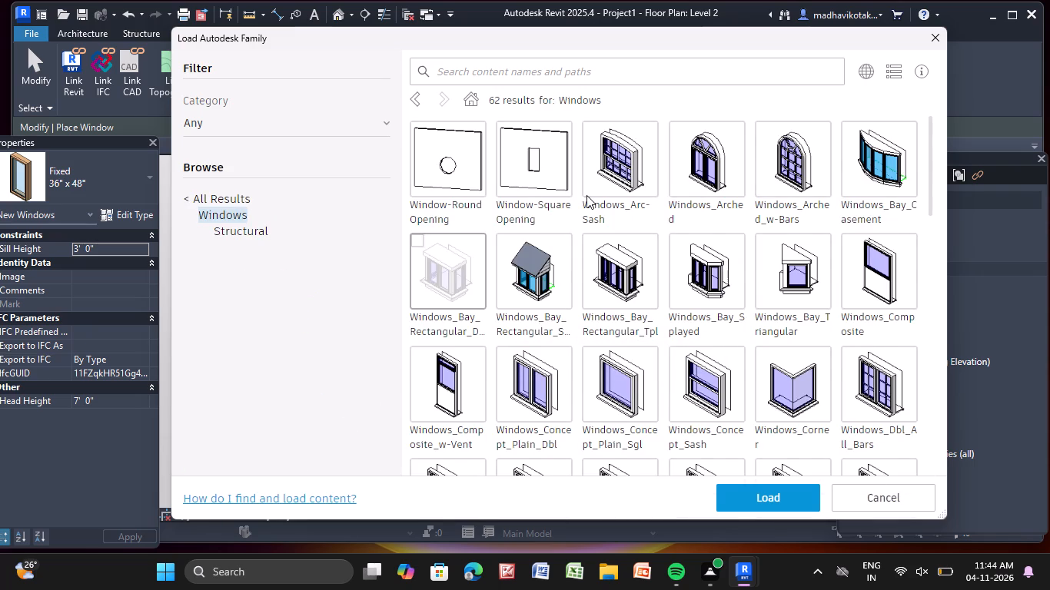
scroll(728, 277, down, 11)
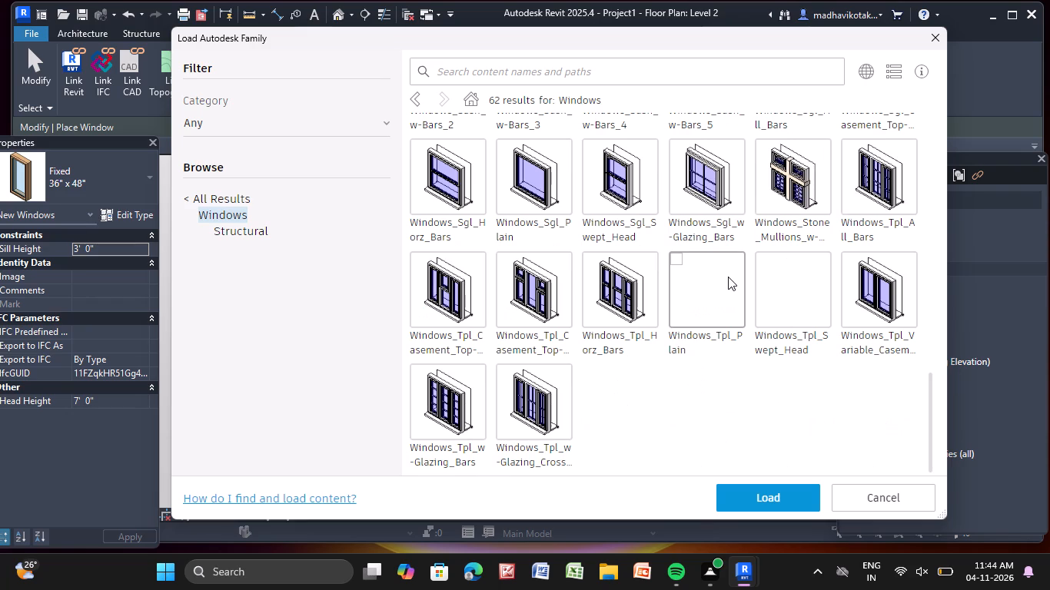
scroll(728, 277, down, 4)
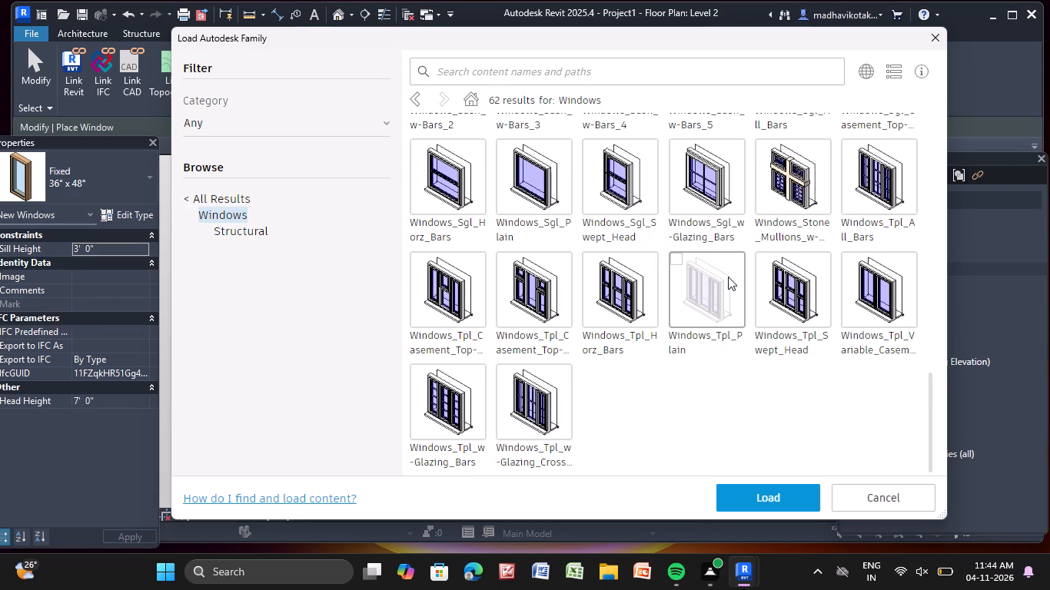
scroll(691, 209, up, 2)
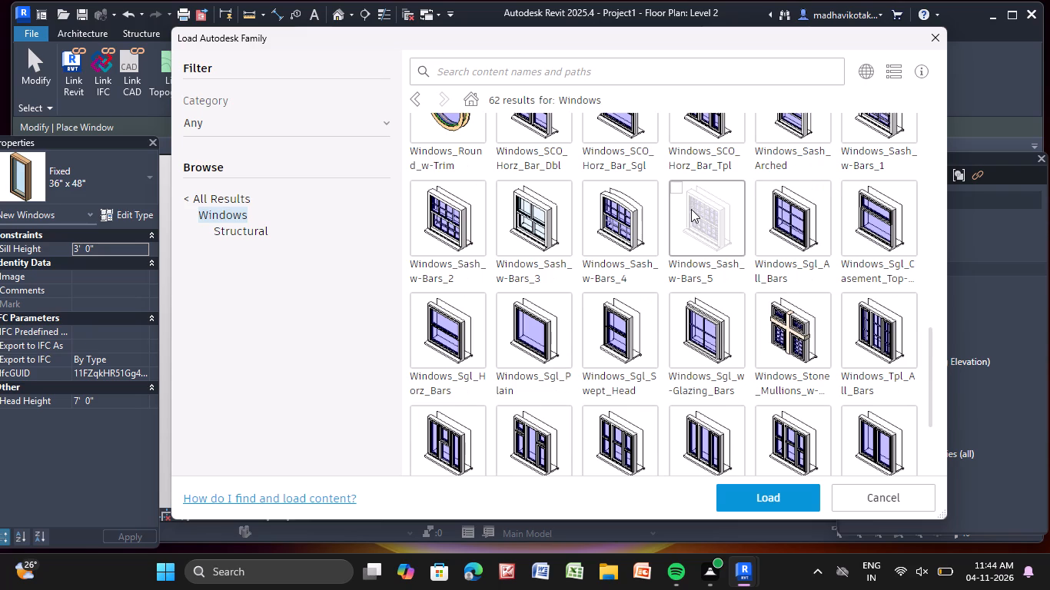
scroll(691, 209, up, 1)
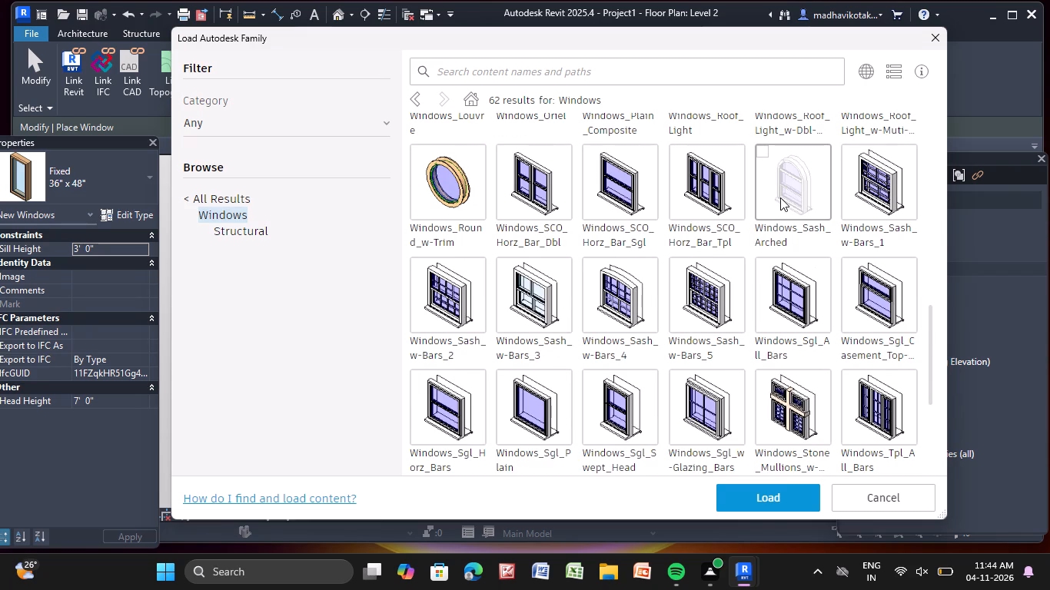
scroll(723, 323, up, 1)
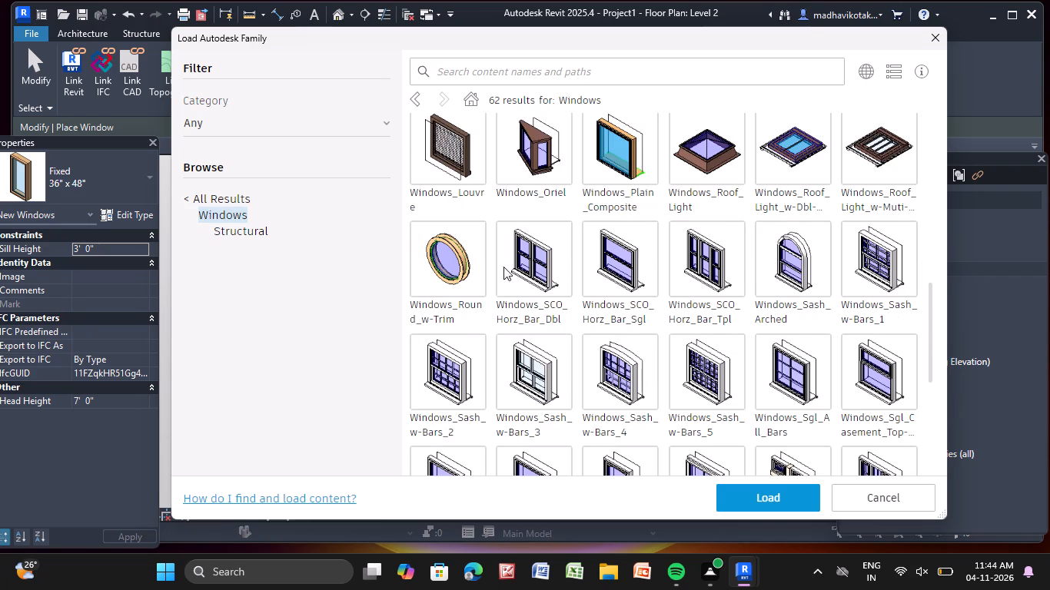
scroll(562, 238, up, 5)
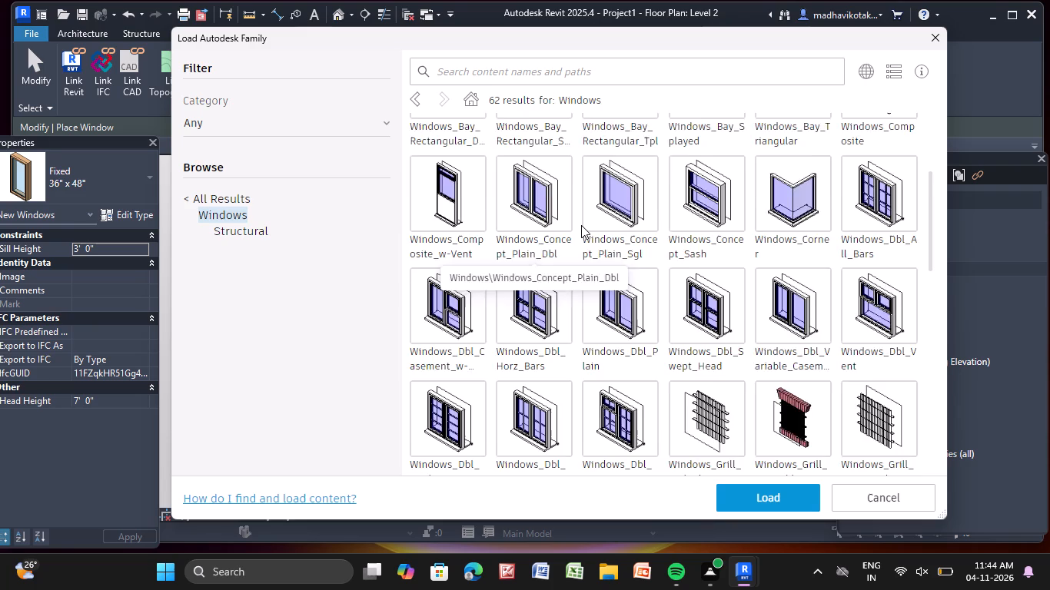
scroll(582, 225, up, 3)
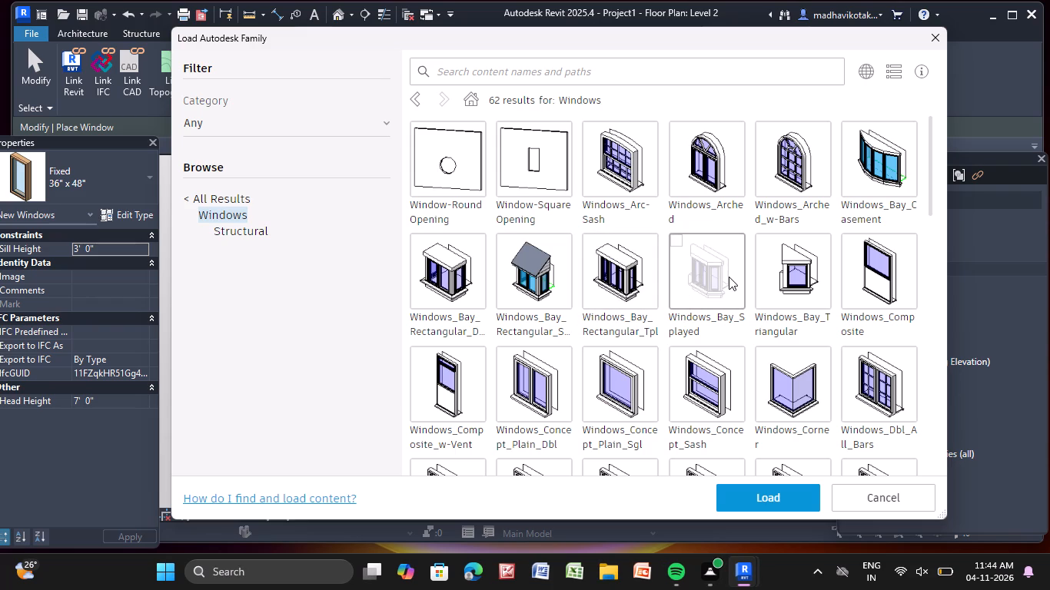
scroll(882, 466, down, 9)
scroll(796, 400, down, 6)
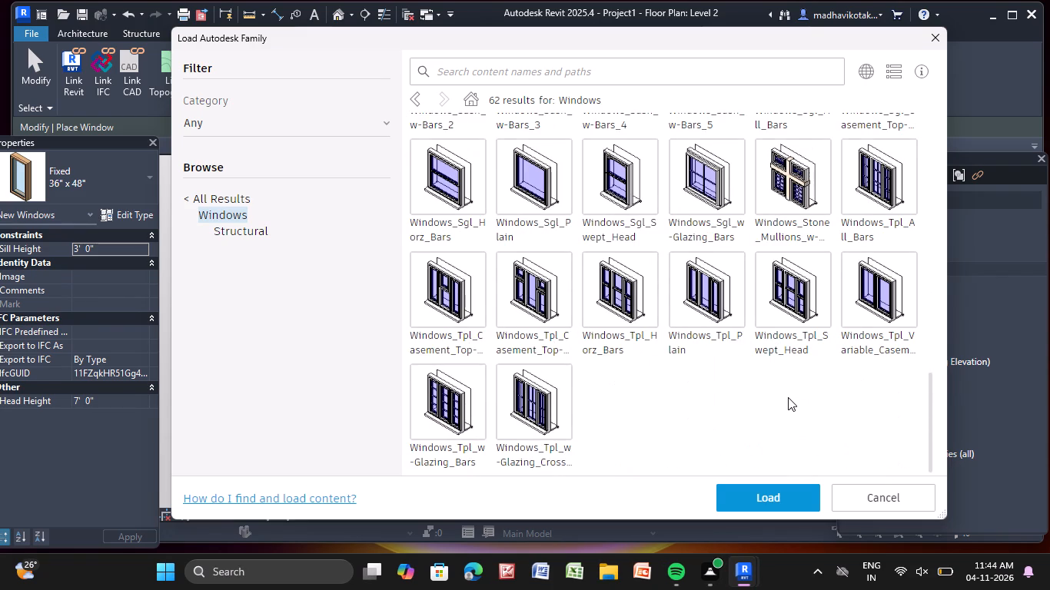
click(672, 290)
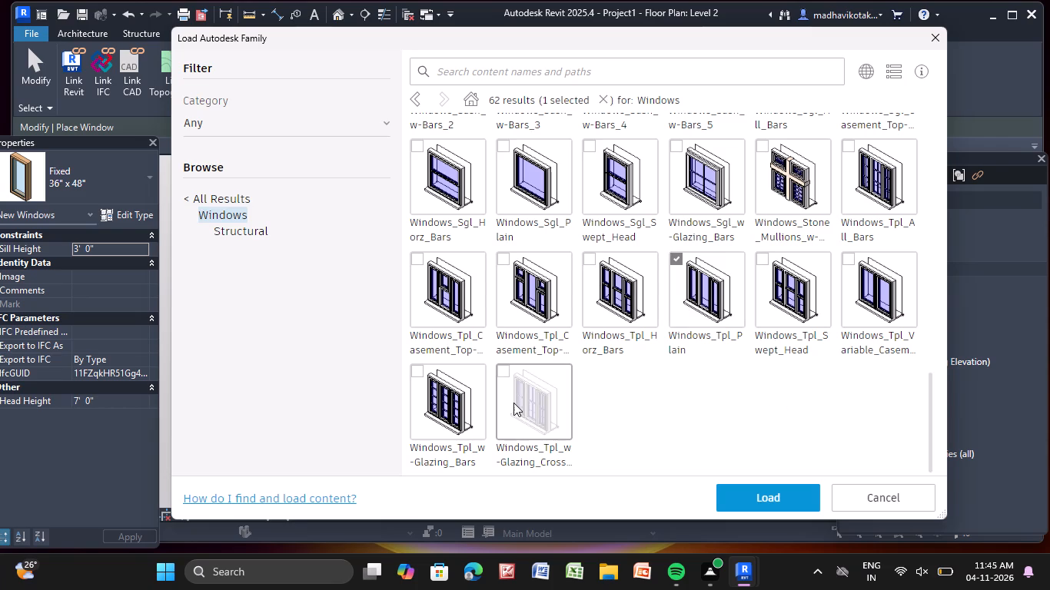
click(513, 403)
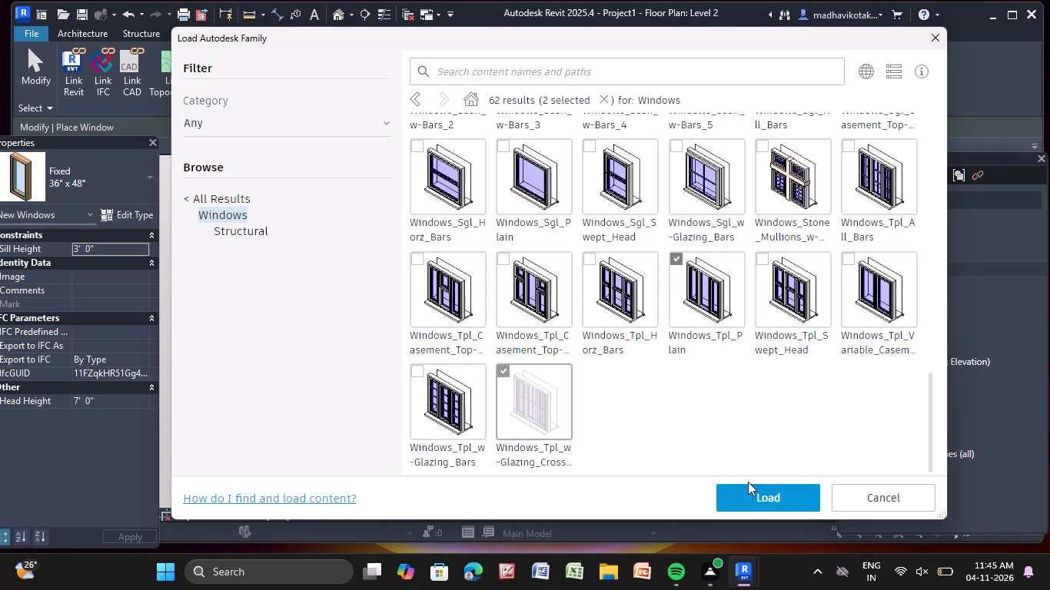
click(745, 493)
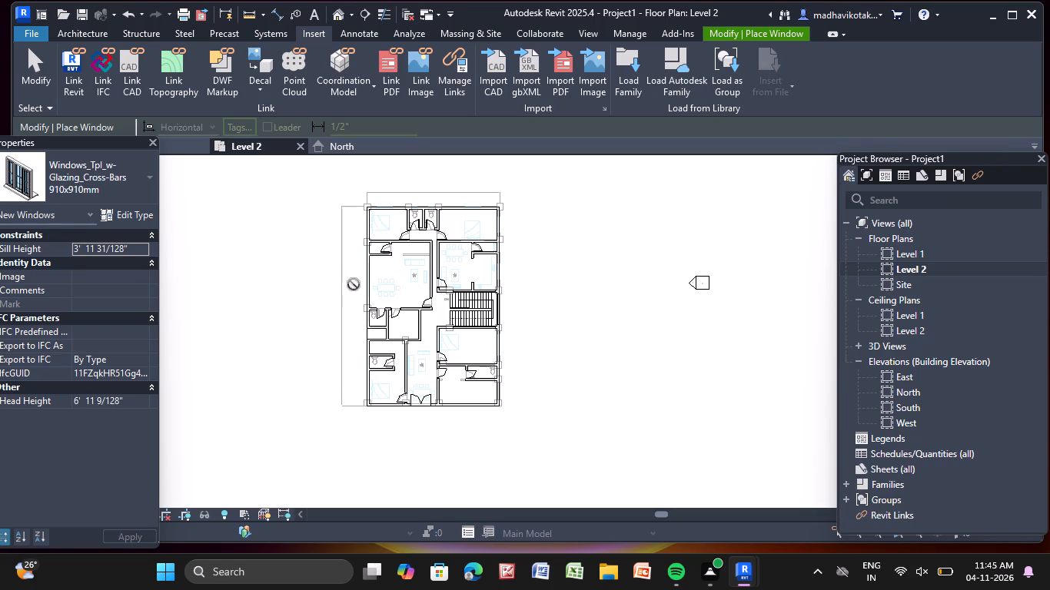
Place a Windows_Tpl_w-Glazing_Cross-Bars 910x1210mm window in the bottom wall of the lower-right room, 8'-6" from its left wall.
click(78, 32)
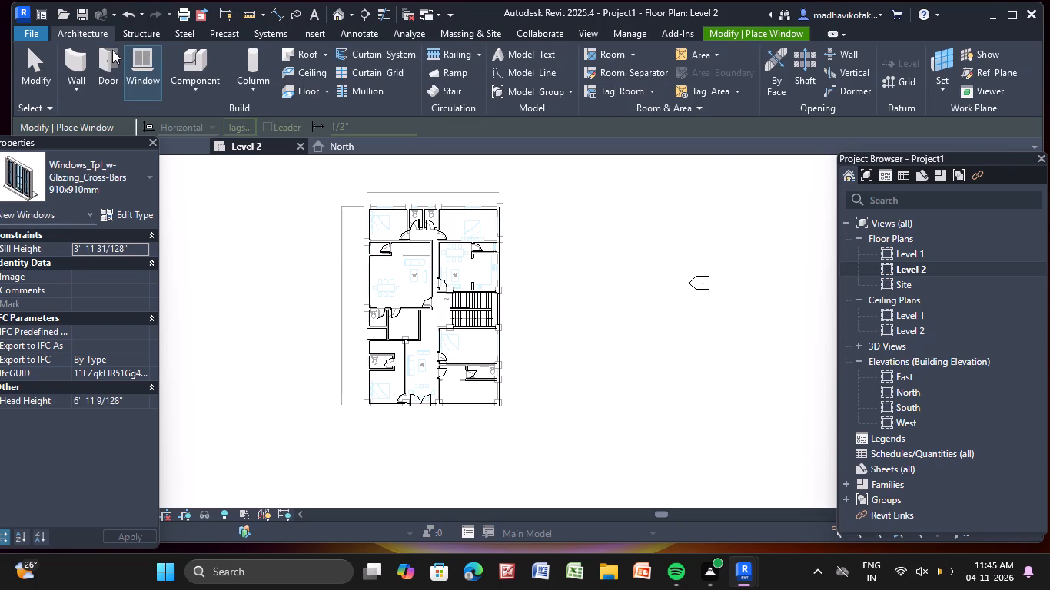
click(129, 55)
scroll(442, 425, up, 10)
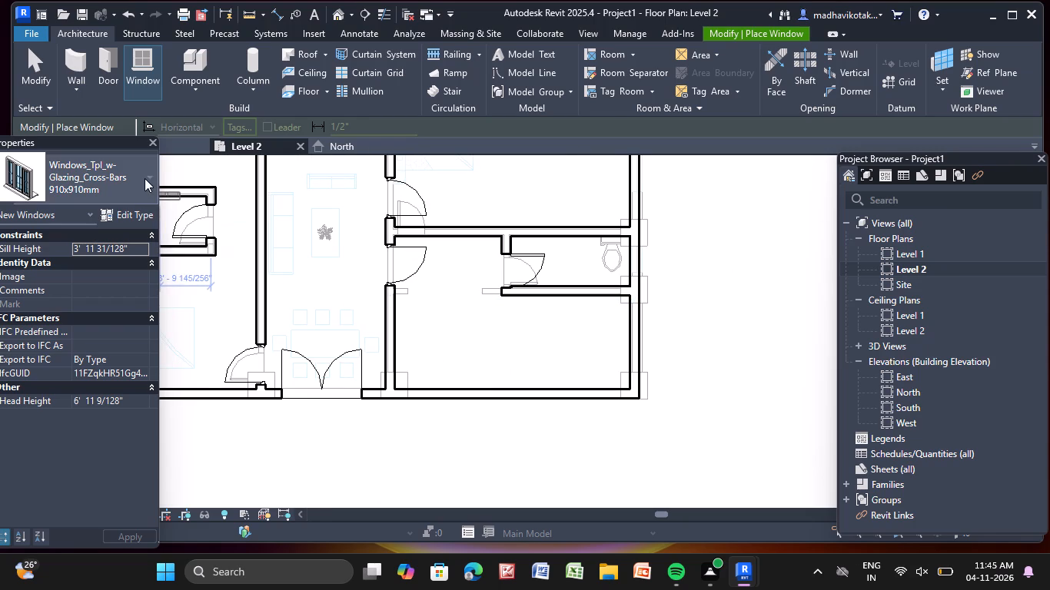
click(145, 178)
click(63, 346)
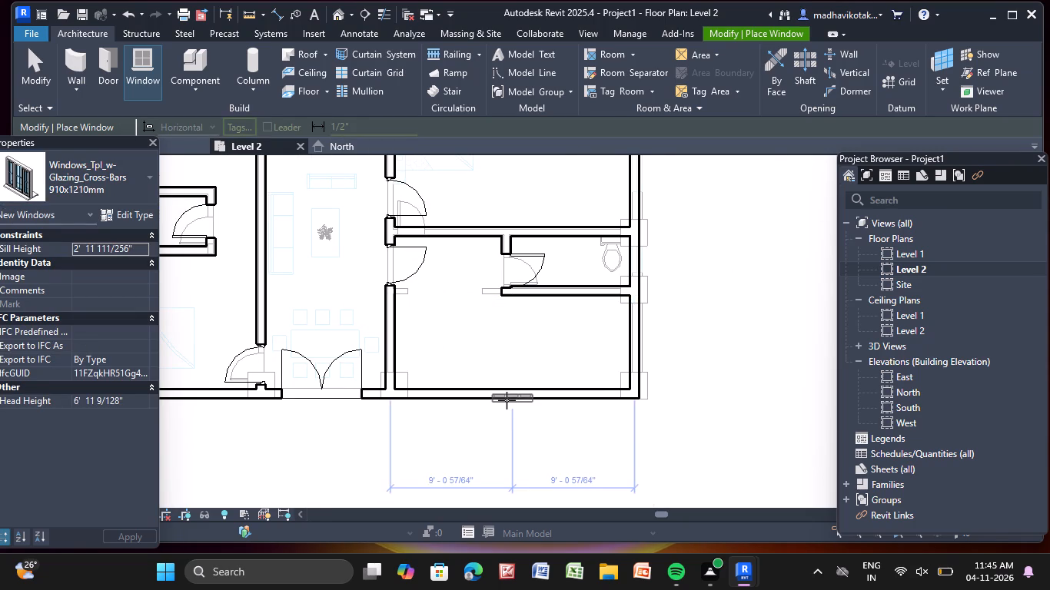
scroll(507, 400, up, 5)
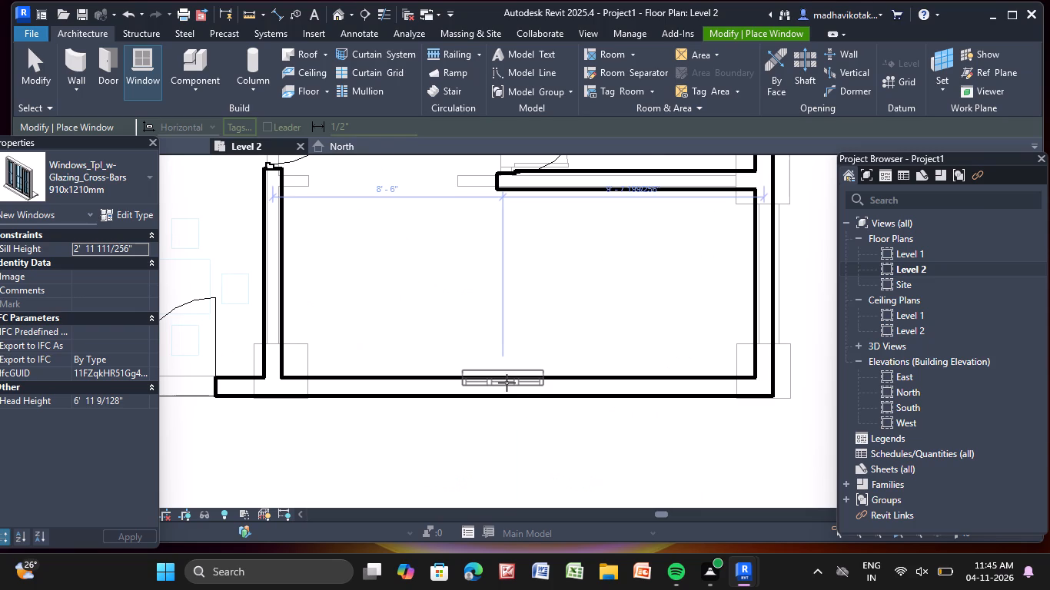
click(503, 393)
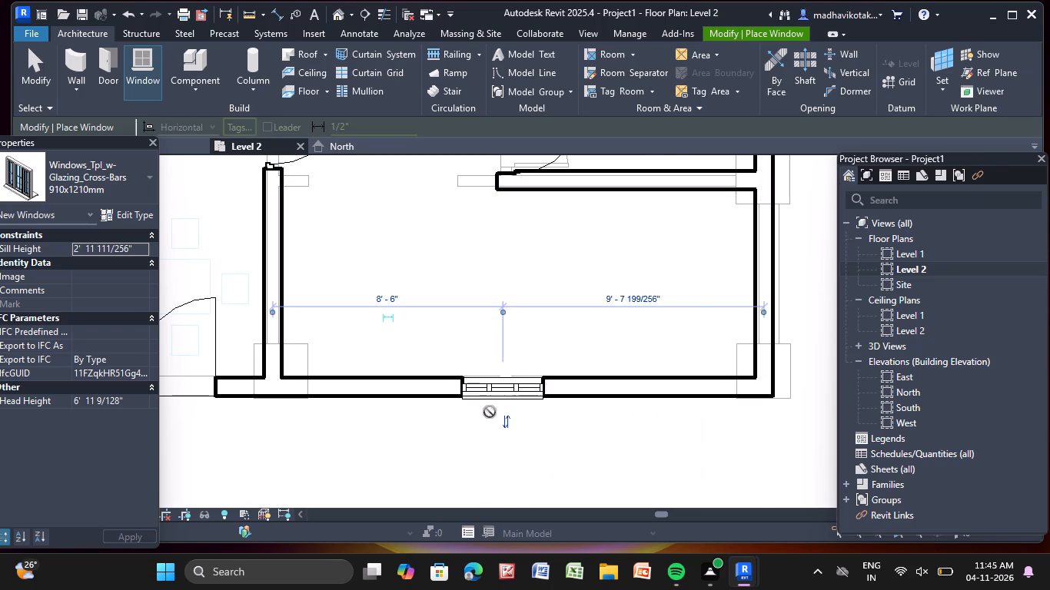
Add 910x1210mm windows to the lower-left bedroom: one in the bottom wall 5'-0" from the corner, one in the left wall 5'-0" below the toilet.
scroll(490, 412, down, 6)
middle_drag(322, 327, 585, 346)
scroll(461, 426, up, 2)
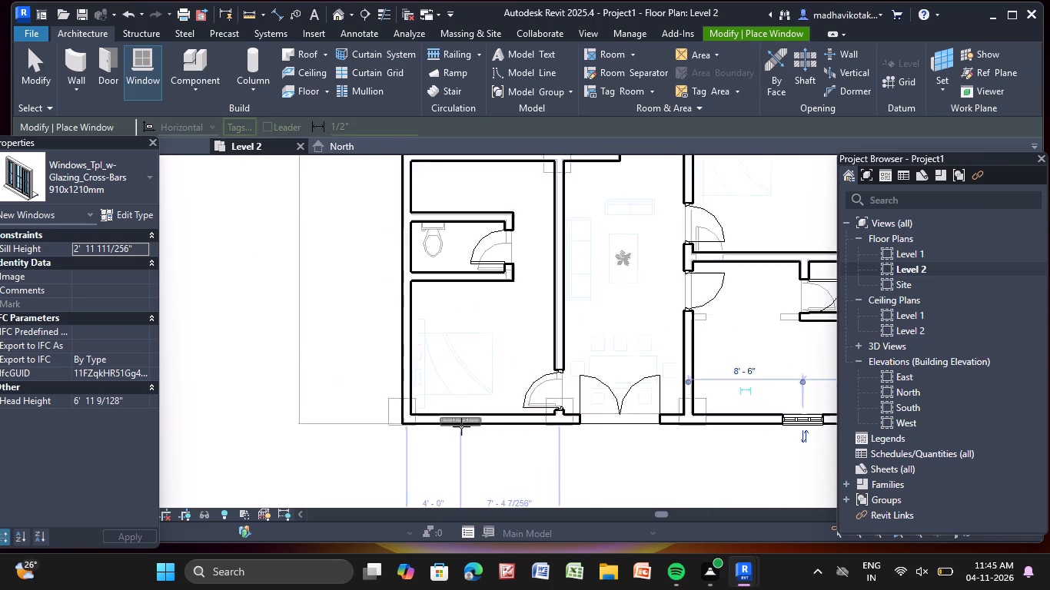
scroll(461, 426, up, 3)
click(479, 424)
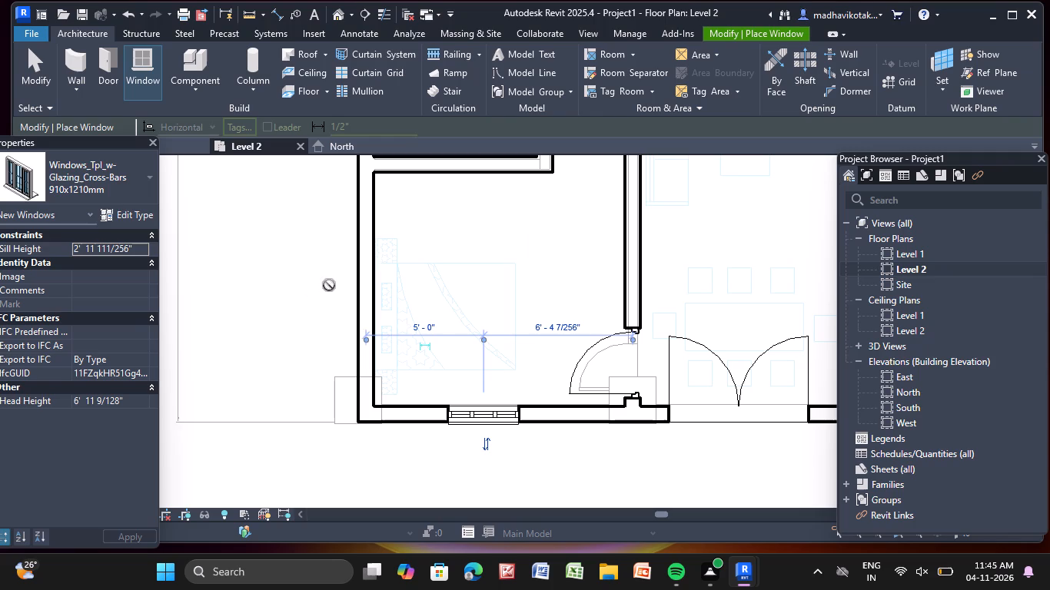
click(355, 280)
Add 910x1210mm cross-bar windows to the right exterior wall: one 3'-0" above the bottom corner, one centred in the bedroom below the stairs.
scroll(357, 280, down, 7)
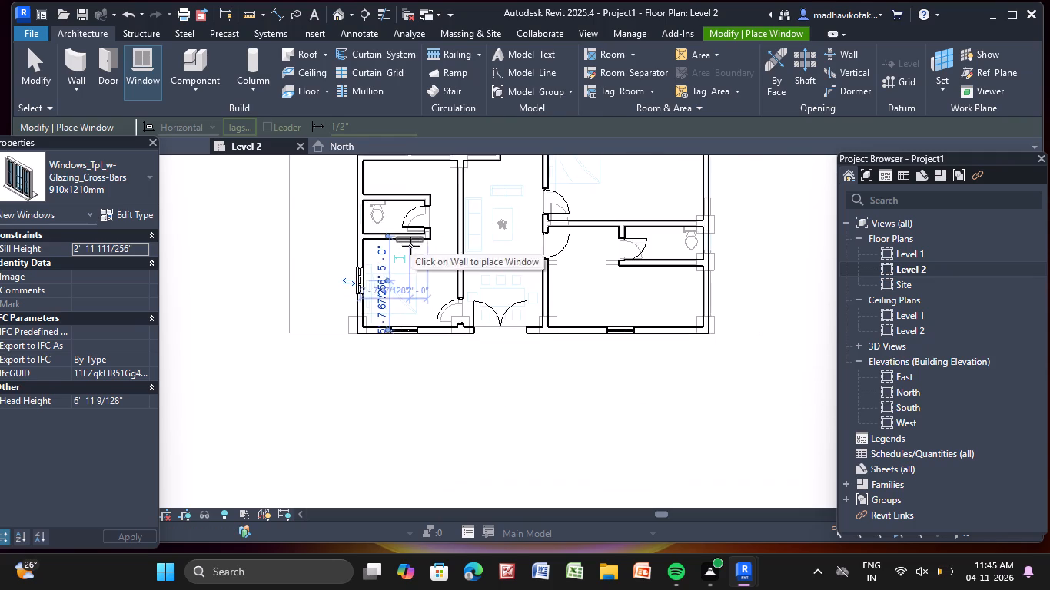
middle_drag(410, 246, 232, 326)
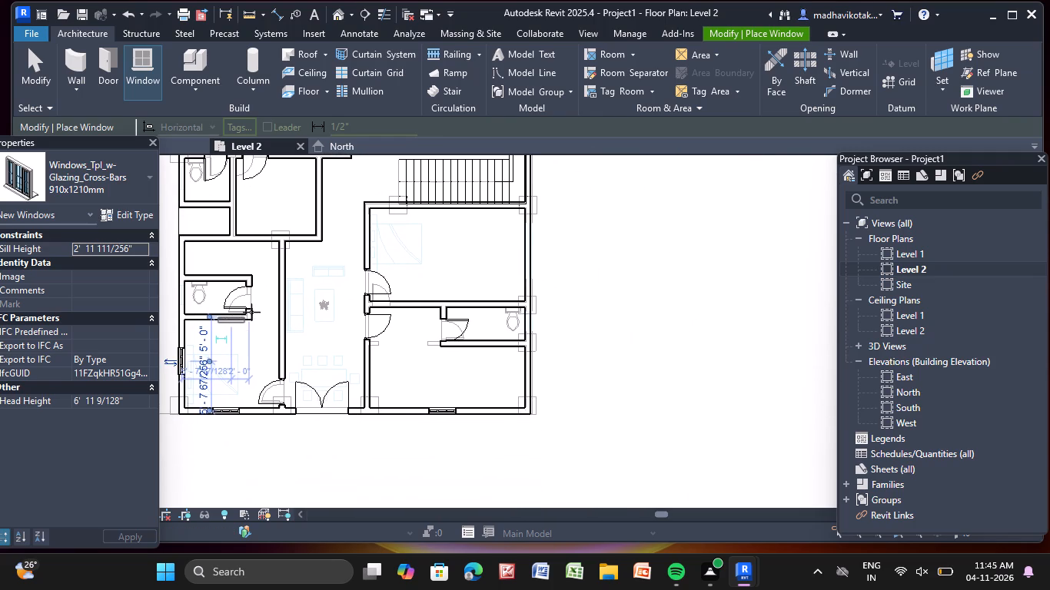
scroll(527, 409, up, 13)
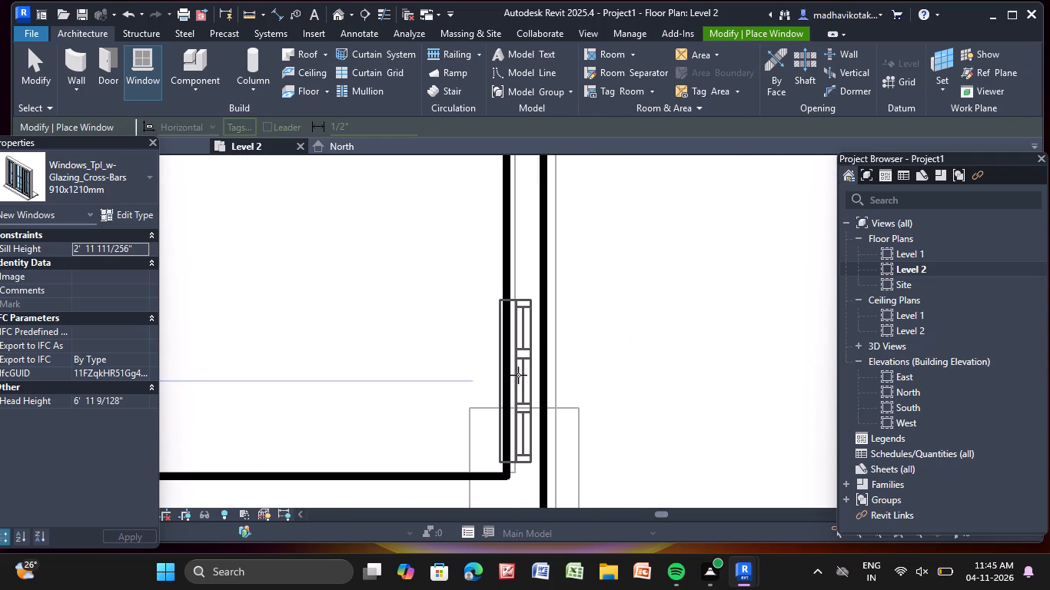
click(544, 332)
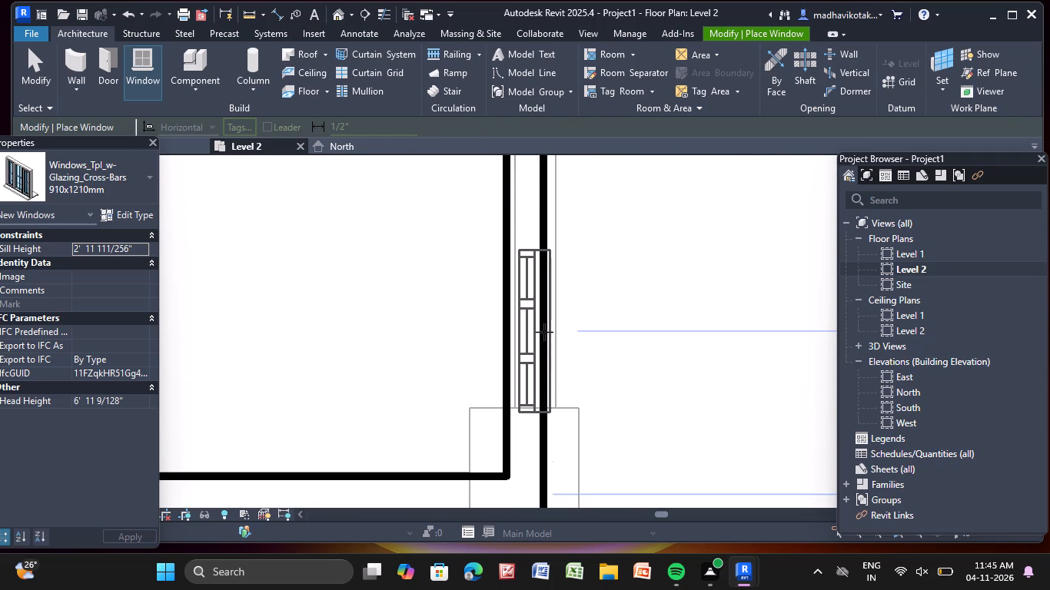
scroll(573, 300, down, 7)
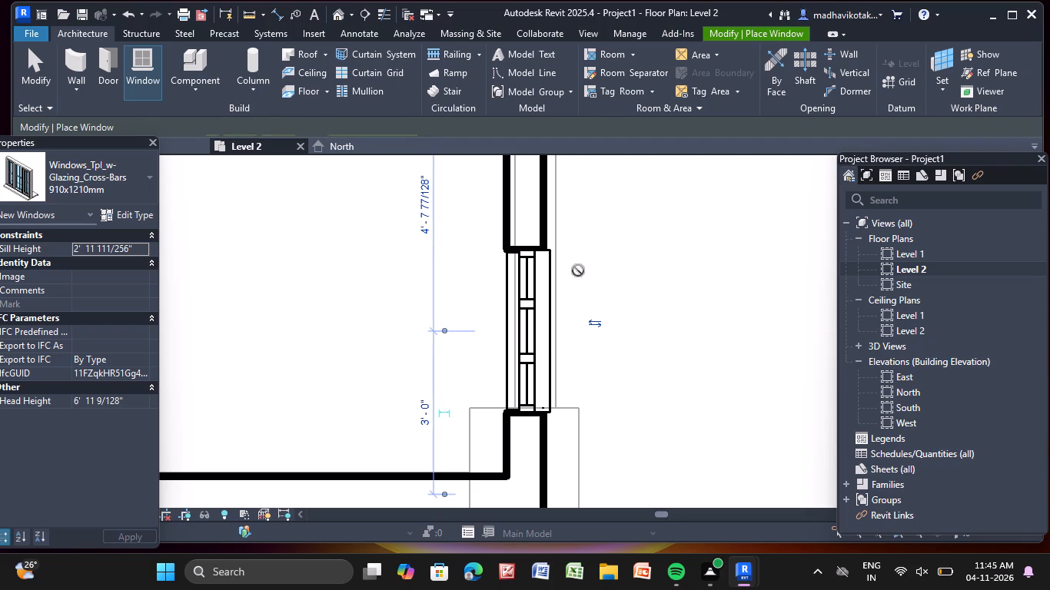
scroll(569, 225, down, 3)
middle_drag(569, 225, 572, 393)
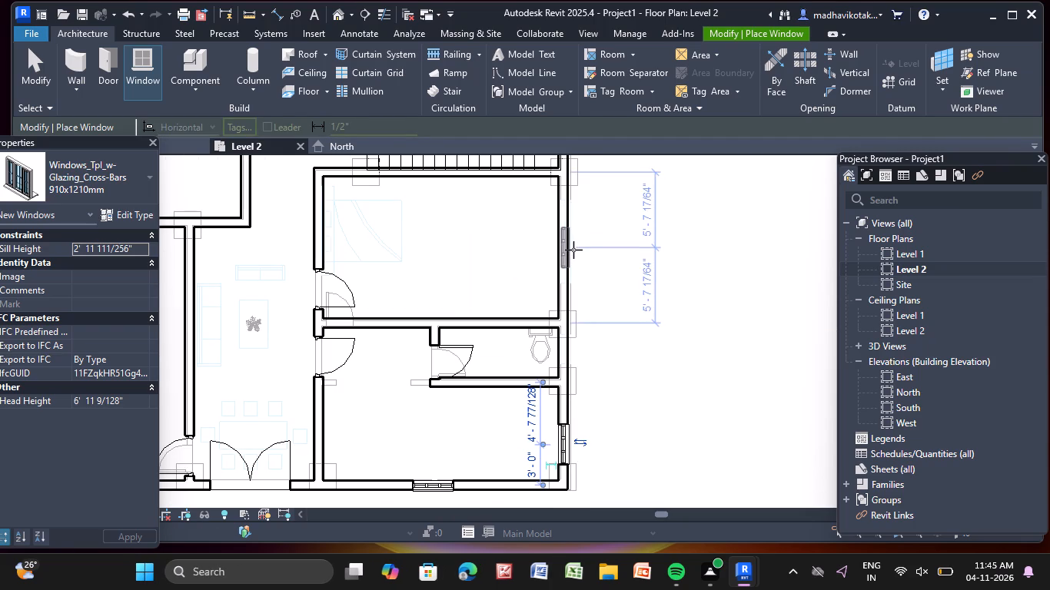
click(573, 250)
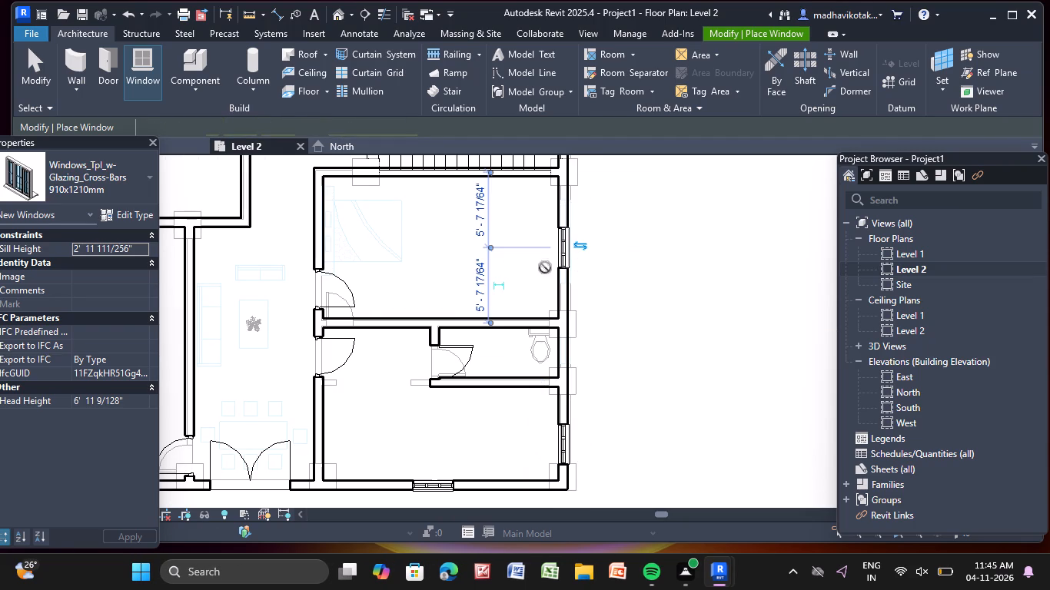
Place Windows_Tpl_Plain 1360x910mm windows in the kitchen's right exterior wall, 5'-0" from its upper wall, and the left living room's exterior wall, 7'-0" down.
scroll(356, 300, down, 5)
middle_drag(368, 238, 364, 262)
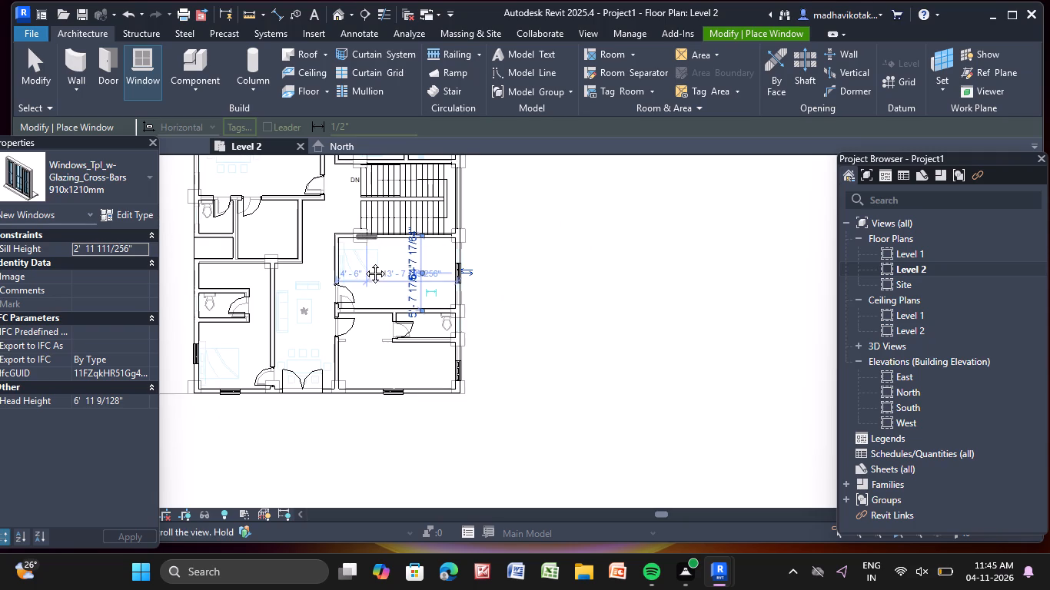
middle_drag(364, 262, 376, 399)
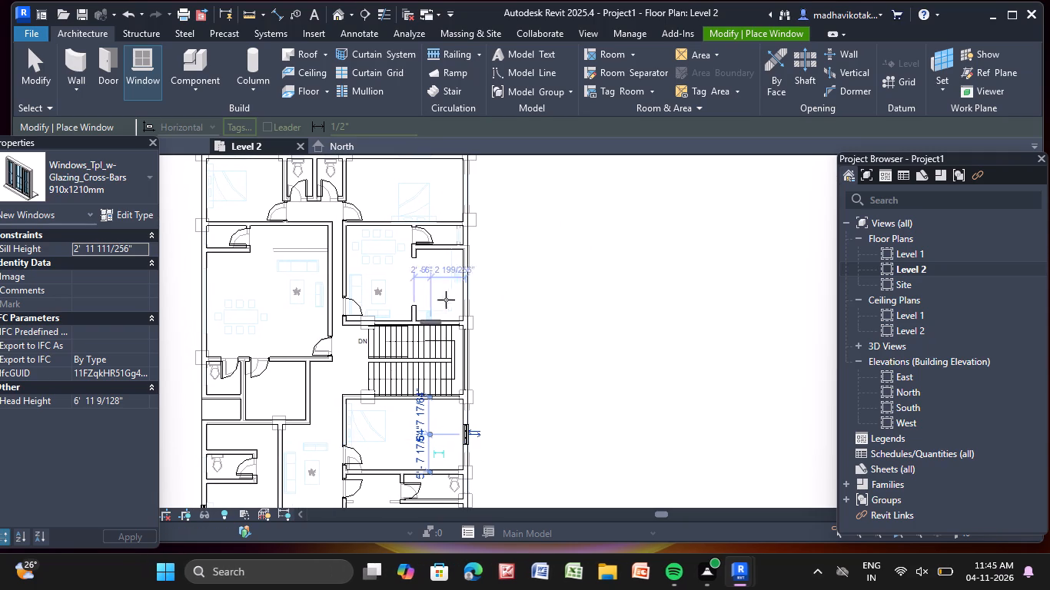
scroll(464, 280, up, 4)
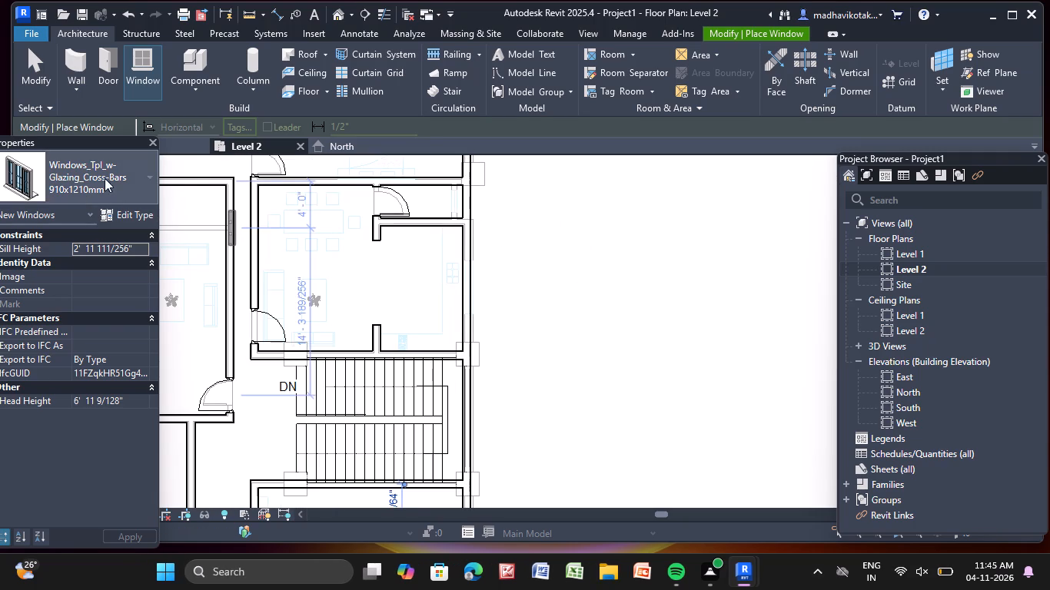
click(119, 174)
scroll(94, 309, up, 2)
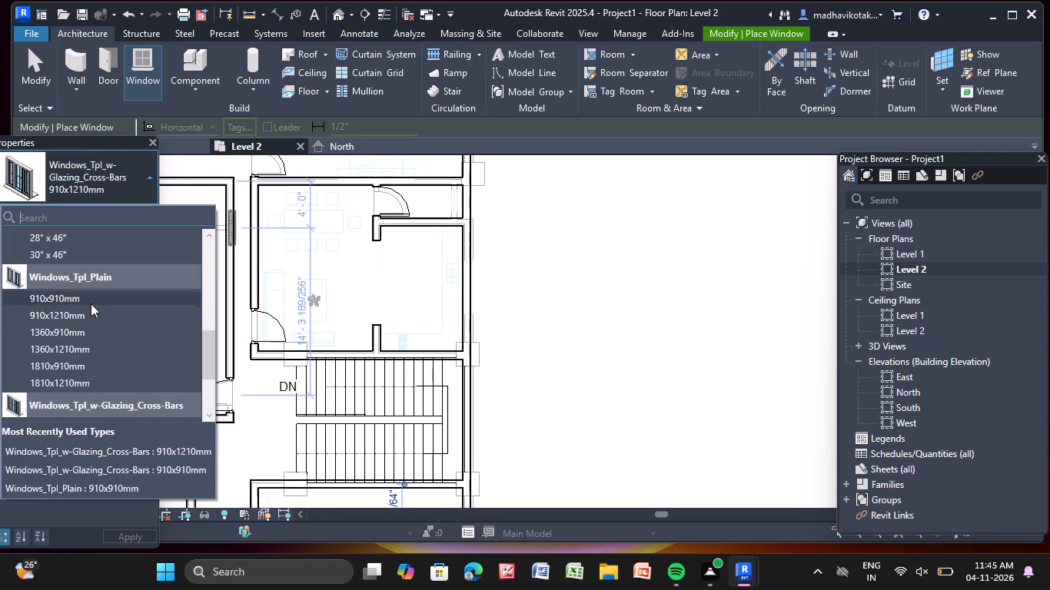
click(73, 330)
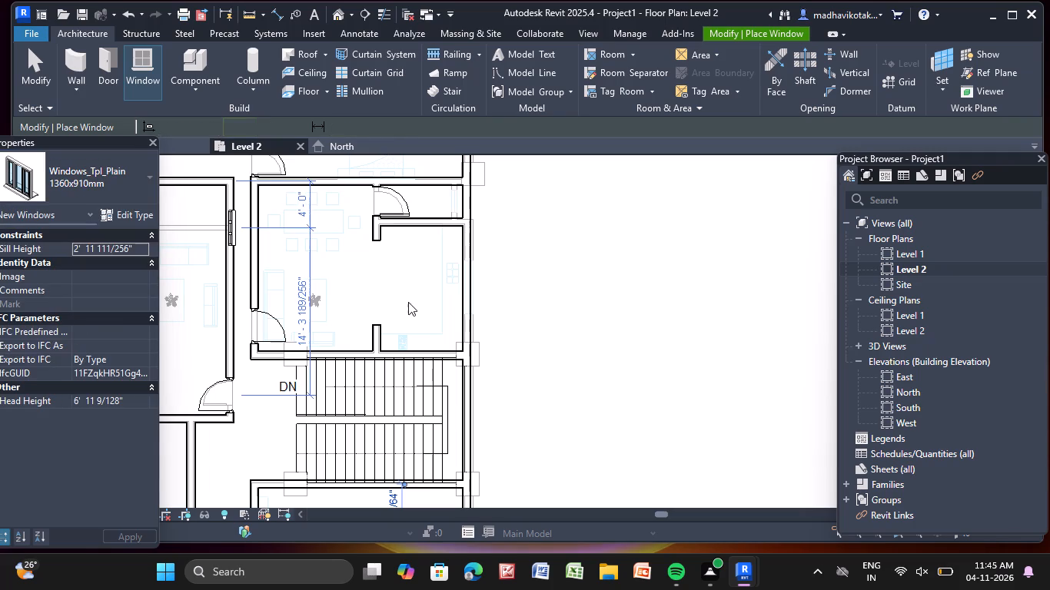
click(467, 280)
scroll(467, 280, down, 4)
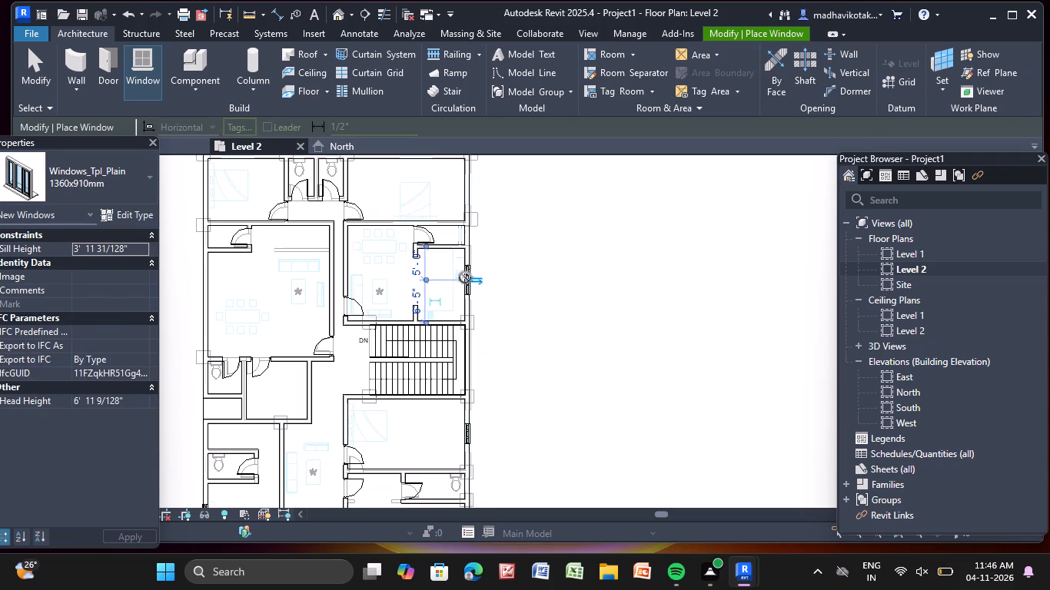
scroll(205, 297, up, 2)
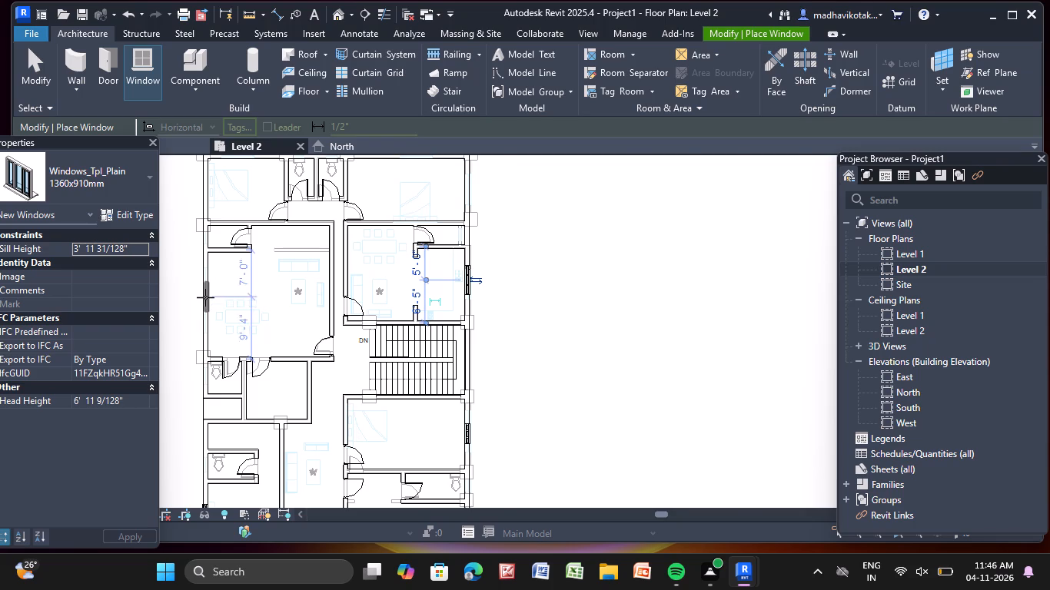
scroll(205, 297, up, 4)
click(205, 297)
Place Windows_Tpl_w-Glazing_Cross-Bars 910x910mm windows in the upper-left bedroom's left wall, 4'-6" from the top, and centred in the upper-right bedroom's right wall.
scroll(213, 290, down, 5)
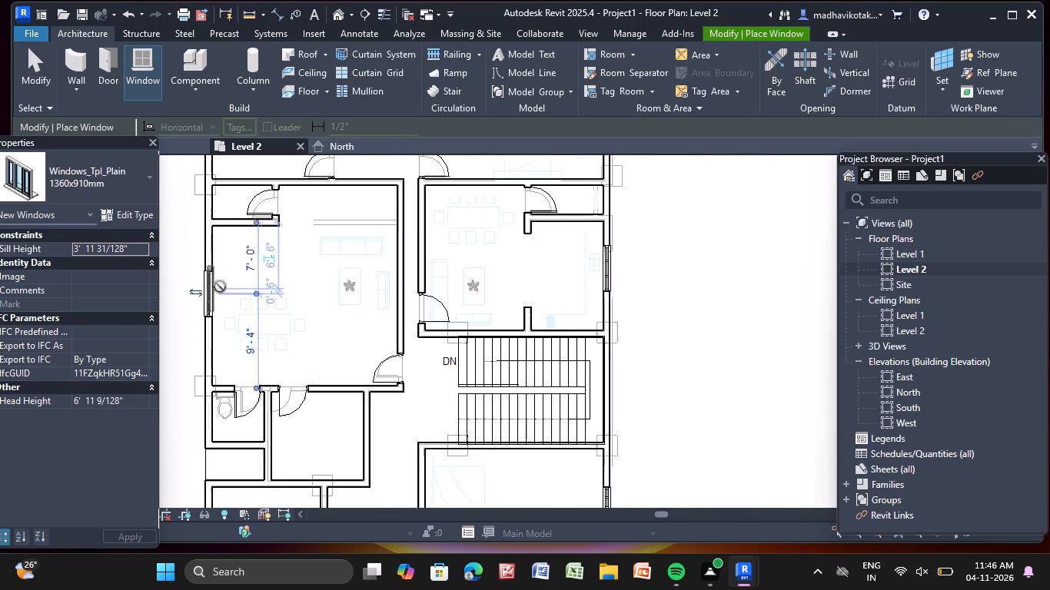
scroll(300, 188, down, 3)
middle_drag(300, 188, 281, 294)
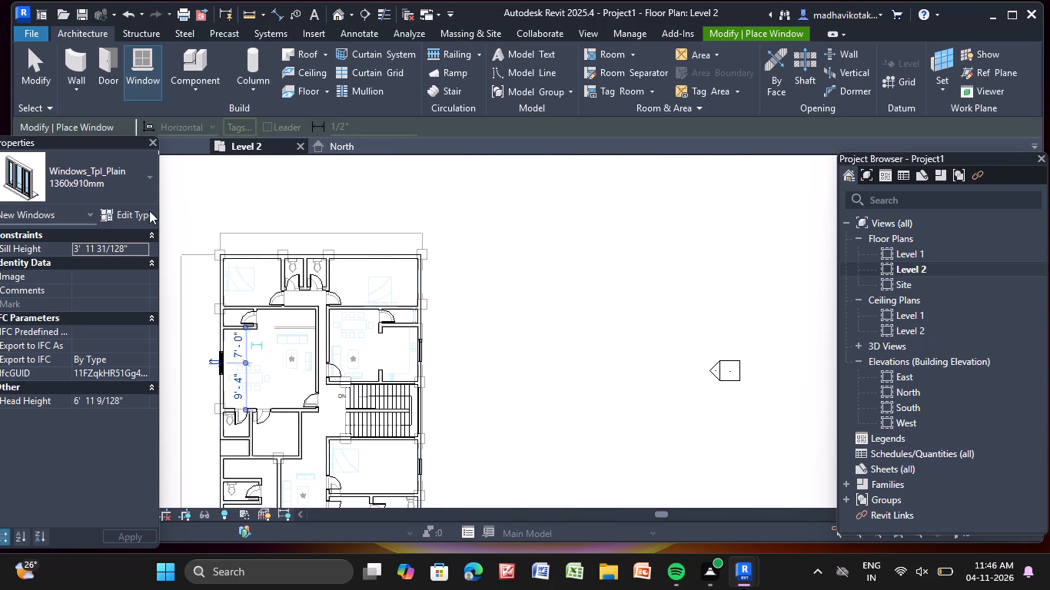
click(137, 190)
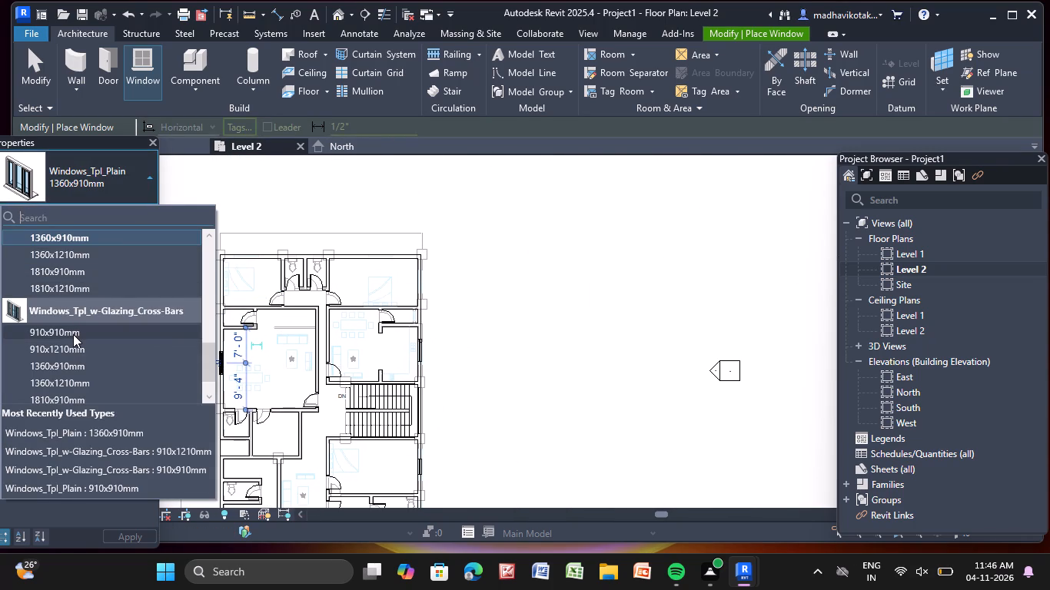
scroll(73, 334, up, 1)
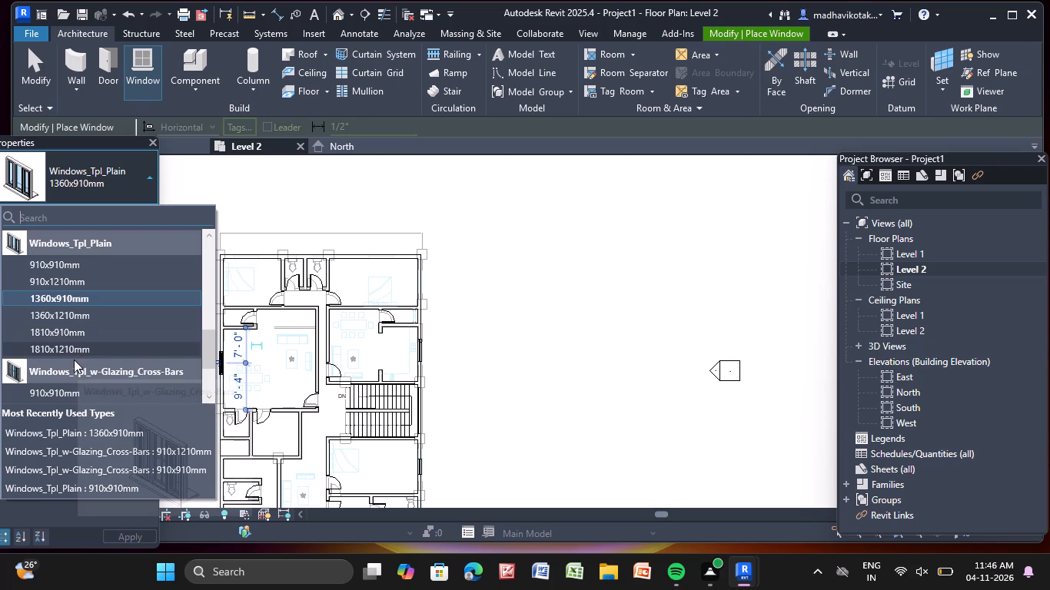
scroll(74, 360, down, 3)
click(100, 305)
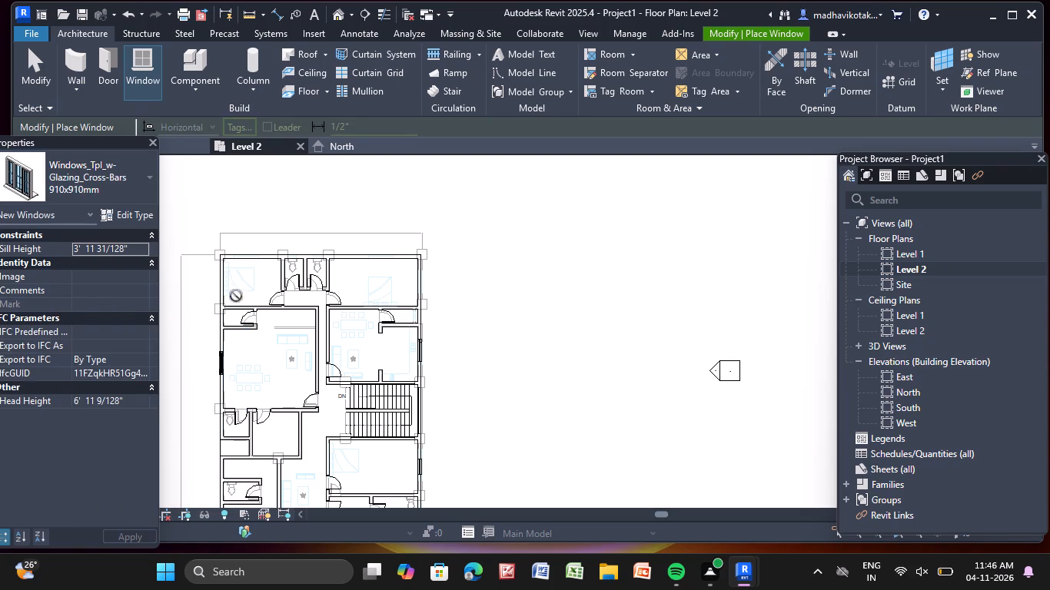
scroll(222, 275, up, 9)
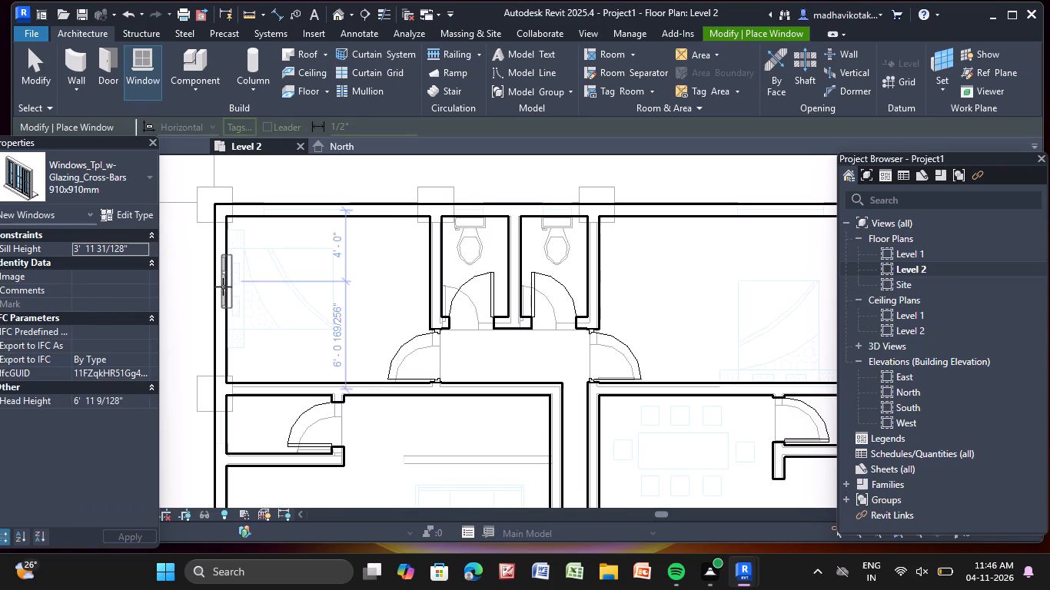
click(218, 288)
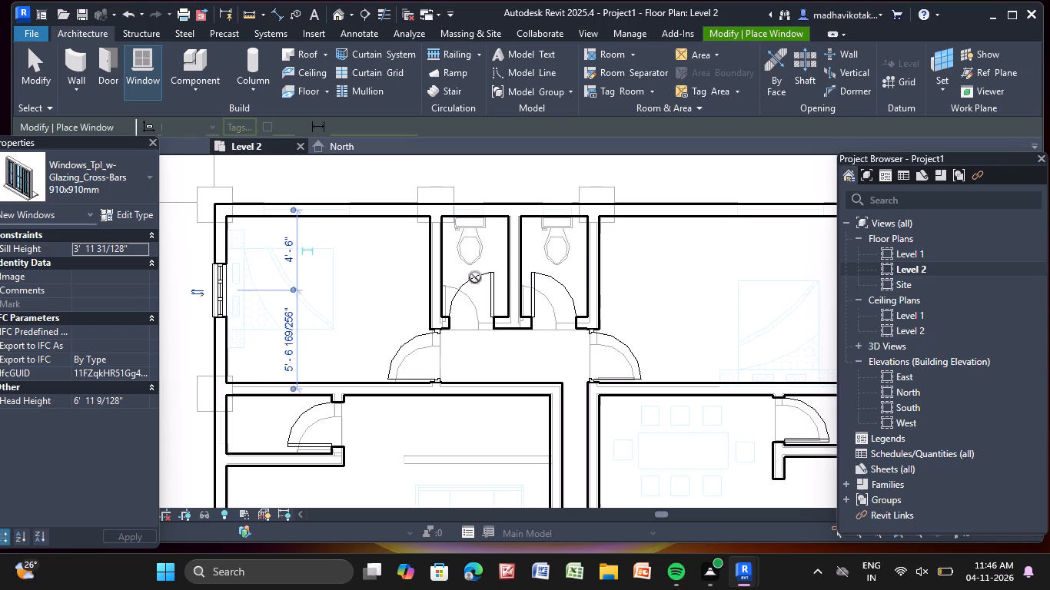
scroll(475, 277, down, 5)
middle_drag(476, 277, 417, 266)
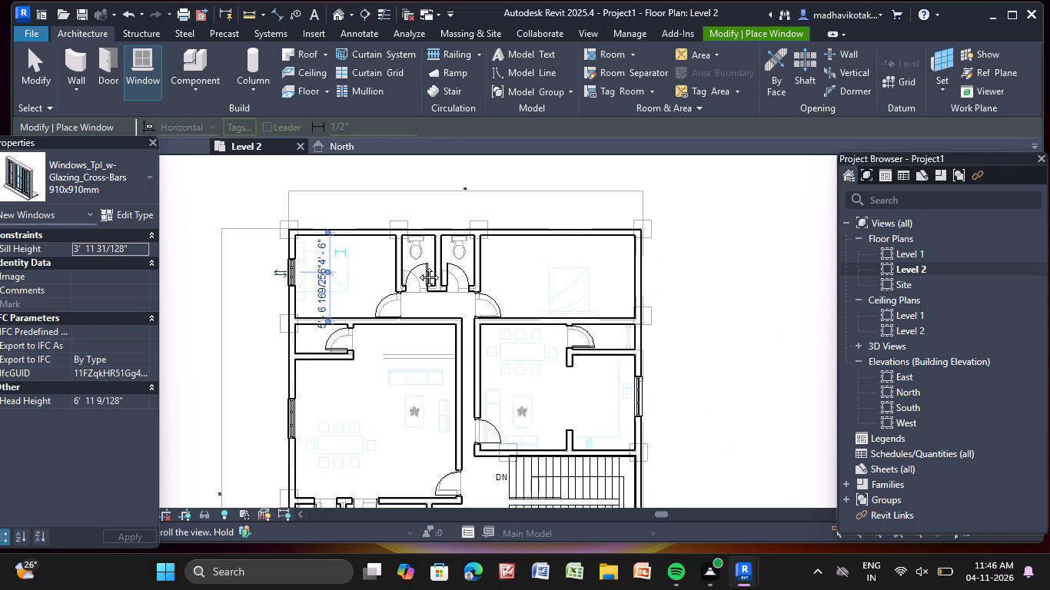
middle_drag(417, 266, 416, 267)
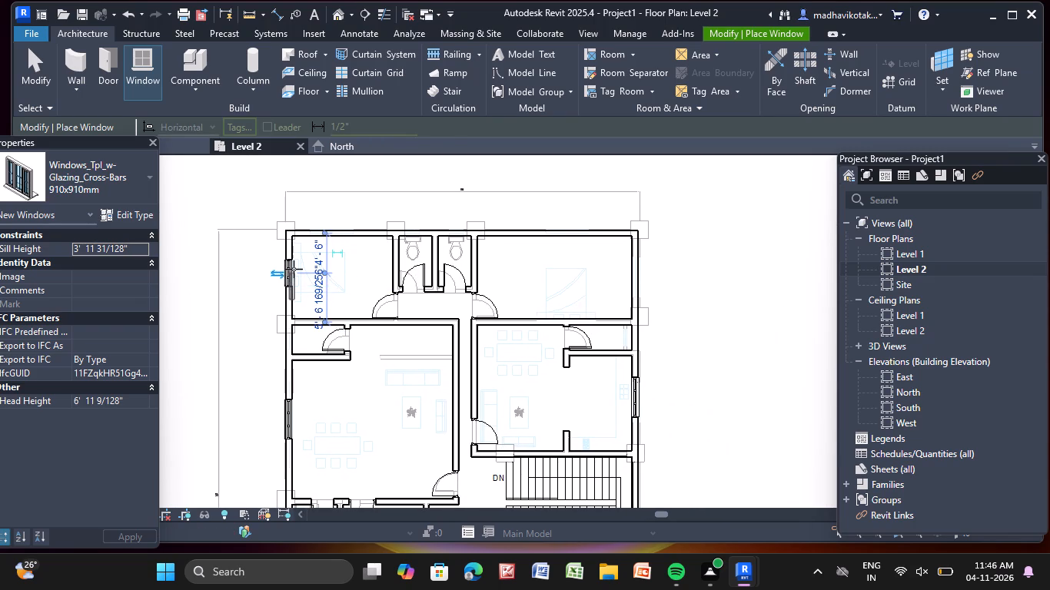
click(637, 271)
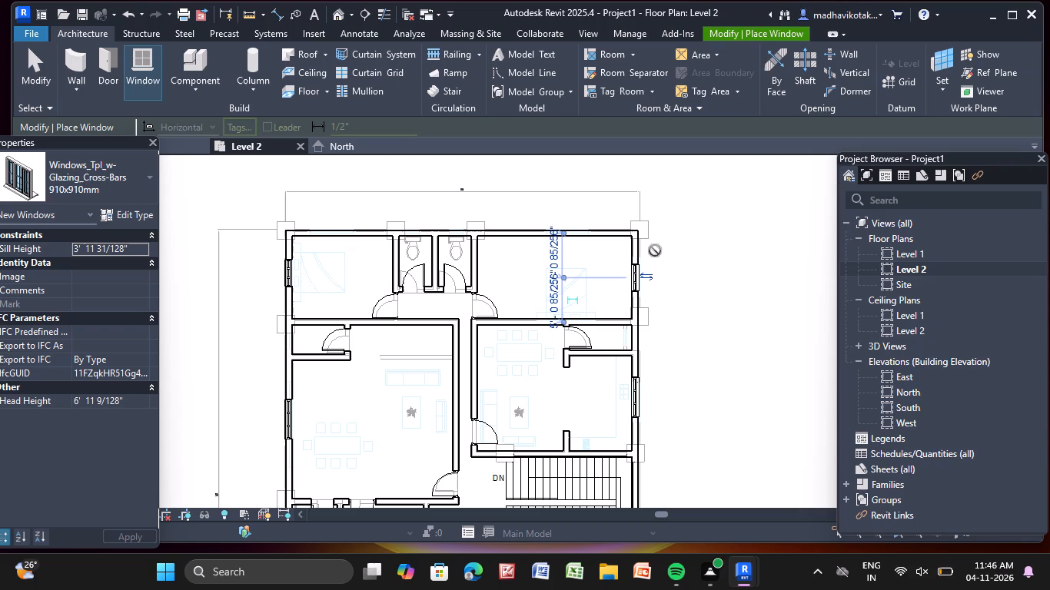
Place a Window-Double-Hung 24" x 42" in the left exterior wall of the small room below the upper-left bedroom.
scroll(340, 423, down, 1)
middle_drag(340, 423, 341, 378)
middle_click(341, 378)
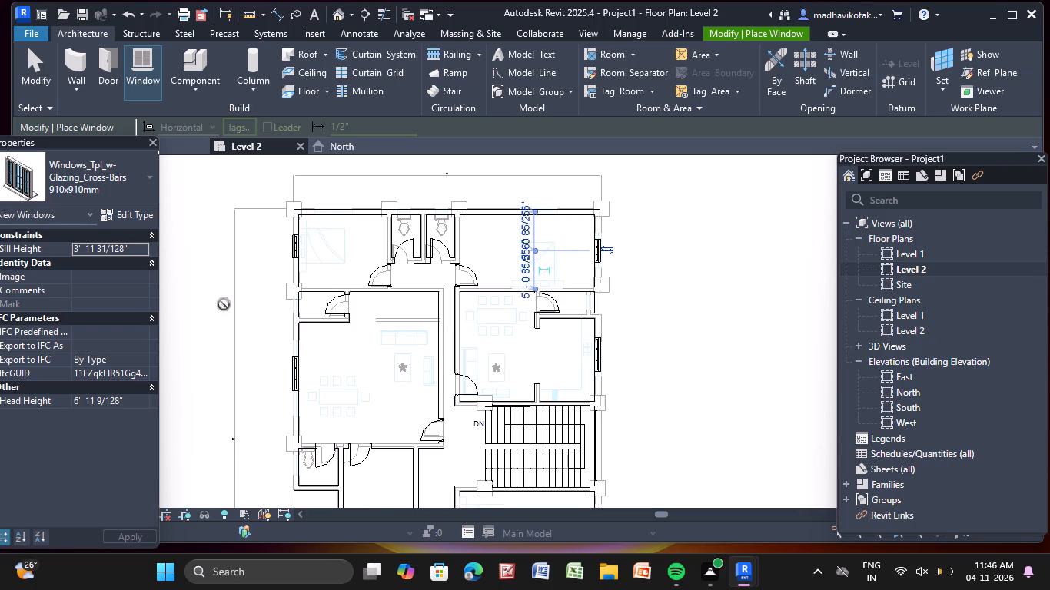
click(101, 171)
scroll(81, 281, up, 2)
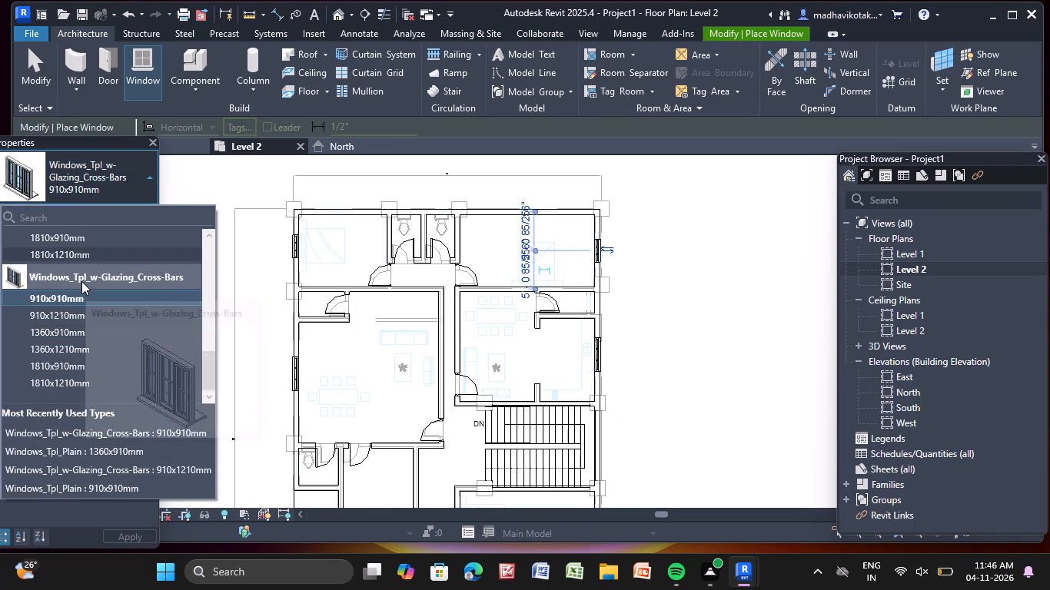
scroll(81, 281, up, 2)
click(84, 303)
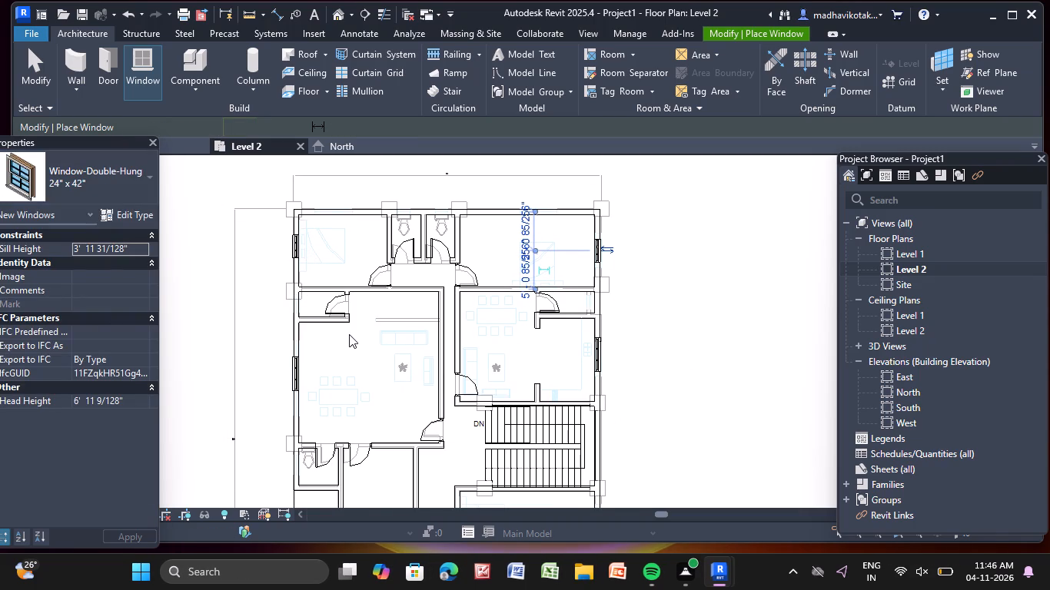
scroll(294, 300, up, 5)
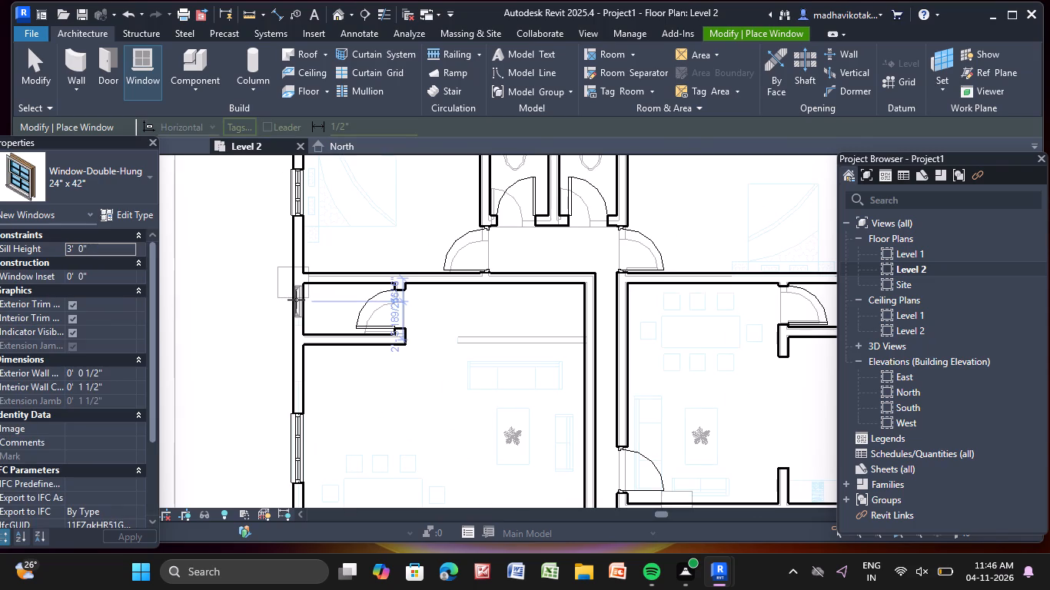
click(294, 307)
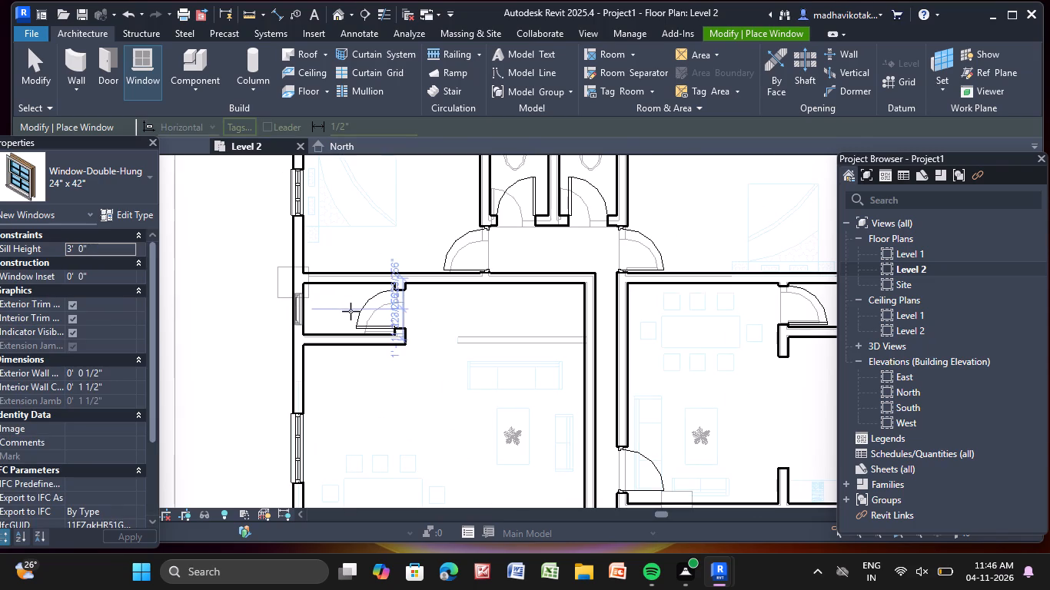
Add a 24" x 42" double-hung window centred in the top exterior wall of each of the two adjacent toilets.
scroll(354, 313, down, 5)
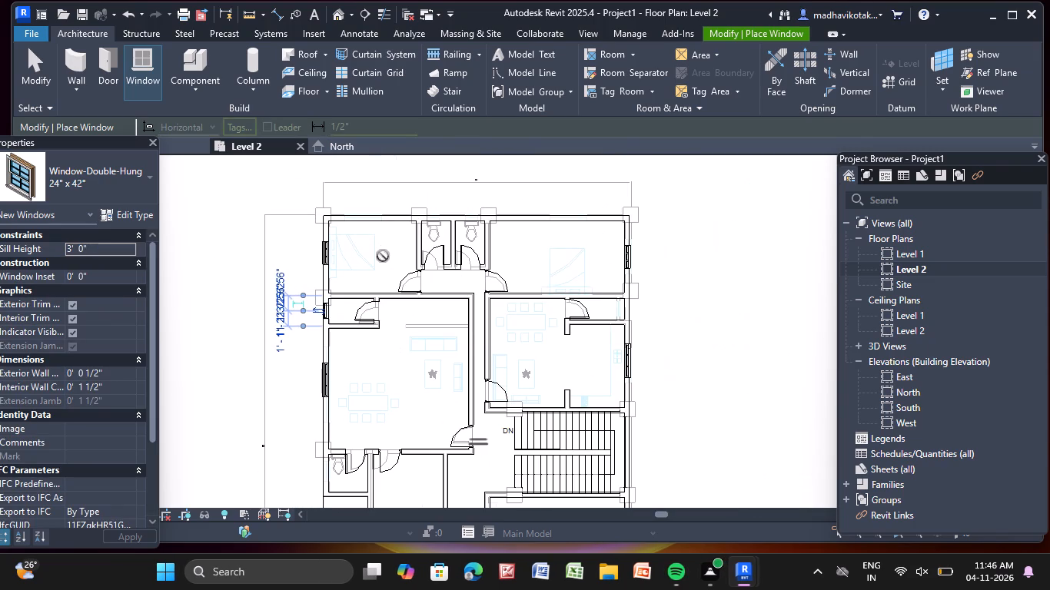
scroll(467, 204, up, 4)
scroll(405, 234, up, 4)
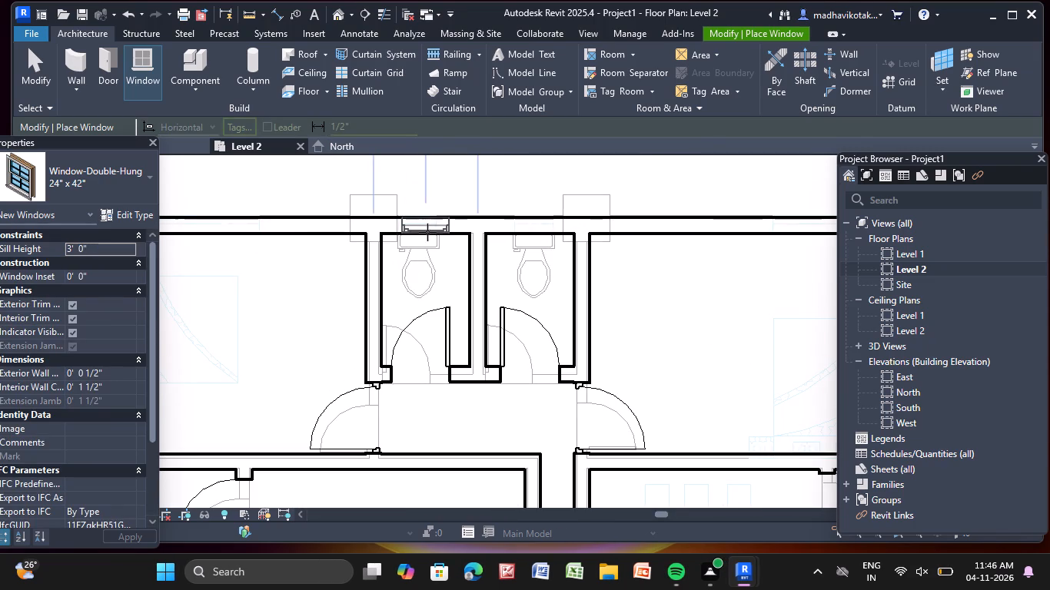
click(427, 231)
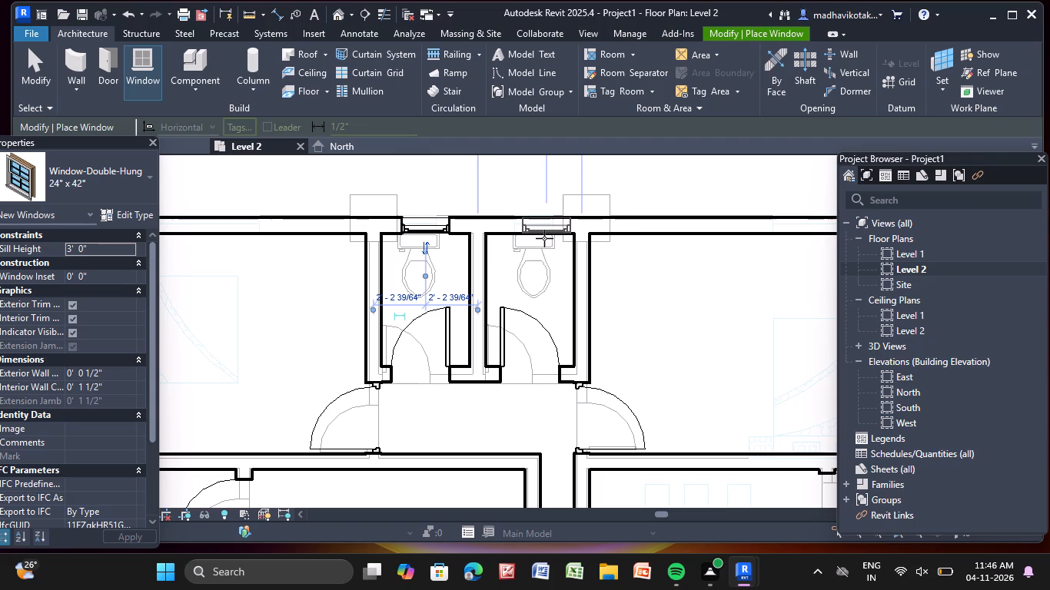
click(536, 234)
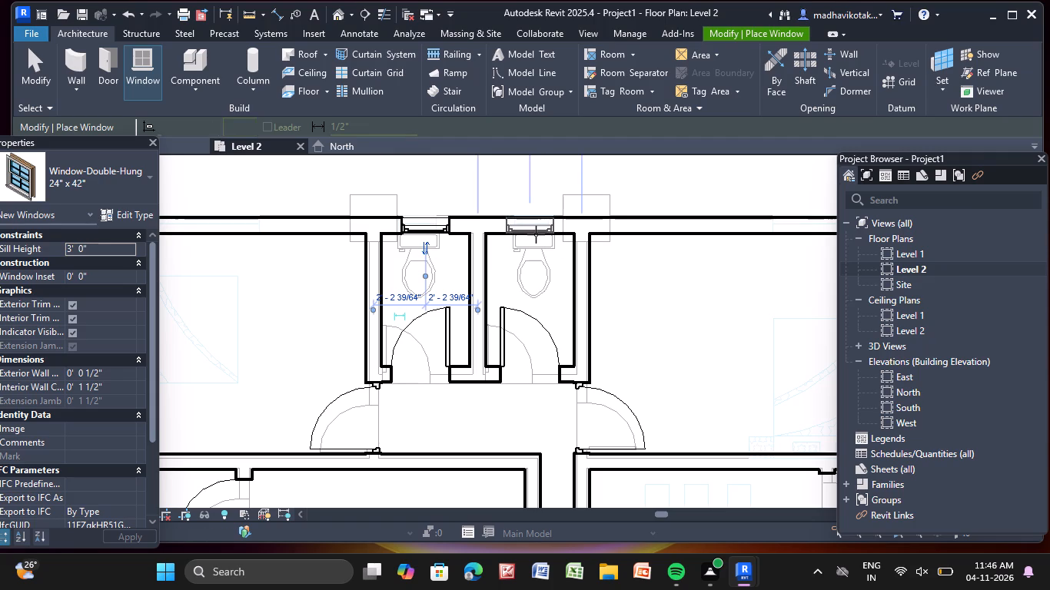
Add a 24" x 42" double-hung window in the right exterior wall of the small room above the kitchen.
scroll(536, 234, down, 7)
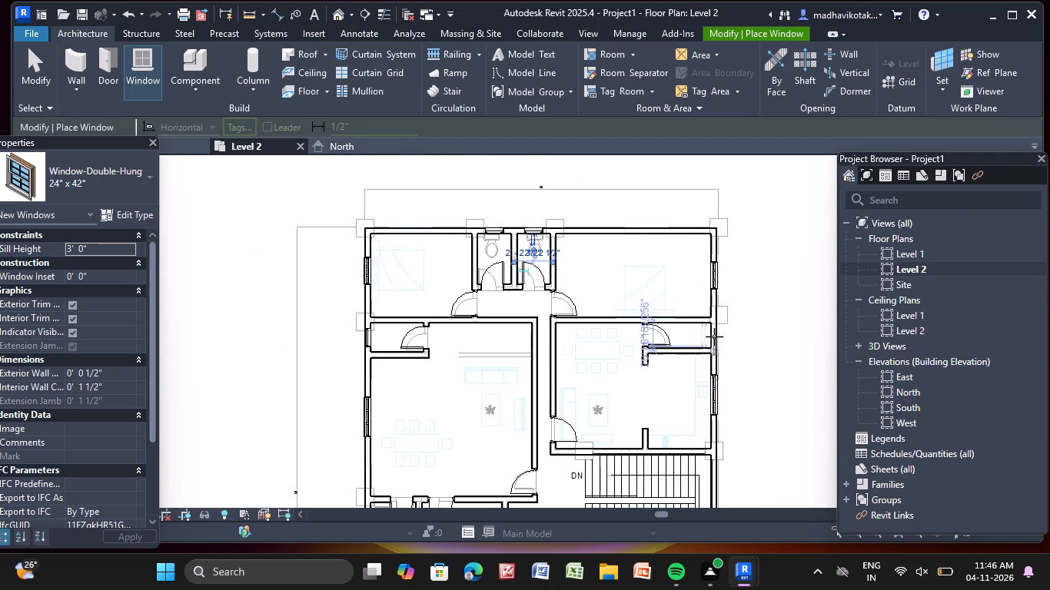
scroll(713, 335, up, 9)
click(710, 333)
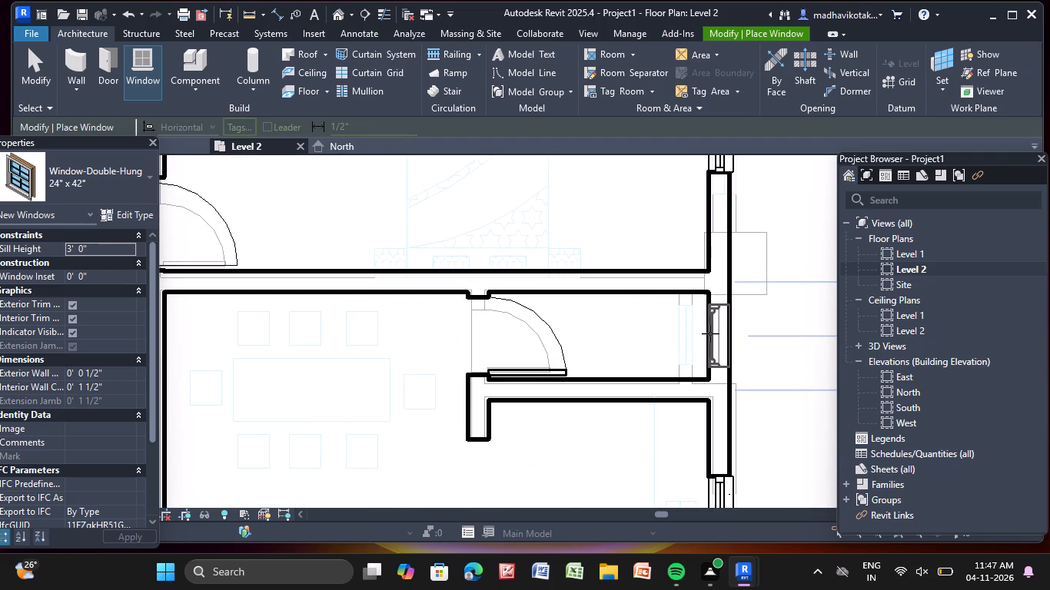
Place a Window-Double-Hung 24" x 42" in the right exterior wall of the lower-right toilet.
scroll(655, 353, down, 5)
middle_drag(653, 354, 420, 68)
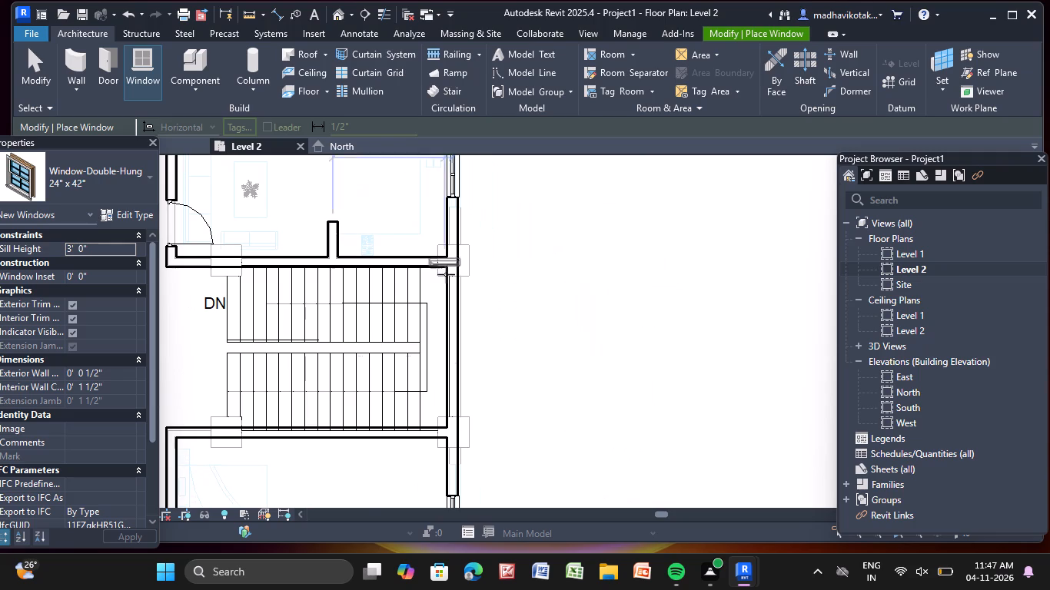
scroll(447, 276, down, 4)
middle_drag(468, 410, 542, 203)
scroll(503, 267, up, 3)
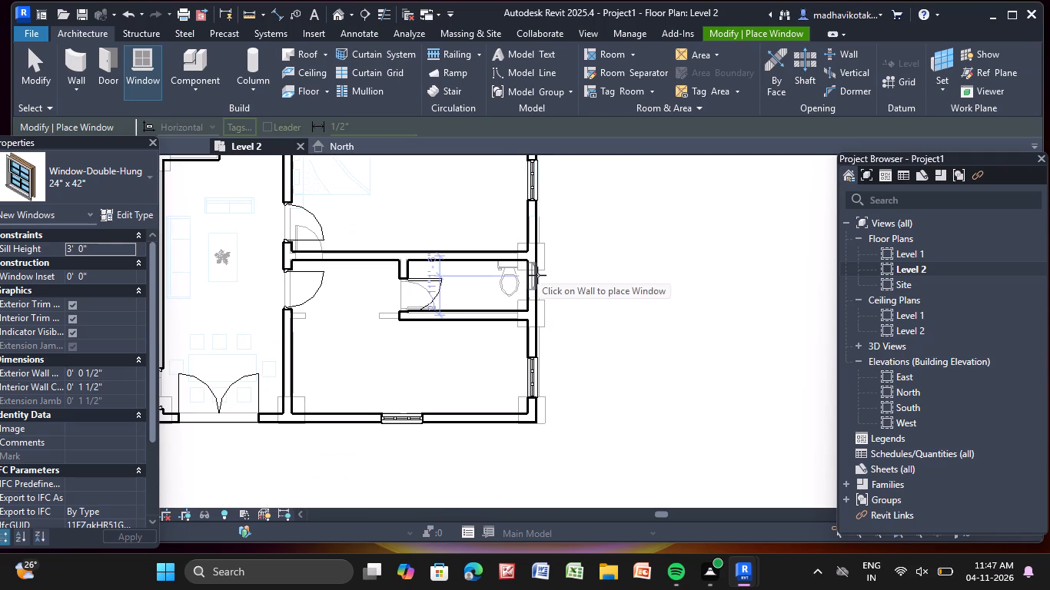
scroll(537, 275, up, 9)
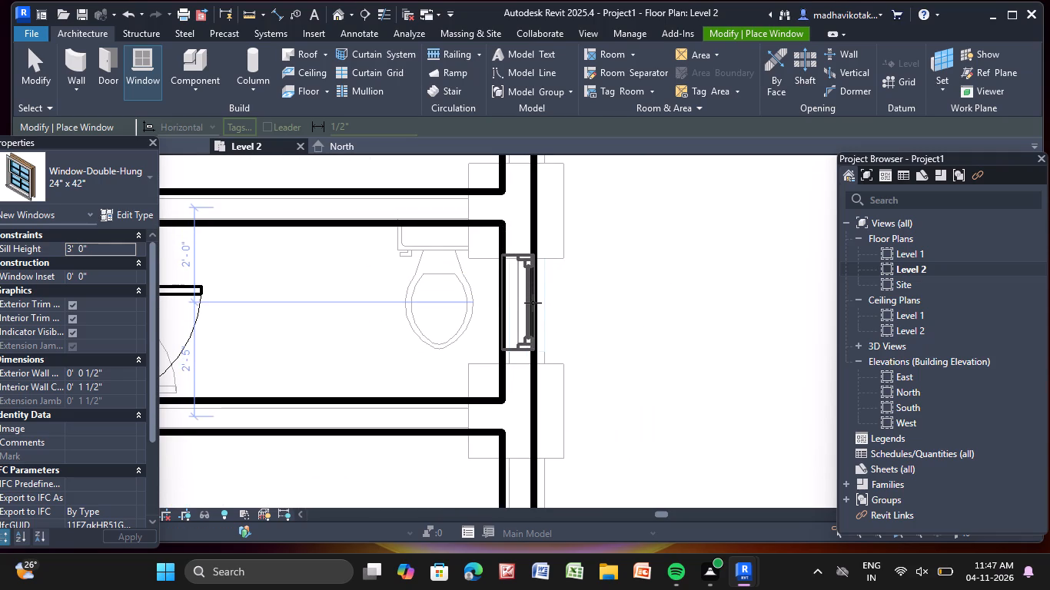
click(533, 303)
Place a 24" x 42" double-hung window centred in the left exterior wall of the lower-left bedroom's toilet.
scroll(531, 307, down, 7)
scroll(424, 347, down, 5)
middle_drag(419, 351, 653, 348)
scroll(418, 348, up, 5)
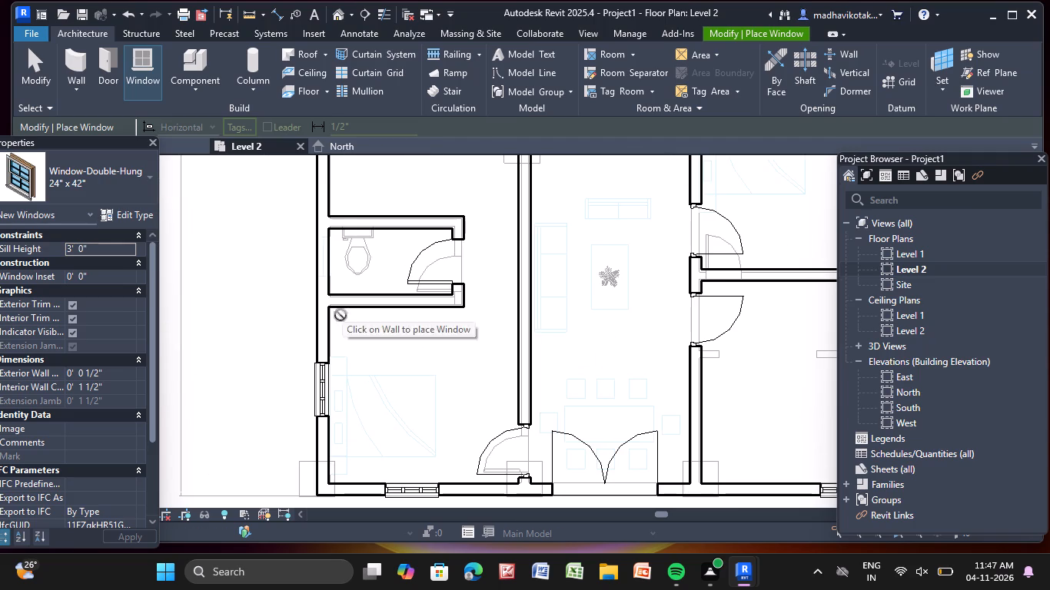
scroll(334, 307, up, 5)
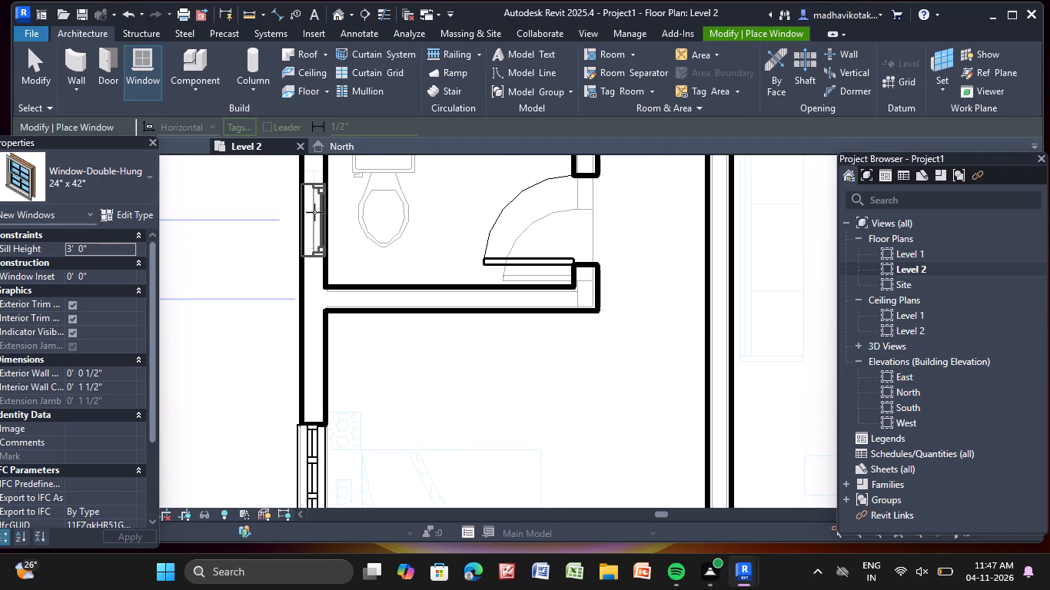
middle_drag(314, 207, 321, 315)
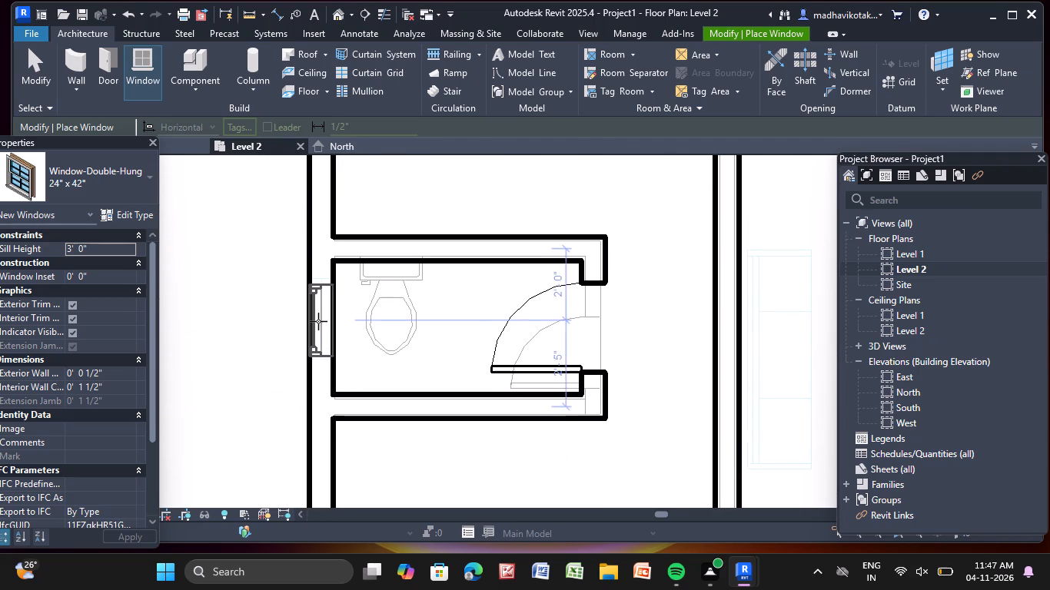
click(318, 321)
Add a 24" x 42" double-hung window centred in the left exterior wall of the toilet below the large living-dining room.
scroll(286, 251, down, 6)
middle_drag(286, 251, 344, 401)
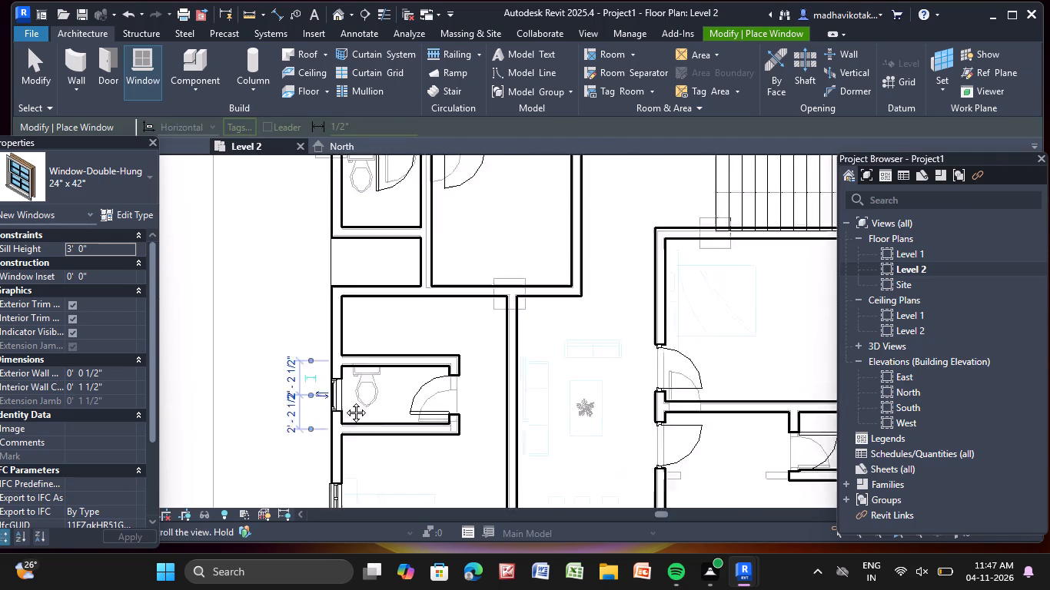
middle_drag(344, 401, 400, 466)
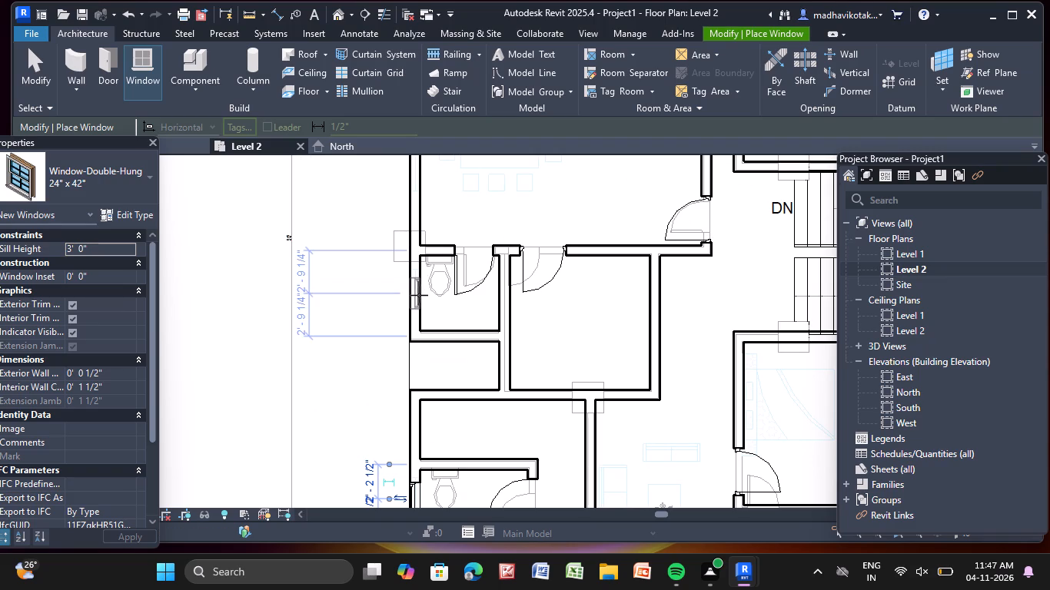
click(417, 299)
scroll(380, 308, down, 5)
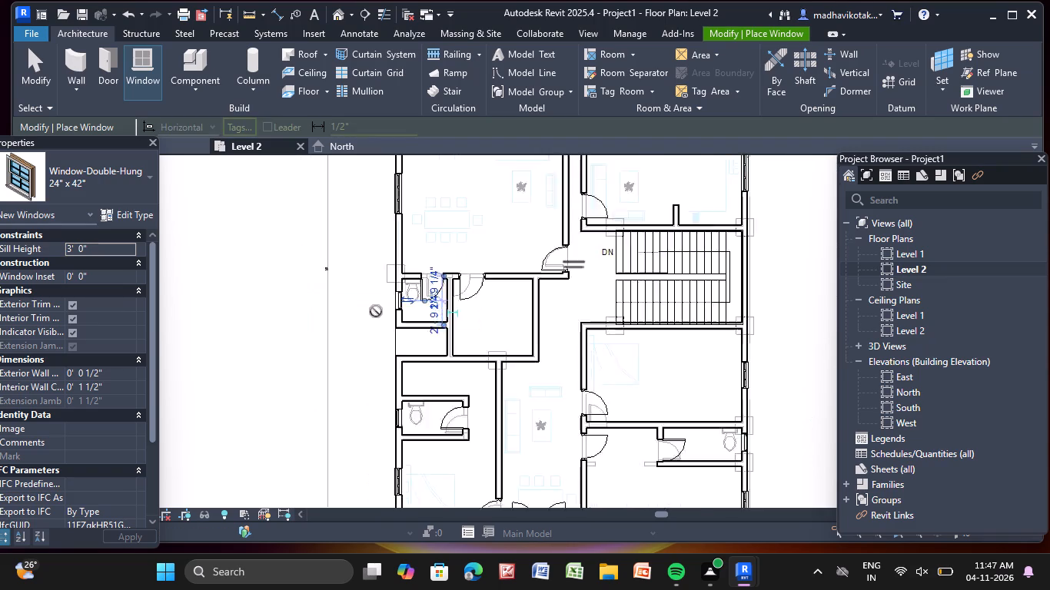
scroll(375, 308, down, 4)
middle_drag(374, 308, 364, 424)
scroll(377, 307, up, 7)
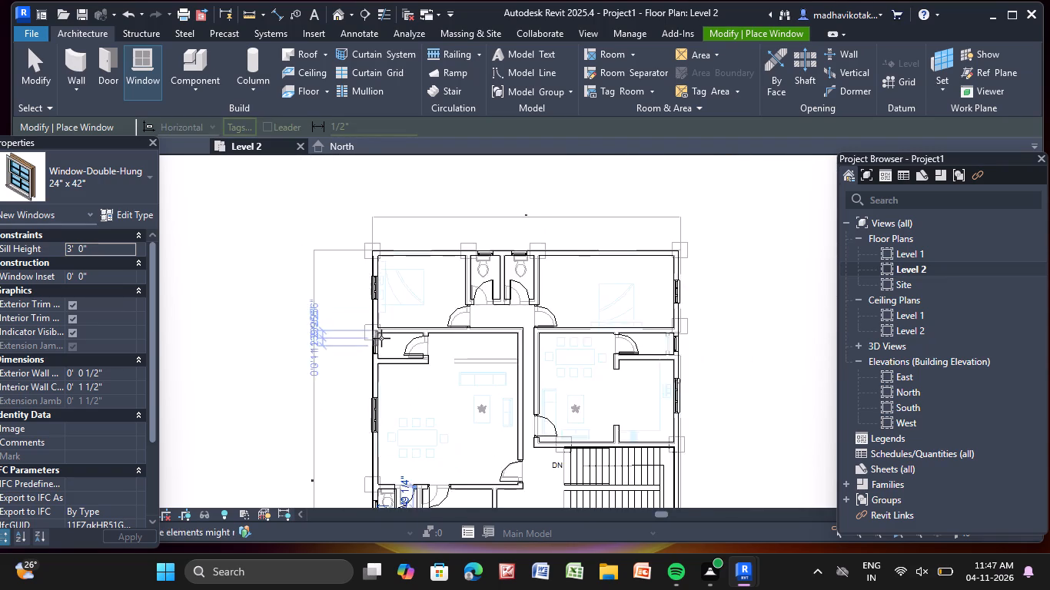
scroll(381, 338, up, 7)
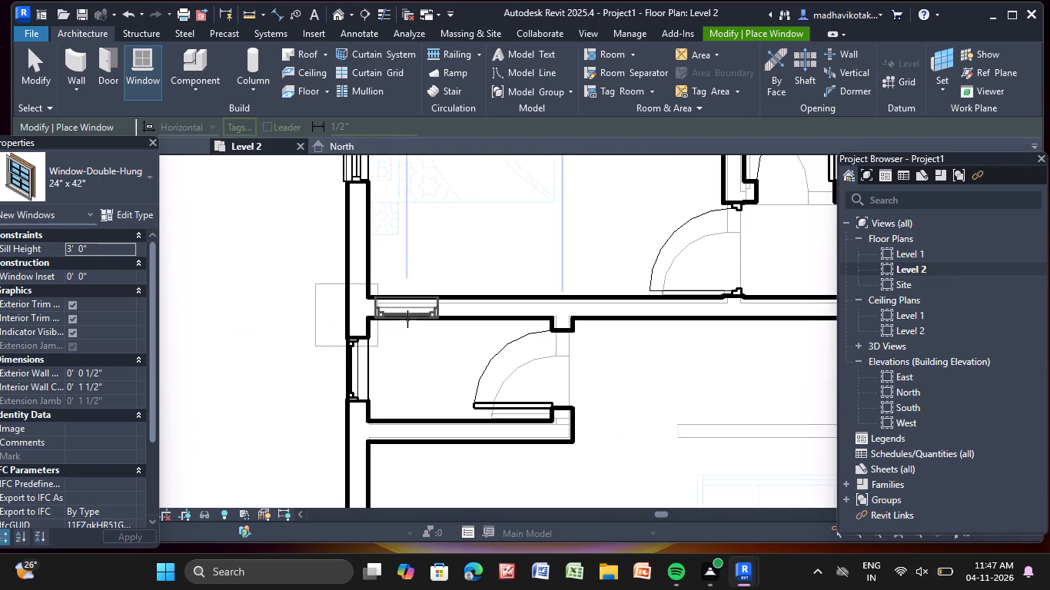
key(Escape)
key(Escape)
Review the whole Level 2 plan to check the placed doors and windows.
scroll(407, 317, down, 7)
scroll(489, 400, down, 2)
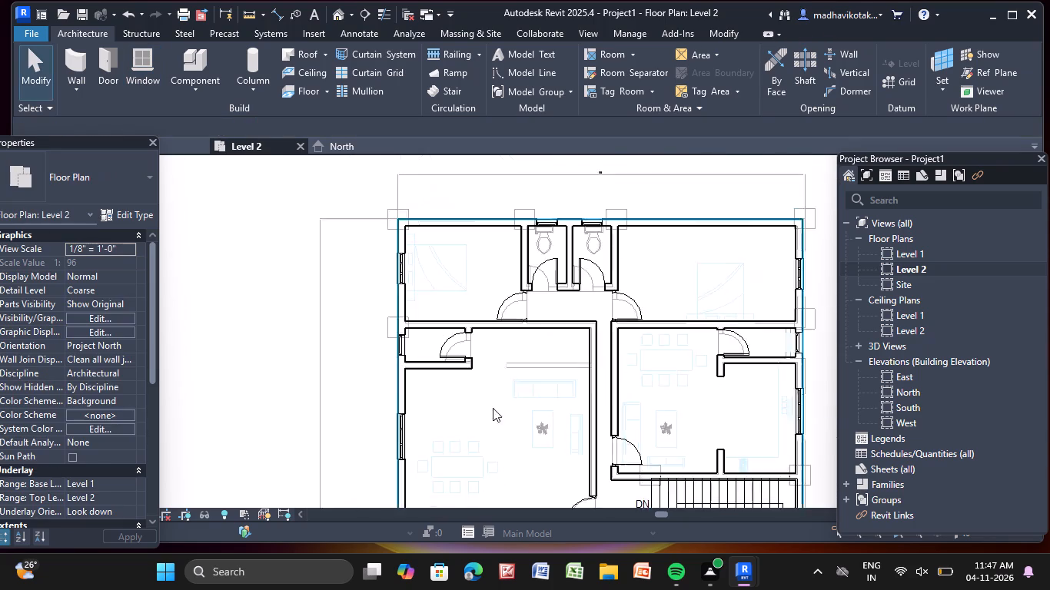
scroll(493, 408, down, 1)
middle_drag(493, 409, 441, 180)
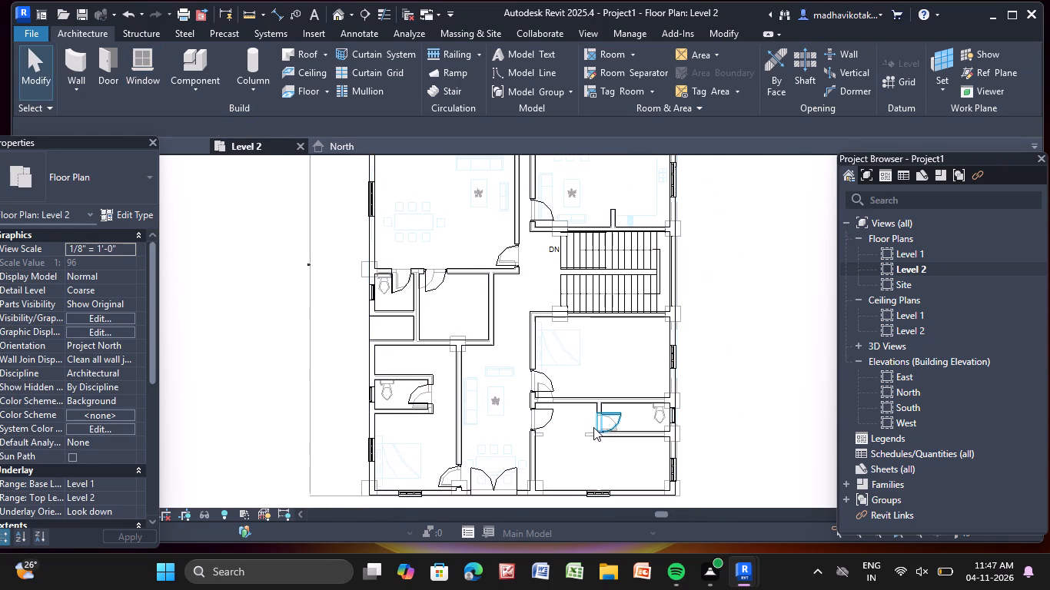
middle_drag(531, 363, 525, 284)
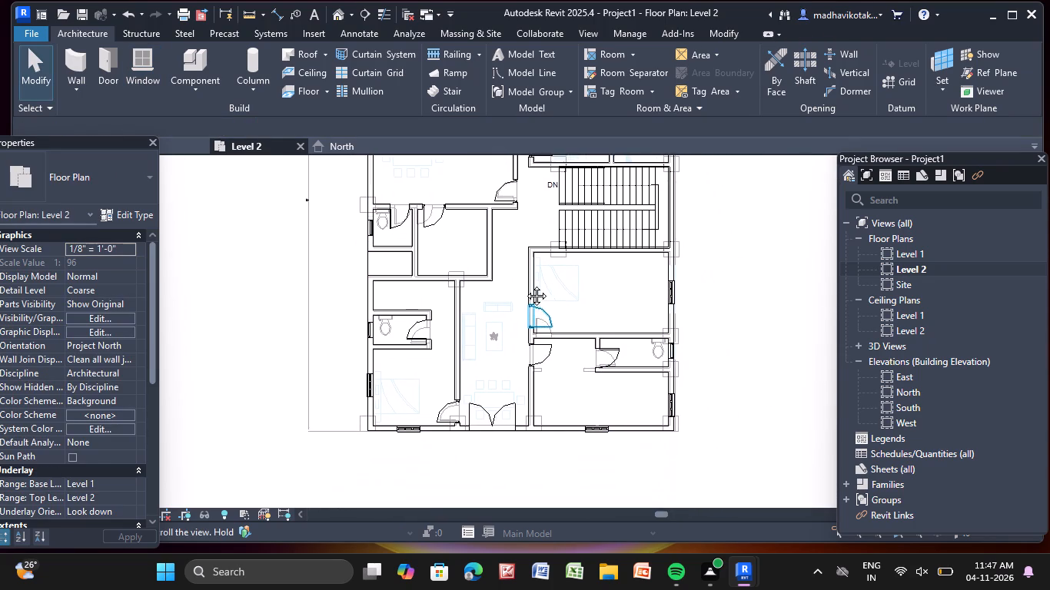
middle_drag(525, 284, 524, 271)
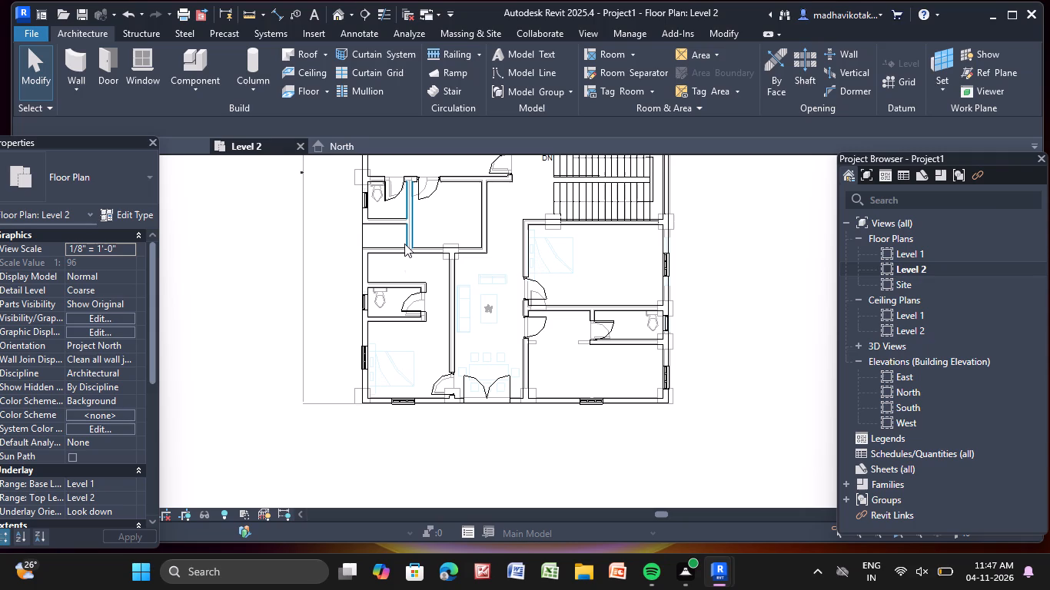
scroll(417, 278, down, 7)
middle_drag(402, 330, 395, 381)
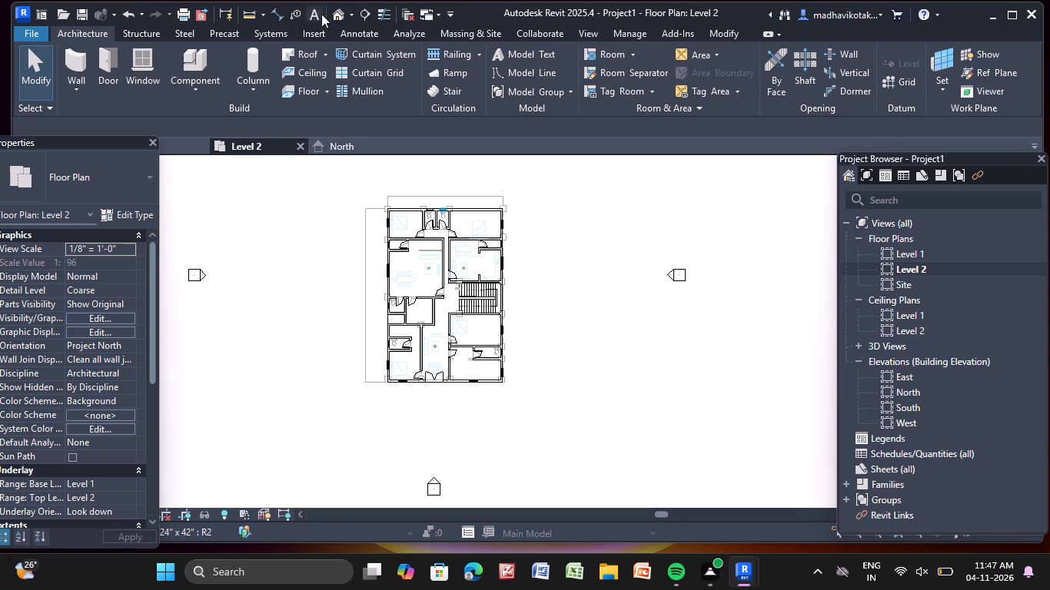
In the 3D view, set the sill height of the left facade's Windows_Tpl_w-Glazing_Cross-Bars 910x910mm window to 3'-0".
click(341, 13)
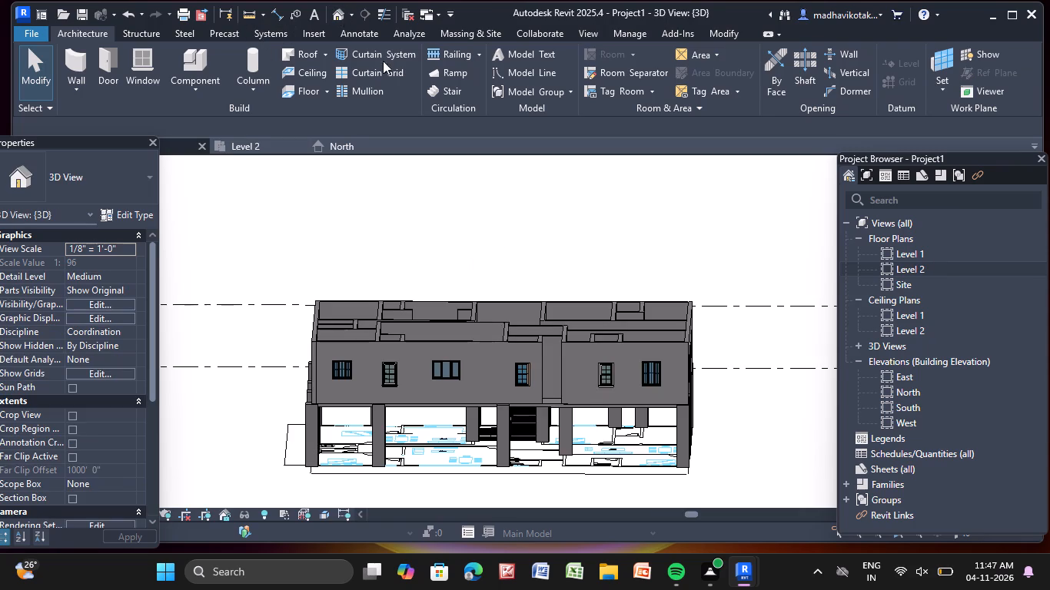
scroll(339, 385, up, 6)
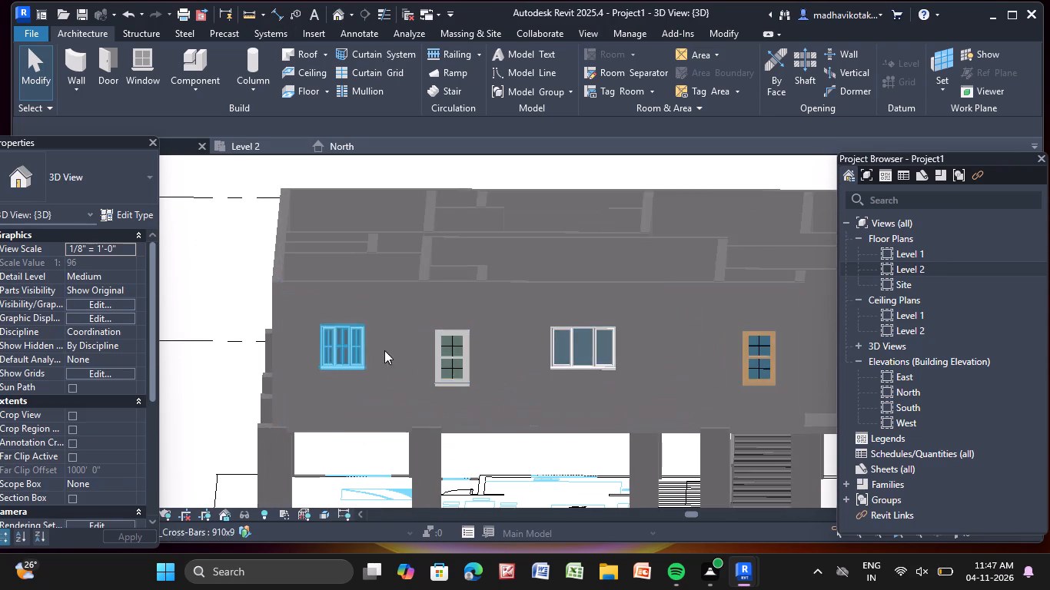
click(442, 333)
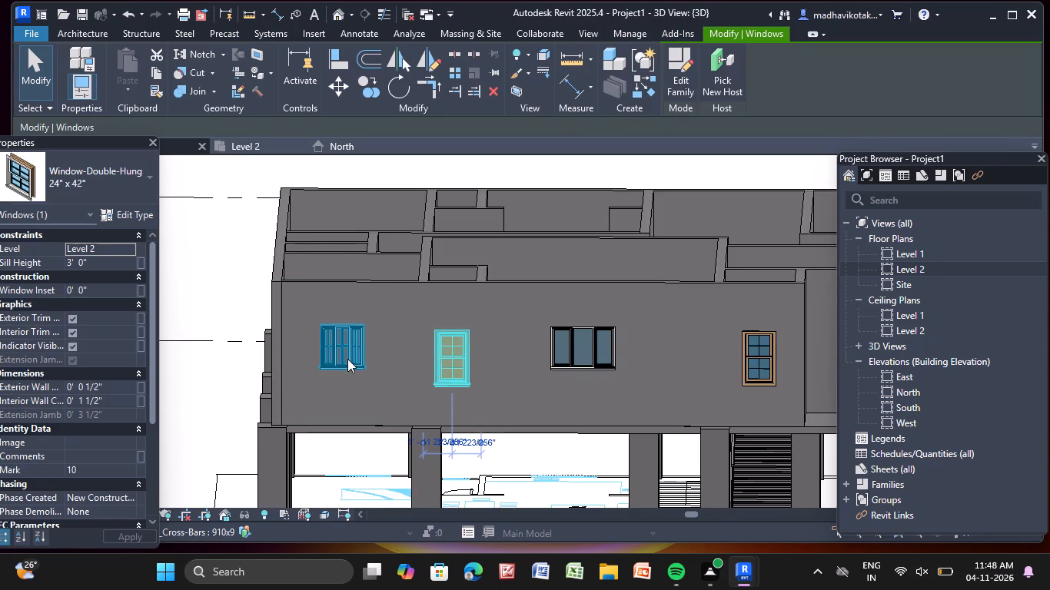
click(347, 359)
click(134, 266)
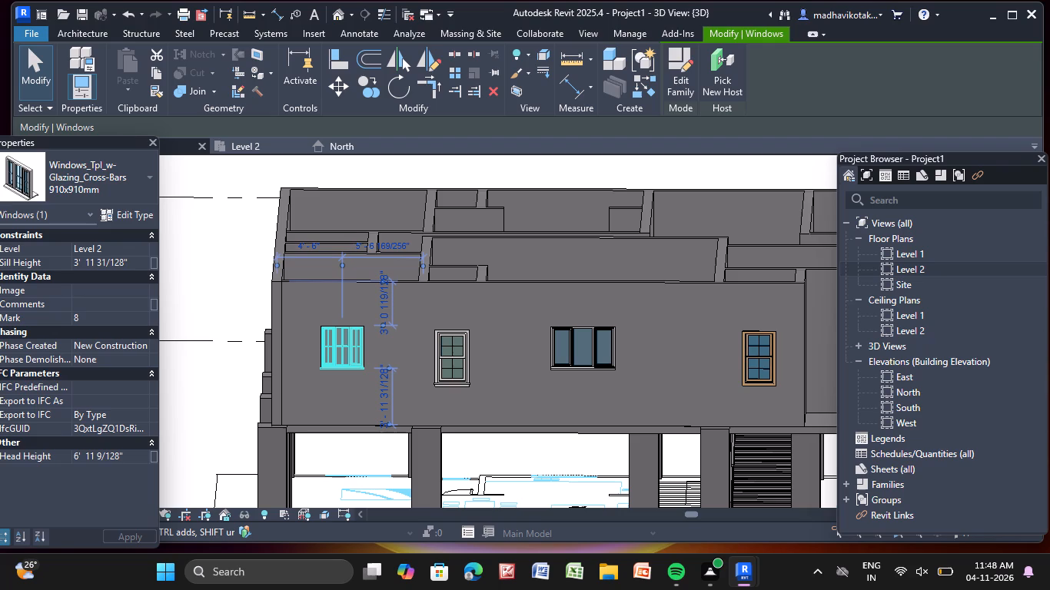
key(BackSpace)
key(BackSpace)
key(BackSpace)
key(BackSpace)
key(BackSpace)
key(BackSpace)
key(BackSpace)
key(BackSpace)
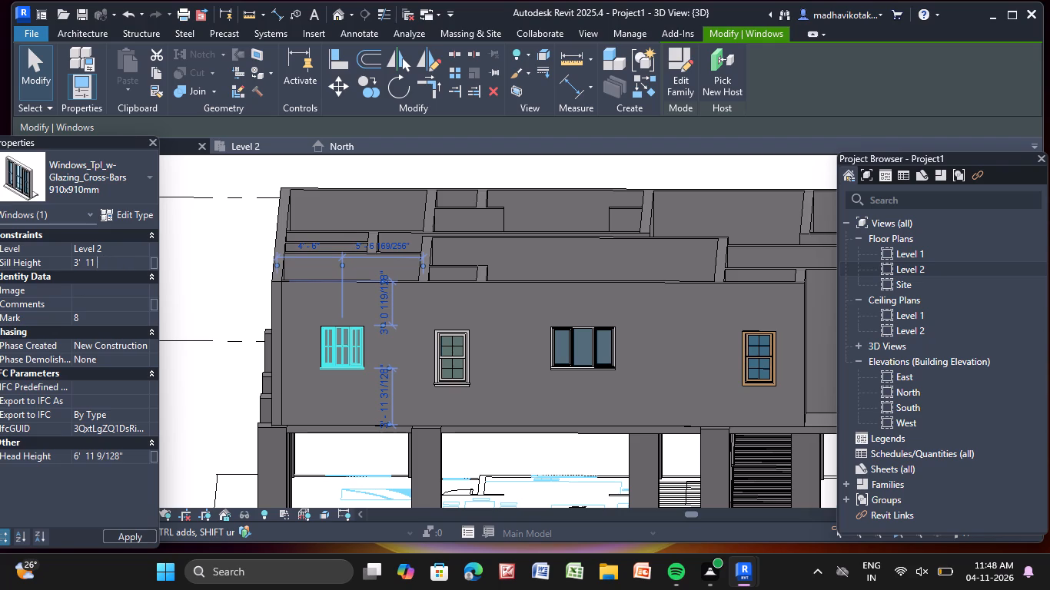
key(BackSpace)
key(BackSpace)
key(Return)
click(188, 271)
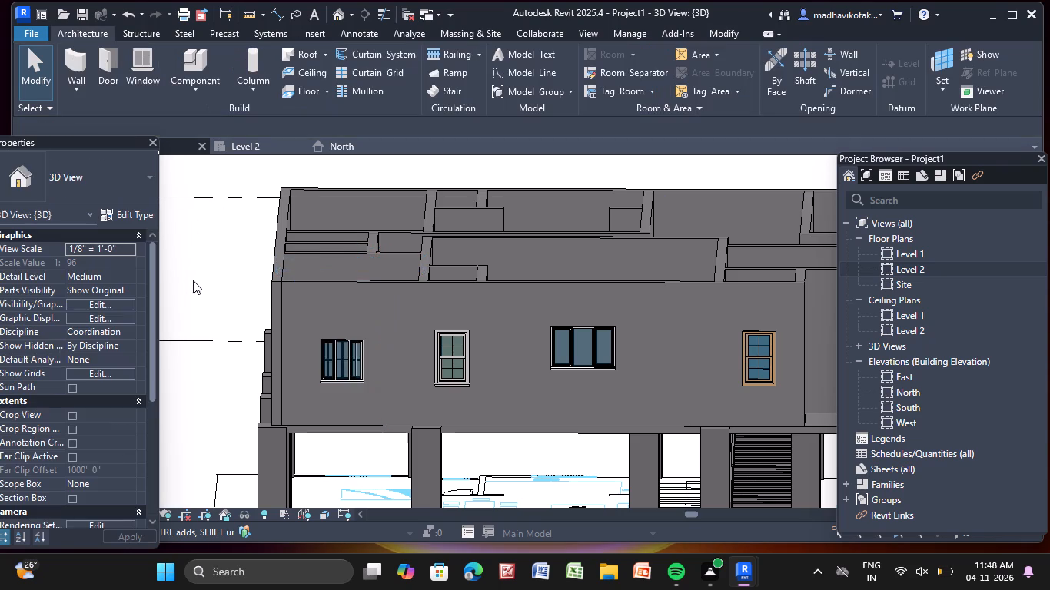
Set the sill height of the Windows_Tpl_Plain 1360x910mm window on the same facade to 3'-0".
middle_drag(437, 362, 88, 330)
scroll(224, 335, up, 4)
click(256, 321)
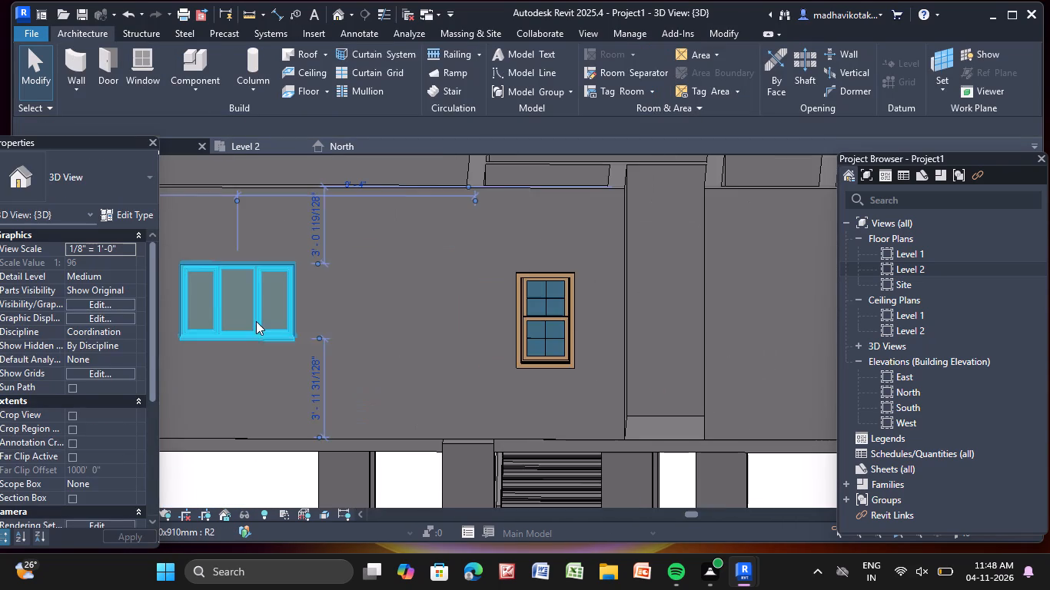
middle_drag(256, 321, 443, 340)
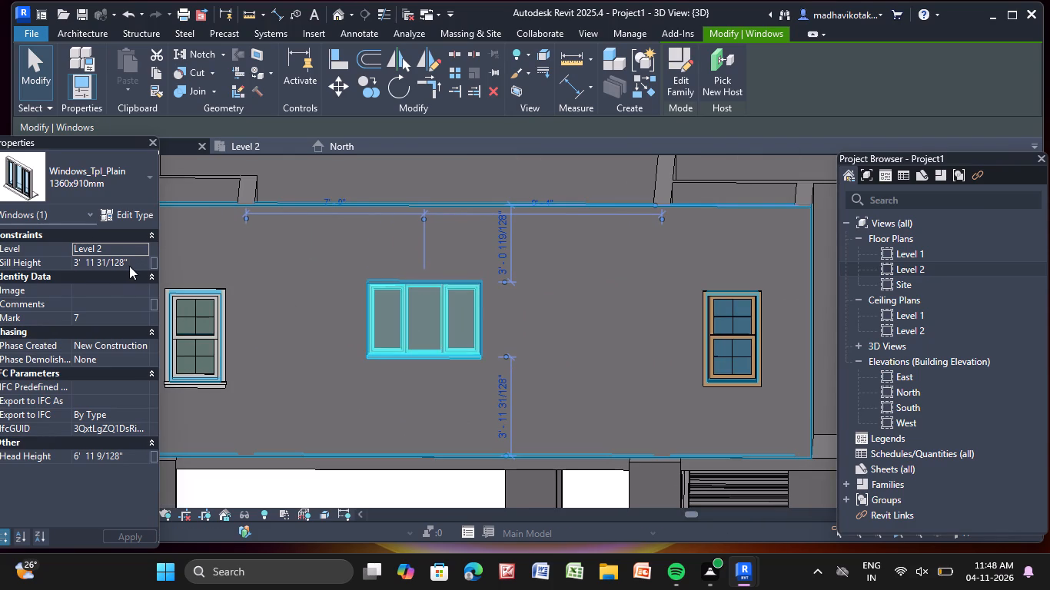
click(131, 263)
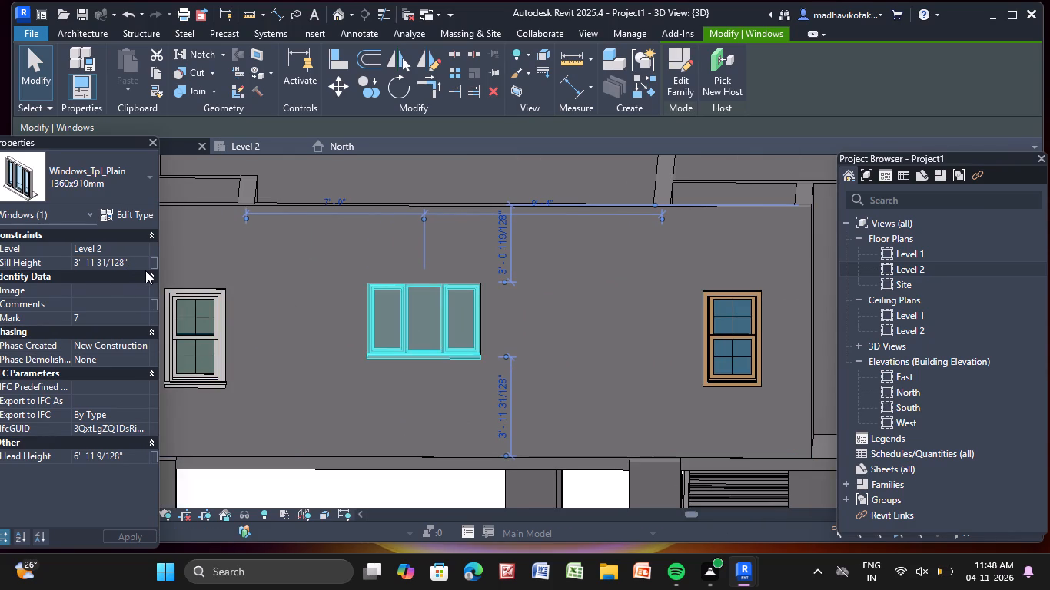
key(BackSpace)
key(BackSpace)
key(BackSpace)
key(BackSpace)
key(BackSpace)
key(BackSpace)
key(BackSpace)
key(BackSpace)
key(BackSpace)
key(BackSpace)
key(BackSpace)
key(Return)
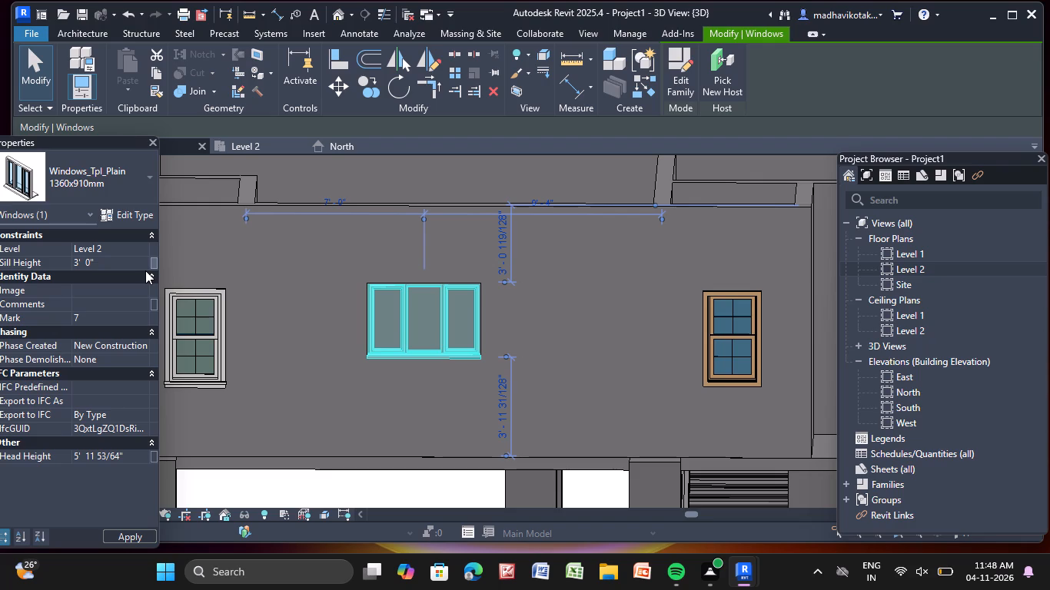
Set the sill height of the Windows_Tpl_w-Glazing_Cross-Bars 910x1210mm window at the far end of the same facade to 3'-0".
scroll(314, 309, down, 2)
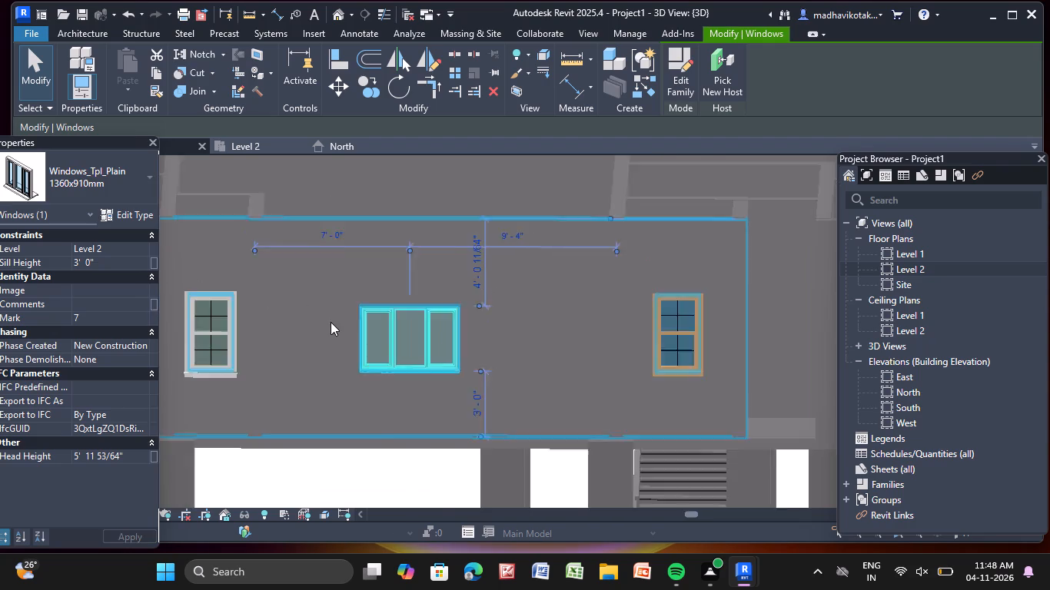
scroll(331, 322, down, 1)
middle_drag(337, 325, 200, 336)
click(435, 355)
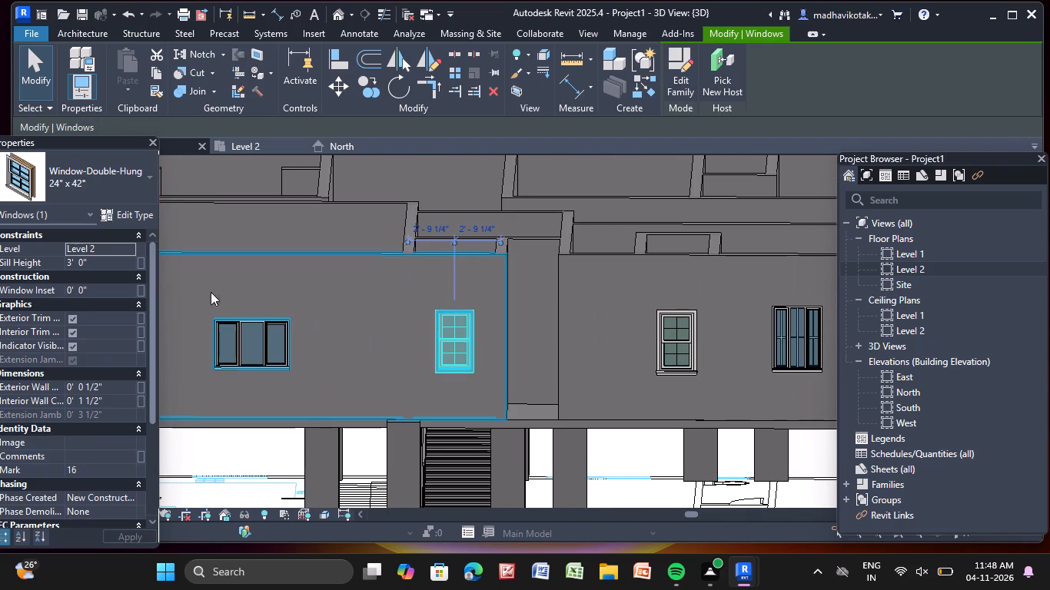
scroll(503, 332, down, 4)
middle_drag(496, 329, 350, 330)
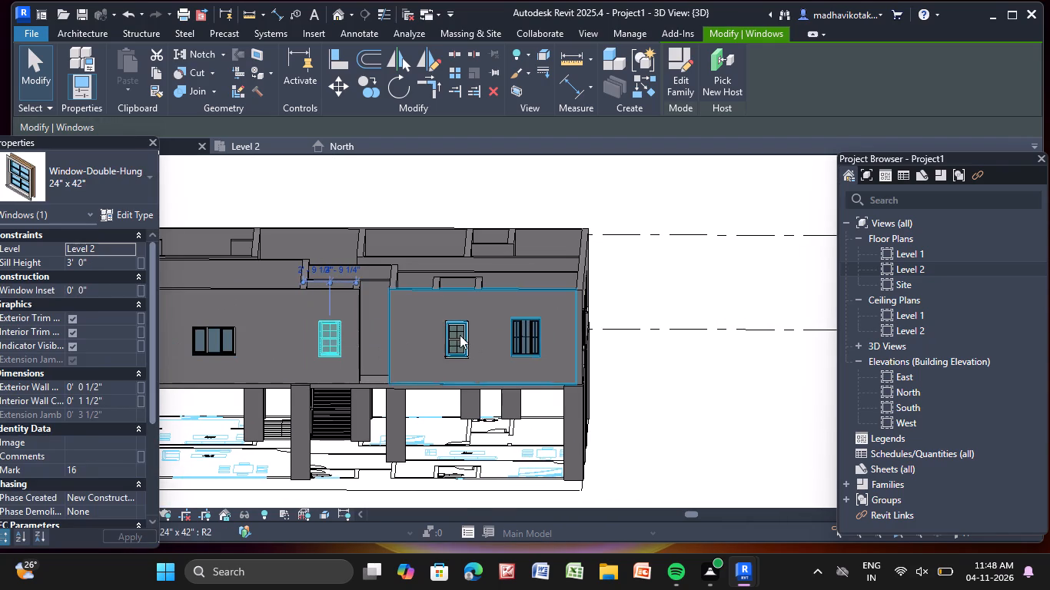
click(457, 334)
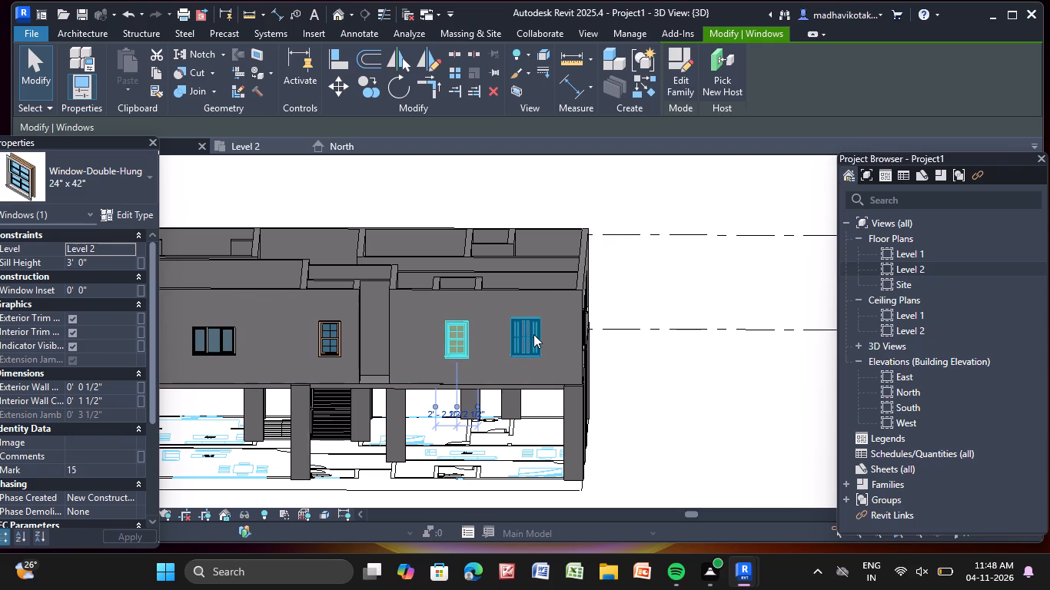
click(533, 334)
click(135, 262)
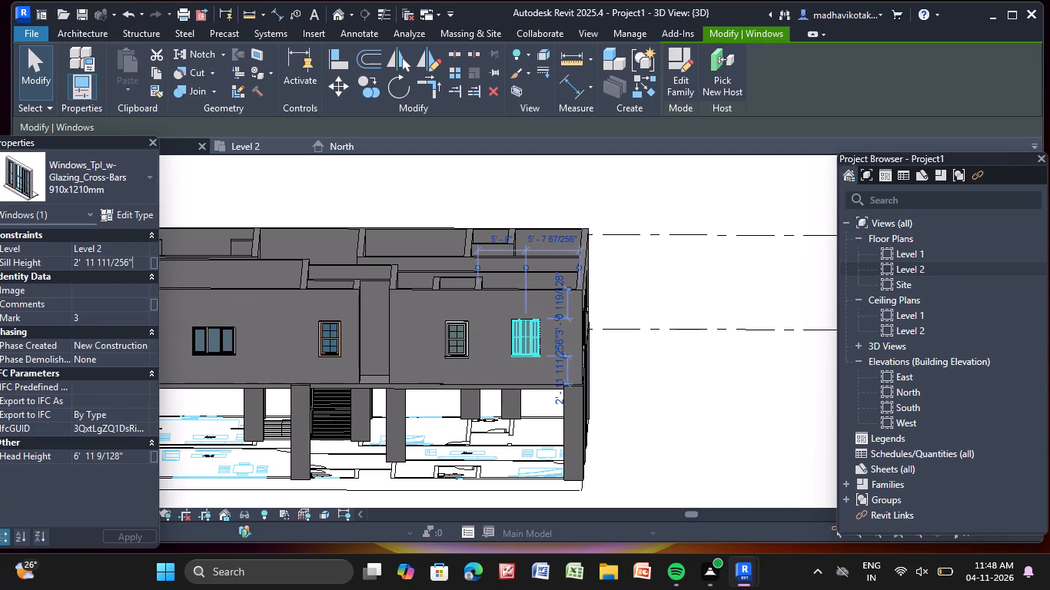
key(BackSpace)
key(BackSpace)
key(BackSpace)
key(BackSpace)
key(BackSpace)
key(BackSpace)
key(BackSpace)
key(BackSpace)
key(BackSpace)
key(BackSpace)
key(BackSpace)
key(BackSpace)
key(BackSpace)
key(BackSpace)
key(BackSpace)
key(BackSpace)
key(BackSpace)
key(BackSpace)
key(BackSpace)
key(BackSpace)
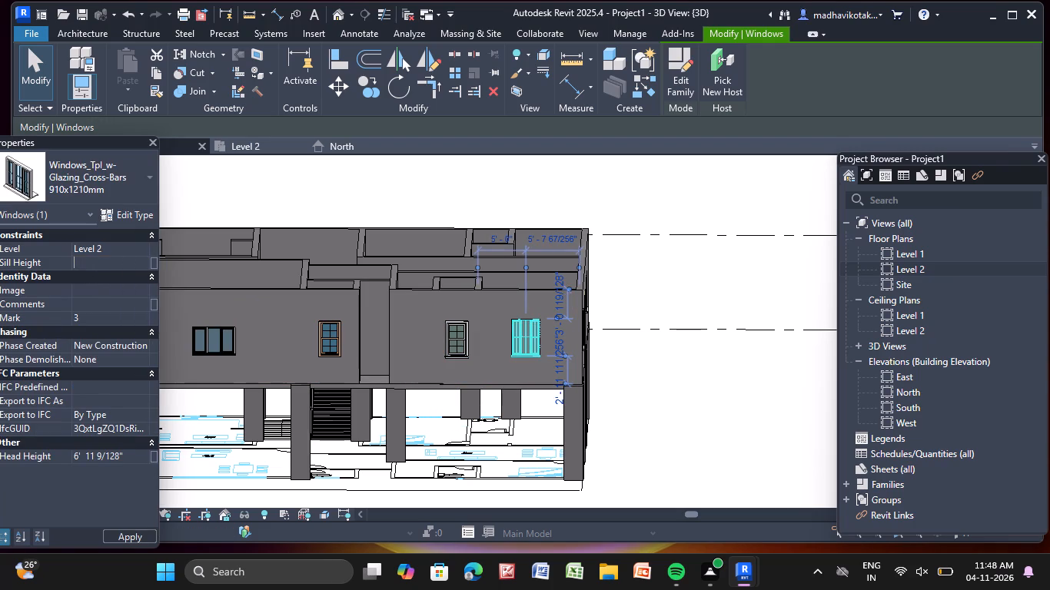
key(3)
key(apostrophe)
key(Return)
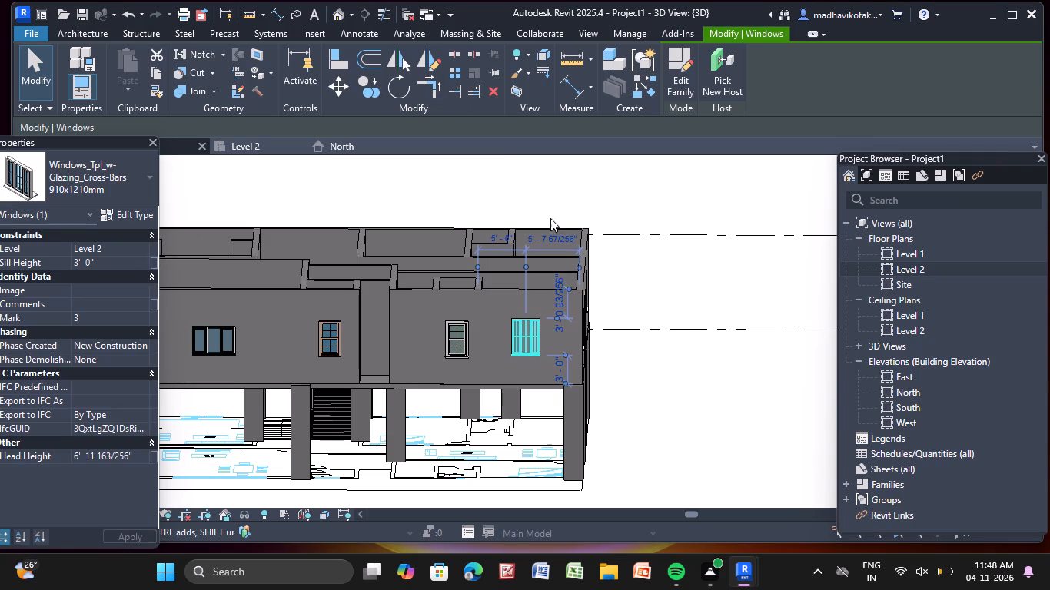
click(563, 204)
scroll(526, 354, up, 4)
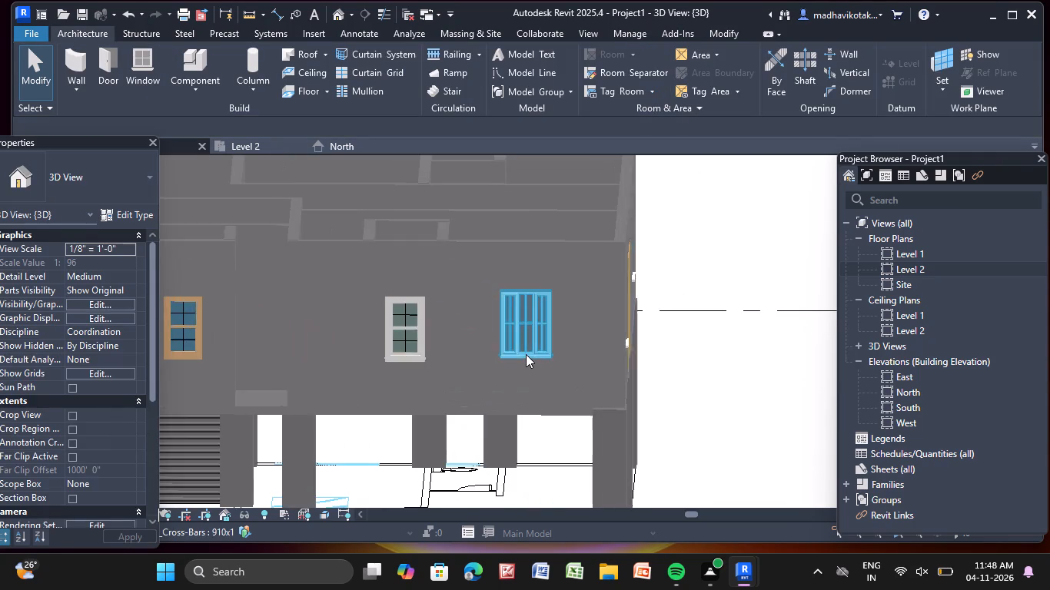
click(526, 354)
key(Escape)
key(Escape)
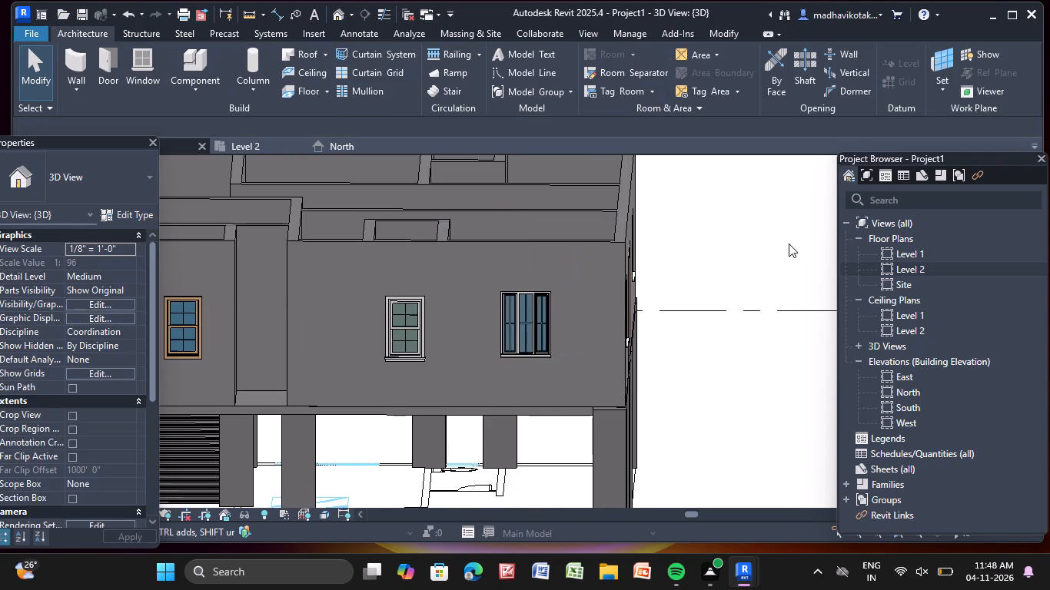
On the facade with the double door, set the sill height of the 910x1210mm window left of the door to 3'-0".
shift+middle_drag(789, 244, 584, 346)
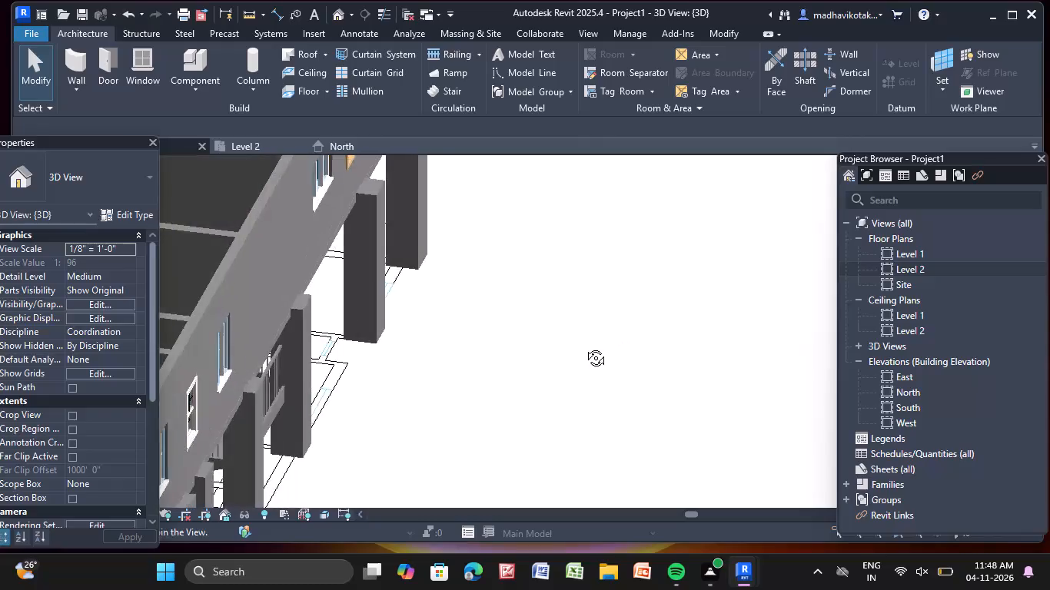
shift+middle_drag(584, 346, 580, 345)
scroll(570, 338, down, 5)
middle_drag(570, 338, 690, 278)
middle_drag(366, 387, 429, 321)
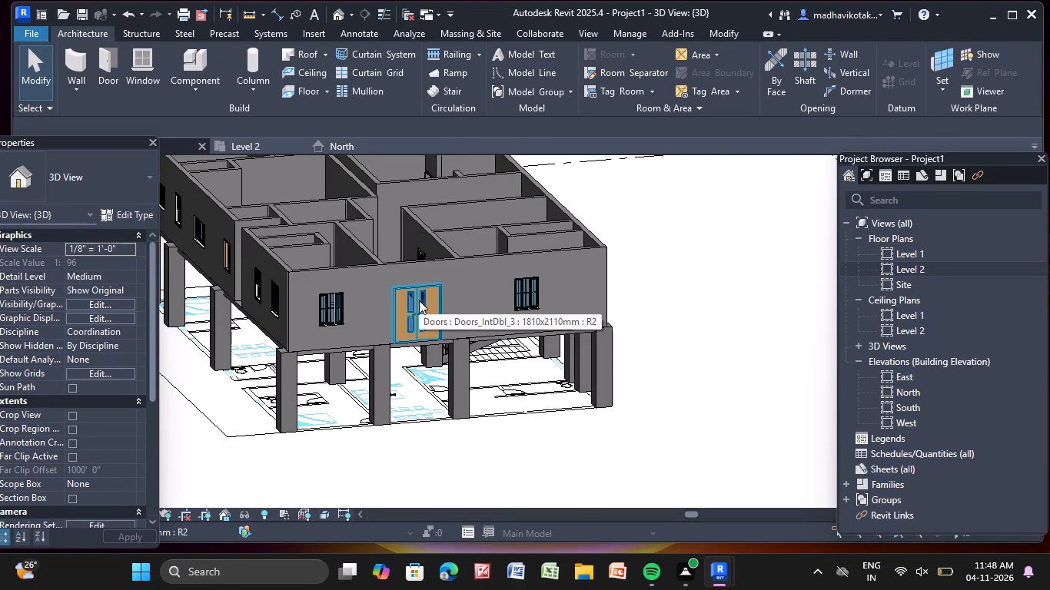
scroll(365, 328, up, 5)
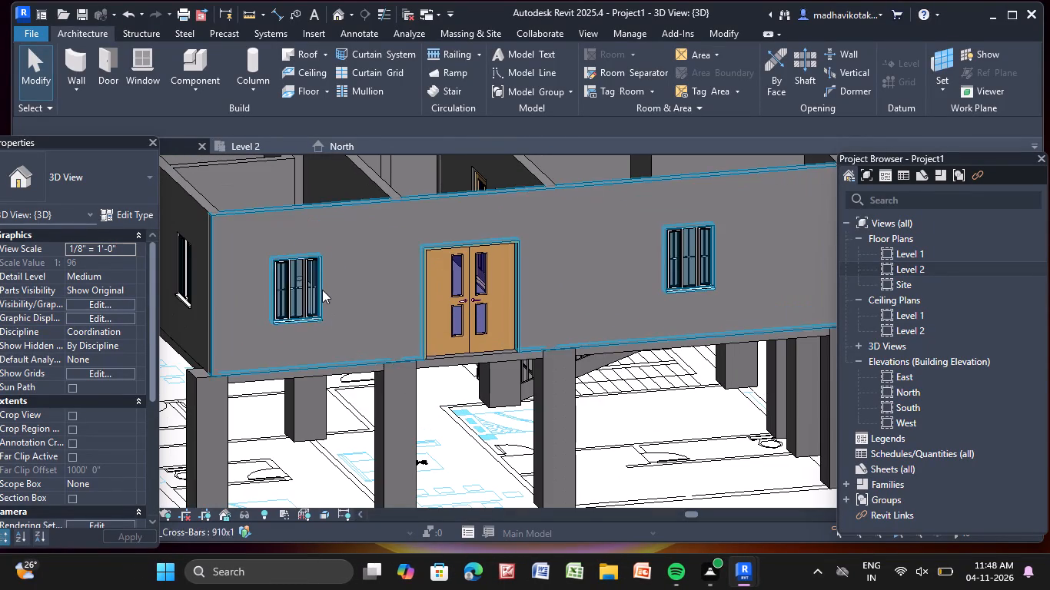
click(321, 290)
click(141, 264)
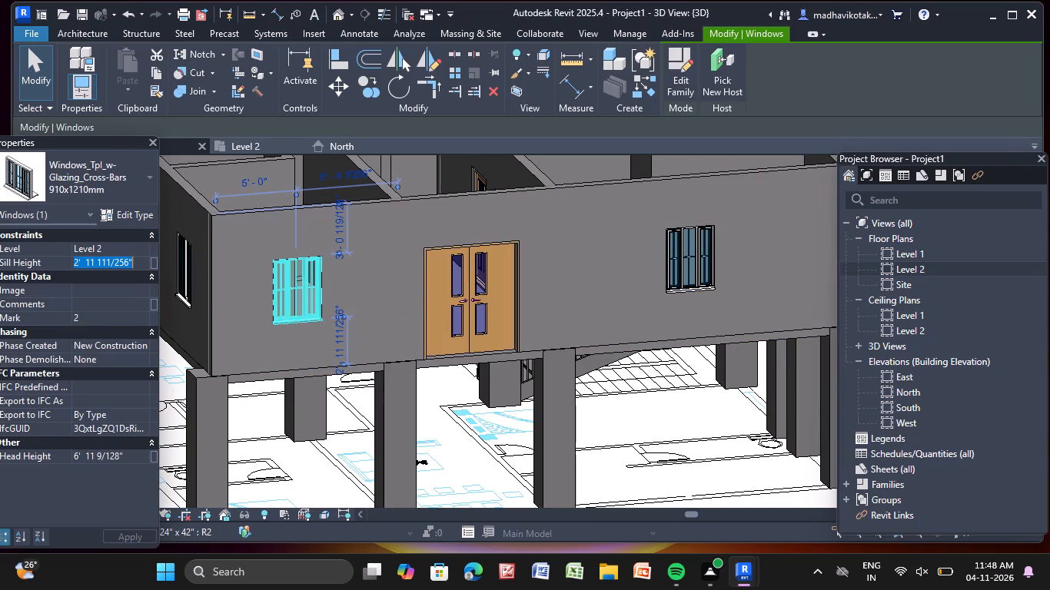
key(BackSpace)
key(BackSpace)
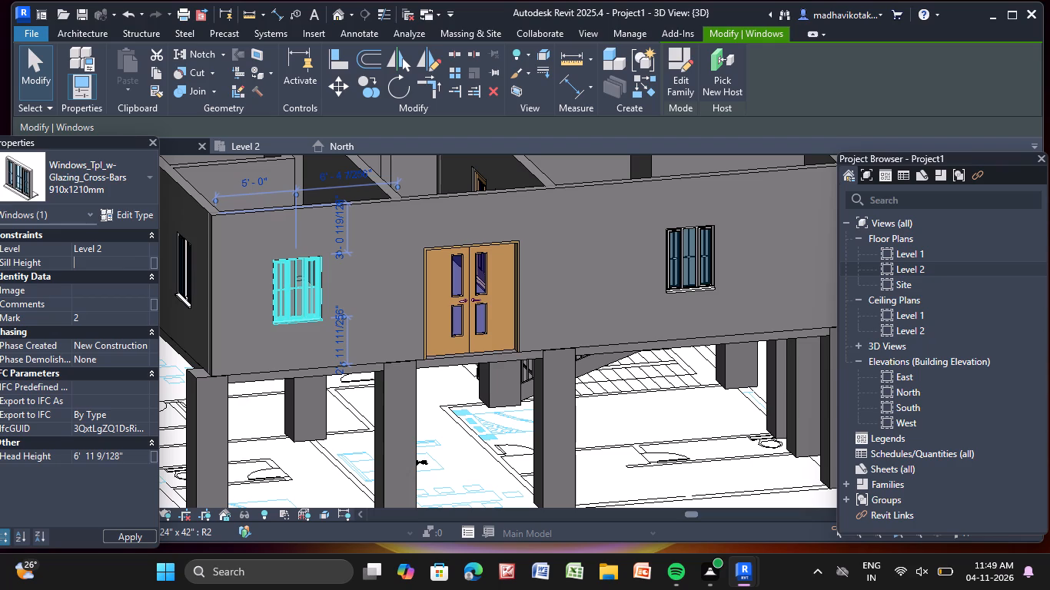
click(640, 212)
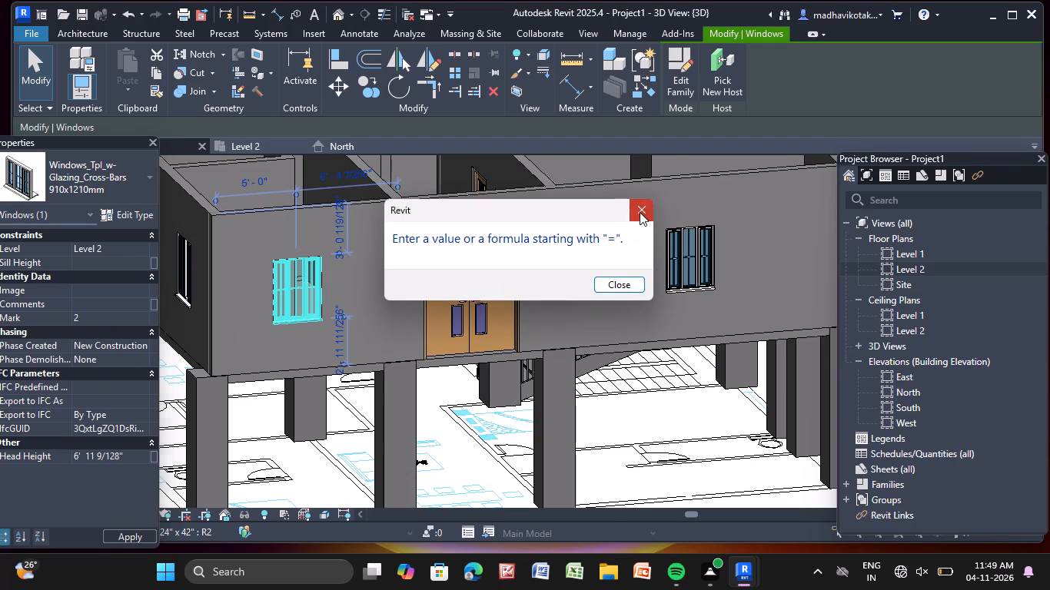
click(144, 264)
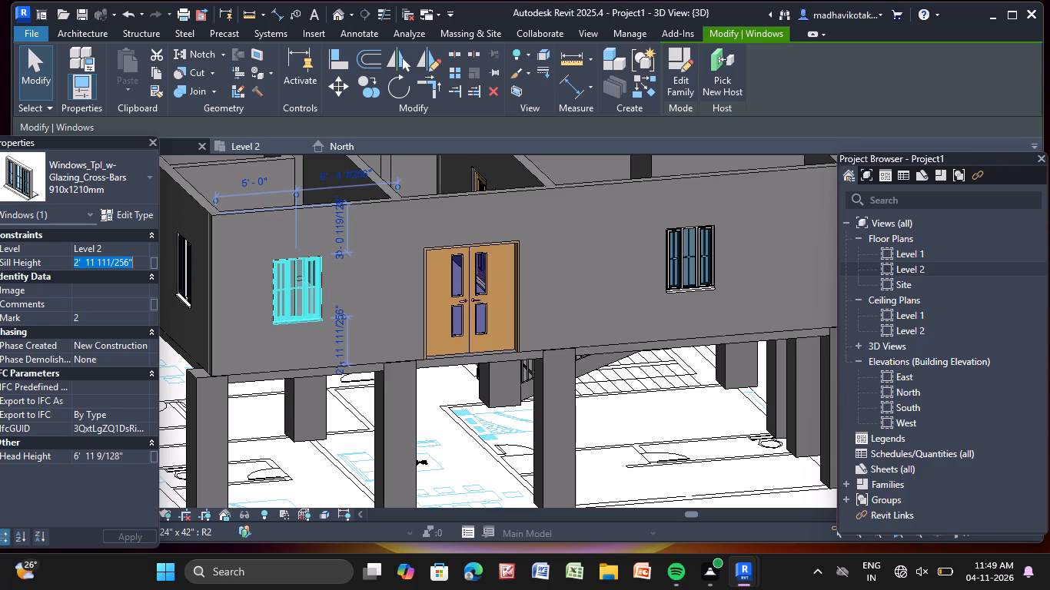
key(BackSpace)
key(BackSpace)
text(3')
key(Return)
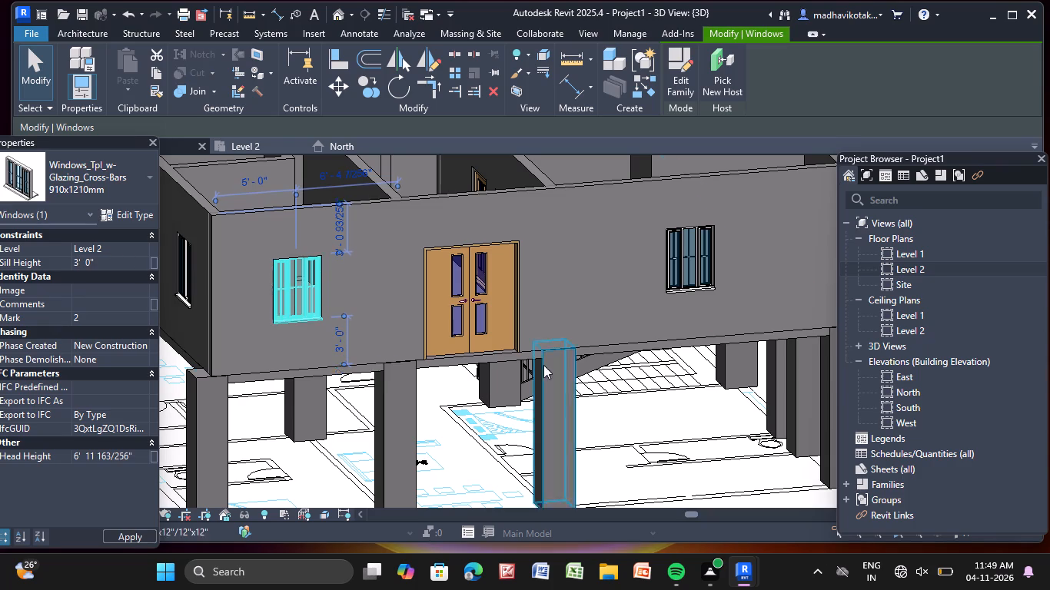
key(Escape)
Set the sill height of the 910x1210mm window on the other side of the double door to 3'-0".
scroll(530, 290, down, 5)
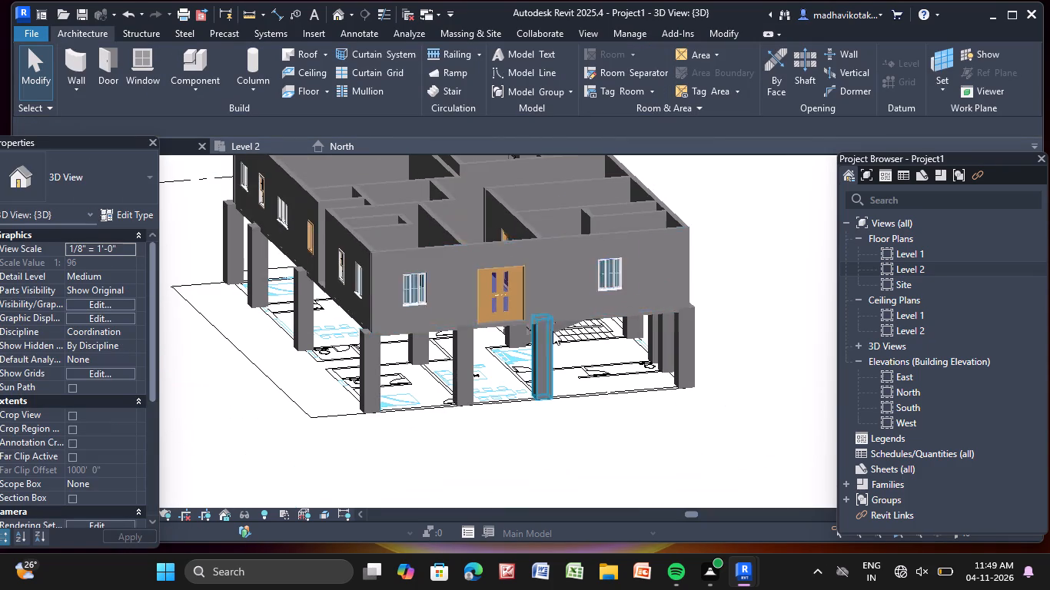
shift+middle_drag(529, 402, 477, 409)
scroll(524, 264, up, 9)
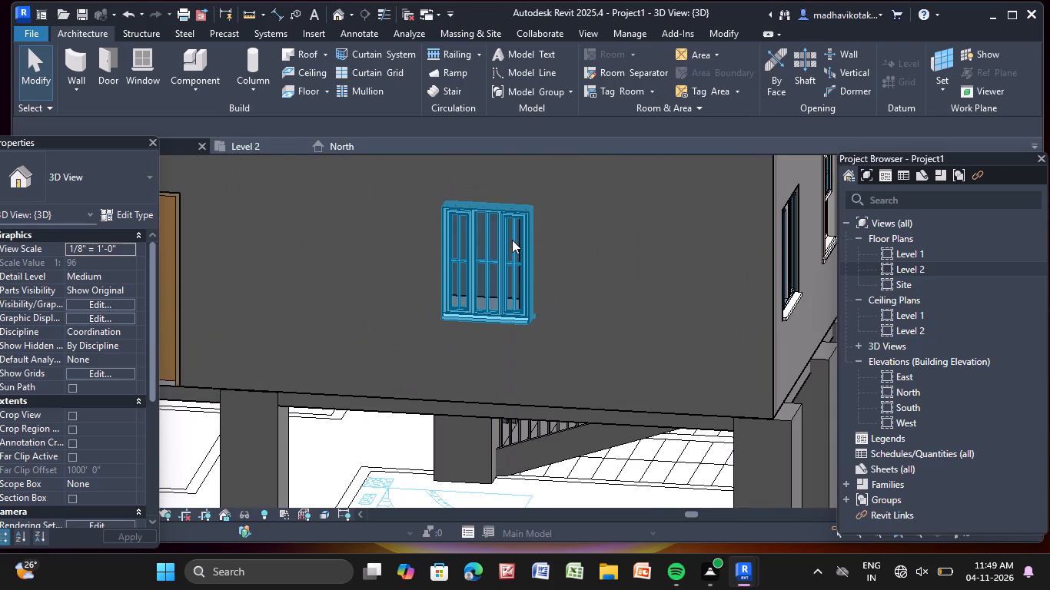
click(512, 240)
click(140, 267)
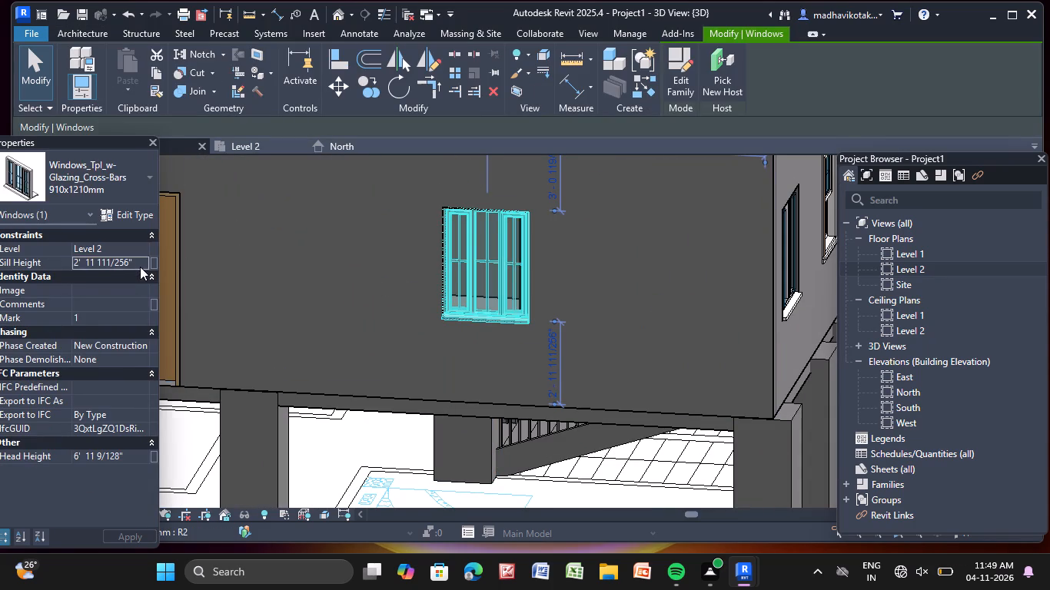
key(BackSpace)
text(3')
key(Return)
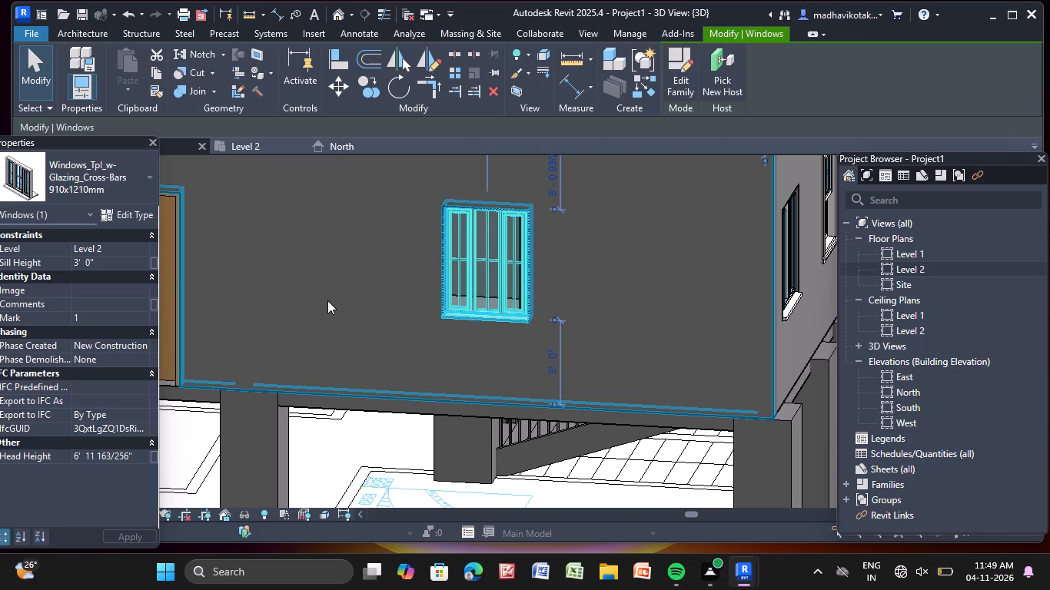
key(Escape)
On the adjoining long facade in front of the stairs, set the sill height of the 910x1210mm window nearest the corner to 3'-0".
scroll(331, 297, down, 7)
middle_drag(661, 386, 596, 394)
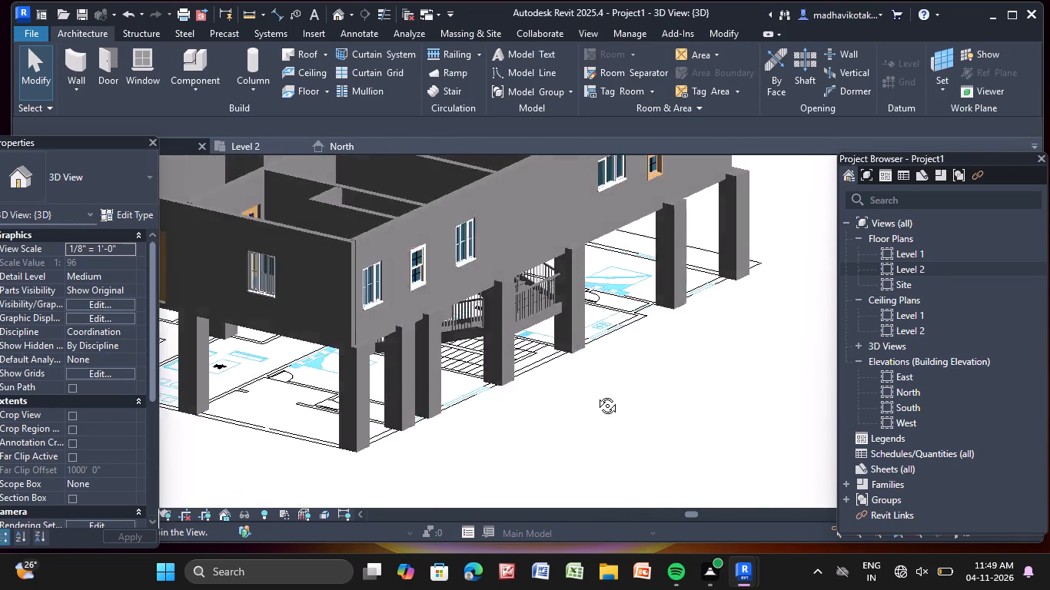
middle_drag(596, 394, 464, 399)
scroll(464, 398, down, 3)
middle_drag(467, 400, 643, 407)
shift+middle_drag(570, 423, 629, 394)
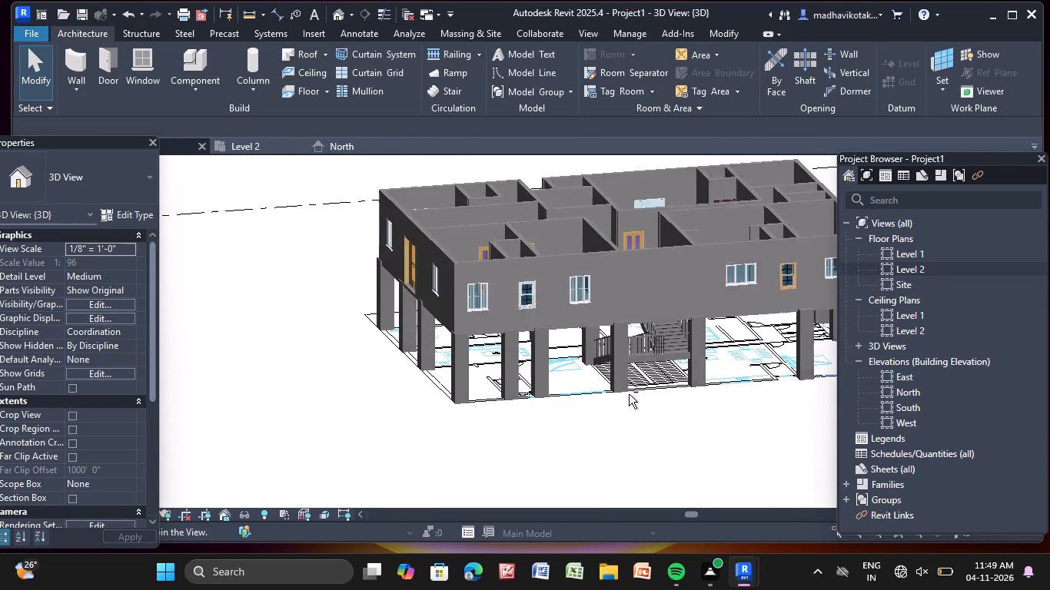
shift+middle_drag(629, 394, 630, 396)
shift+scroll(495, 307, up, 10)
click(477, 286)
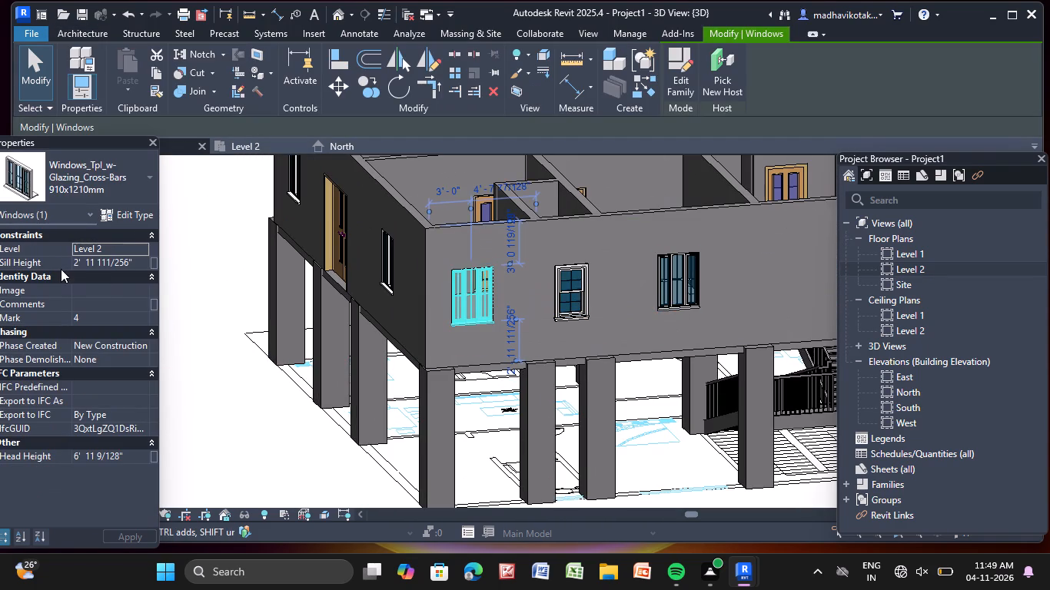
click(138, 264)
key(BackSpace)
key(BackSpace)
key(BackSpace)
key(BackSpace)
key(BackSpace)
key(BackSpace)
key(BackSpace)
key(BackSpace)
key(BackSpace)
key(BackSpace)
key(BackSpace)
key(BackSpace)
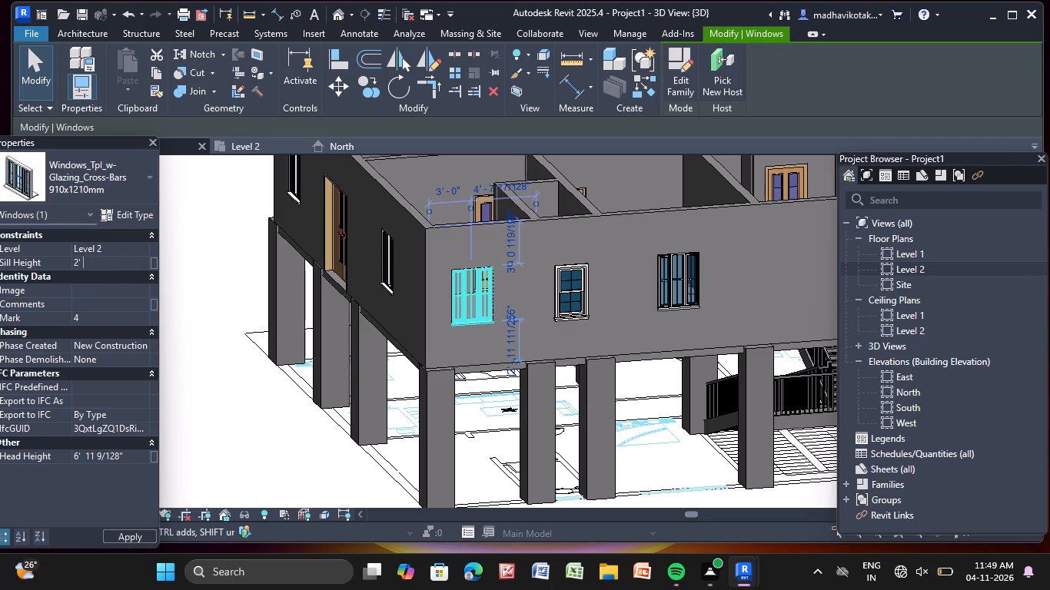
key(BackSpace)
key(BackSpace)
key(BackSpace)
key(BackSpace)
key(BackSpace)
text(3')
key(Return)
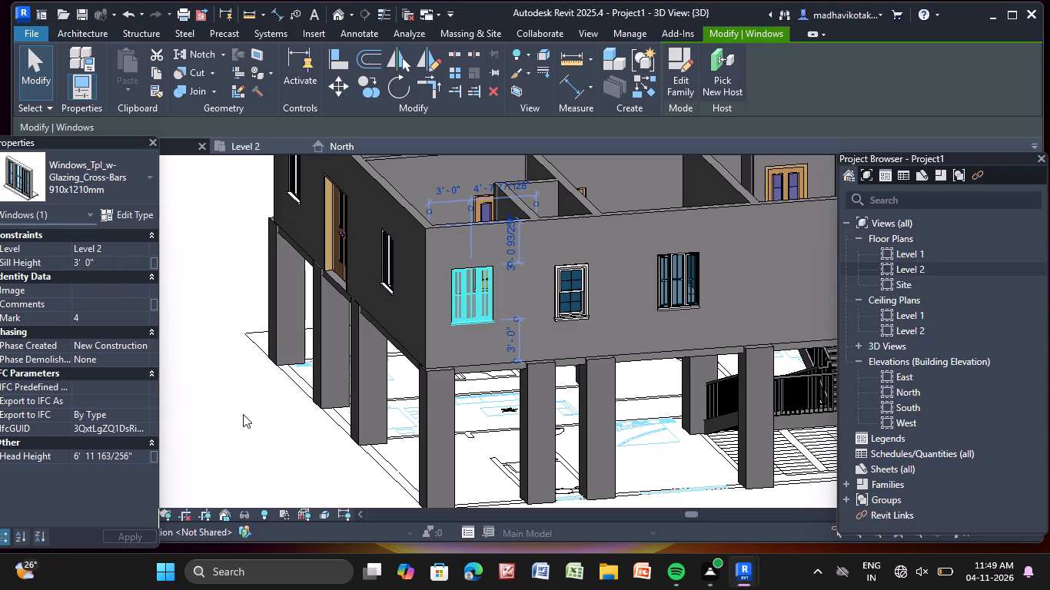
click(241, 417)
Set the sill height of the 910x1210mm window just past the double-hung window on the same facade to 3'-0".
middle_drag(238, 419, 0, 446)
scroll(324, 358, up, 3)
click(332, 310)
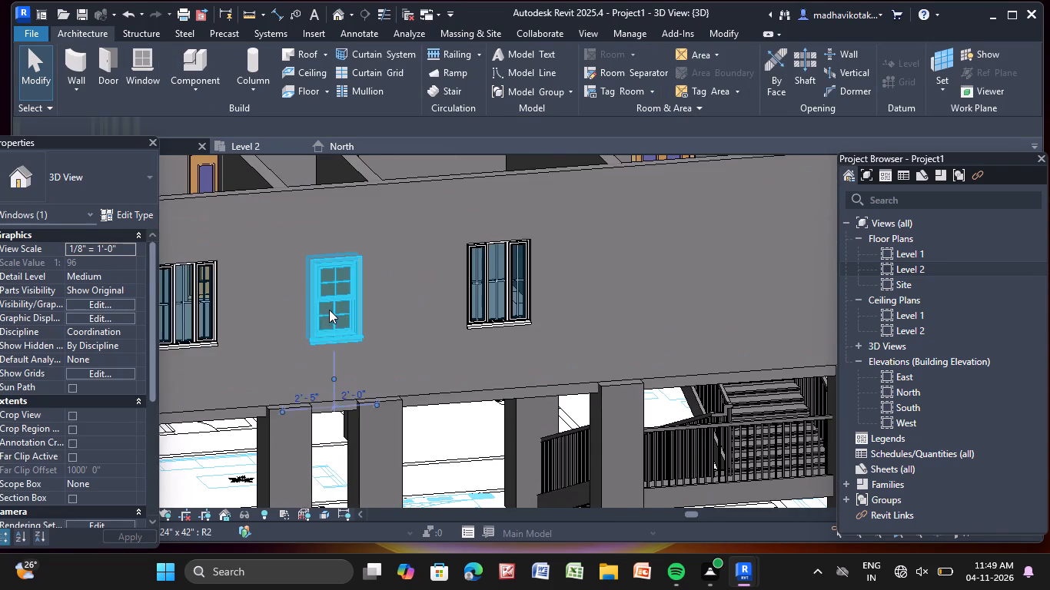
key(Escape)
click(512, 290)
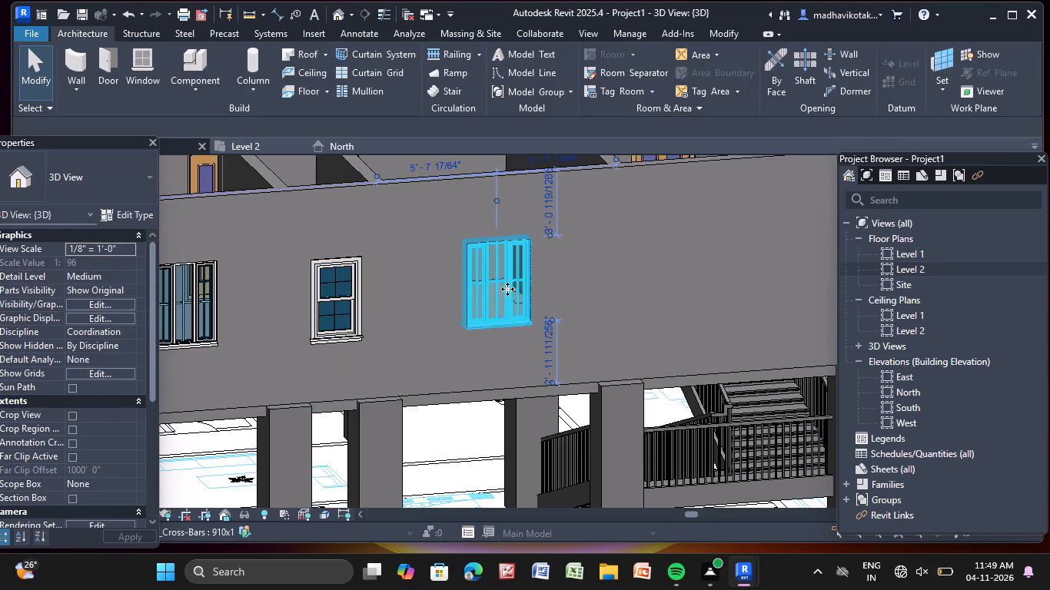
click(137, 260)
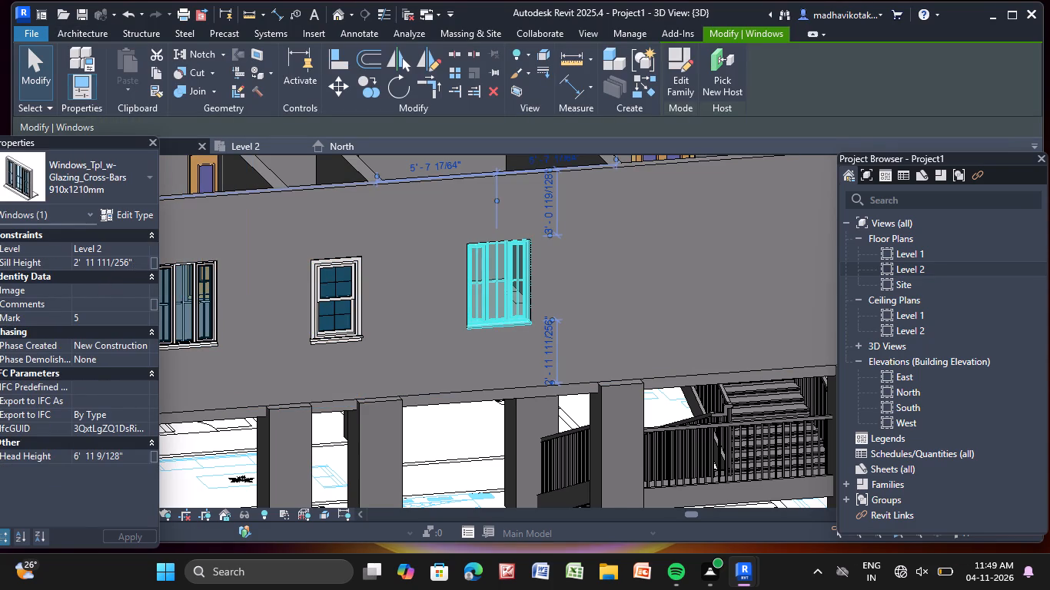
key(BackSpace)
key(BackSpace)
key(BackSpace)
key(BackSpace)
key(BackSpace)
key(BackSpace)
key(BackSpace)
key(BackSpace)
key(BackSpace)
key(BackSpace)
key(BackSpace)
key(BackSpace)
key(BackSpace)
key(BackSpace)
key(BackSpace)
key(BackSpace)
key(BackSpace)
key(BackSpace)
key(BackSpace)
key(BackSpace)
text(3')
key(Return)
scroll(244, 472, down, 5)
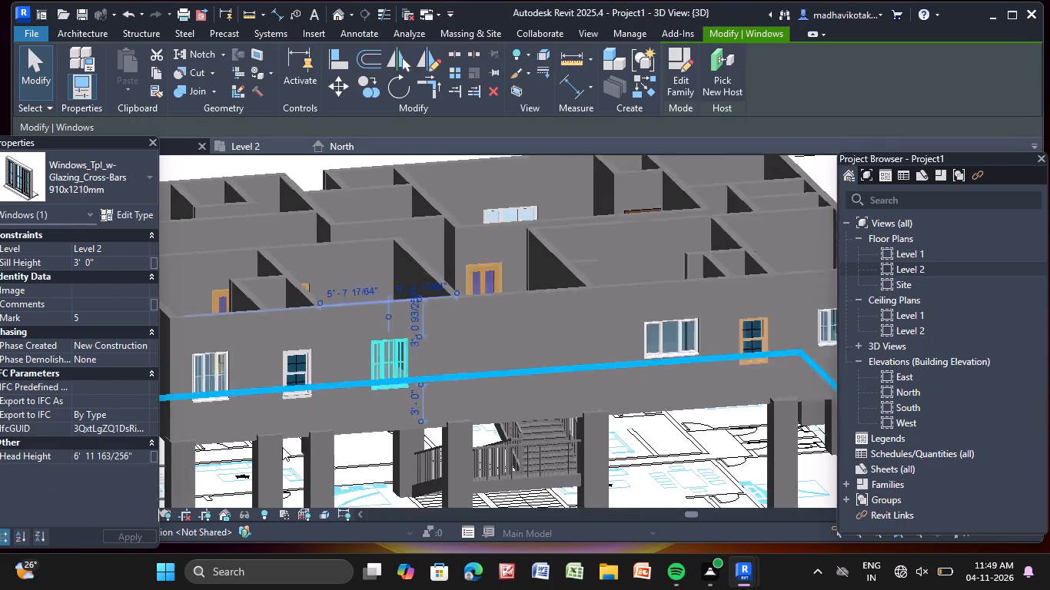
key(Escape)
On the long facade in front of the stairs, set the sill height of the 1360x910mm window to 3'-0".
shift+middle_drag(514, 393, 481, 397)
shift+middle_click(481, 397)
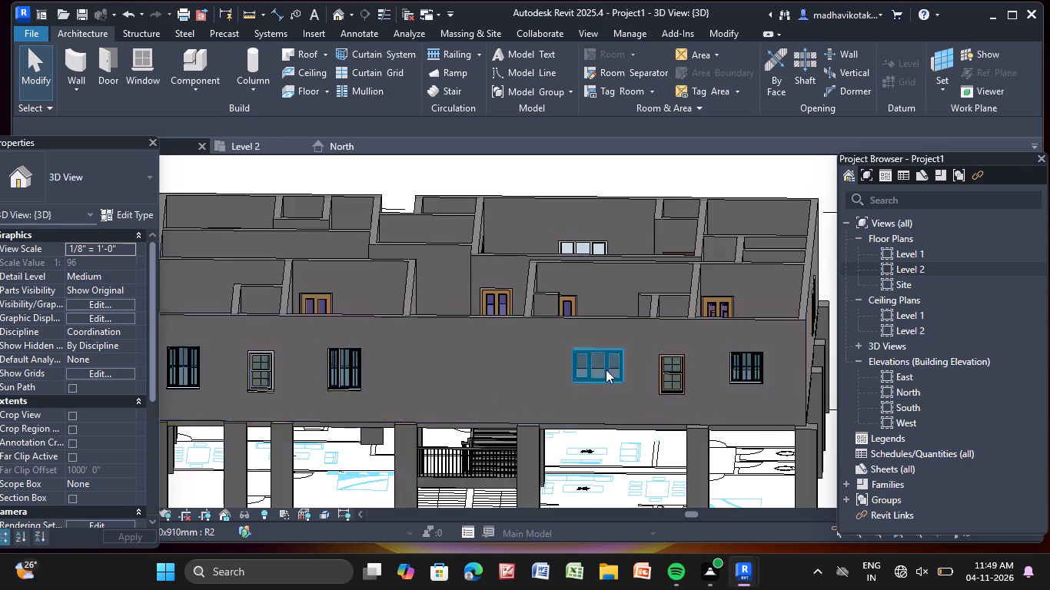
scroll(606, 370, up, 10)
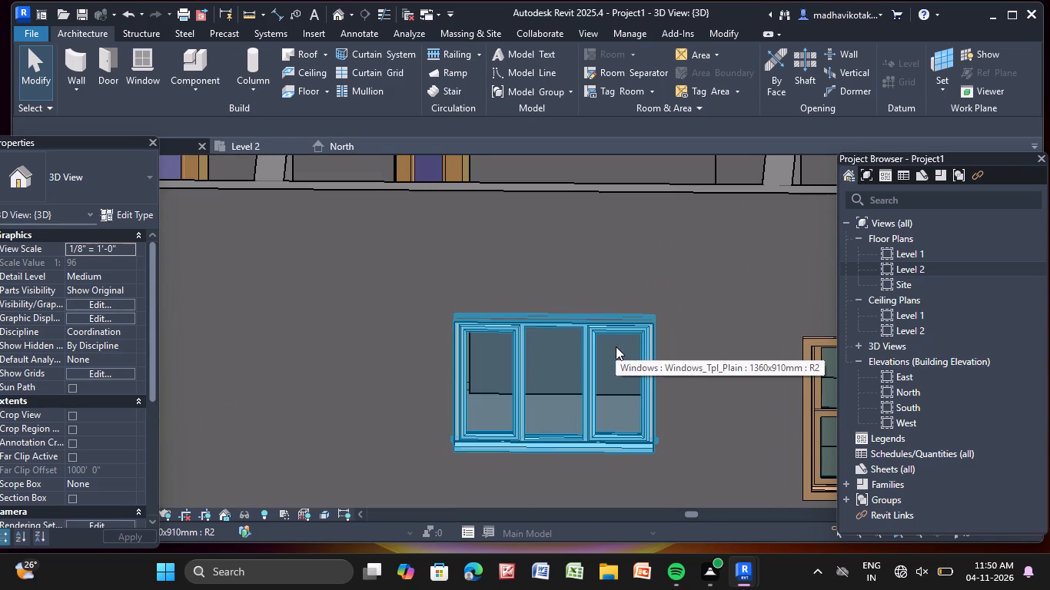
click(611, 344)
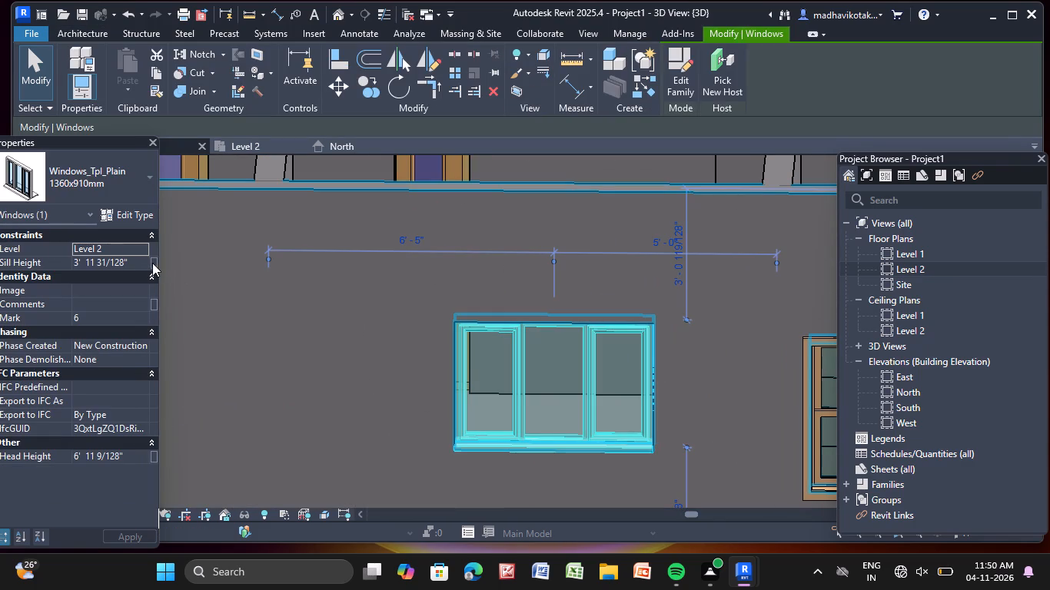
click(139, 270)
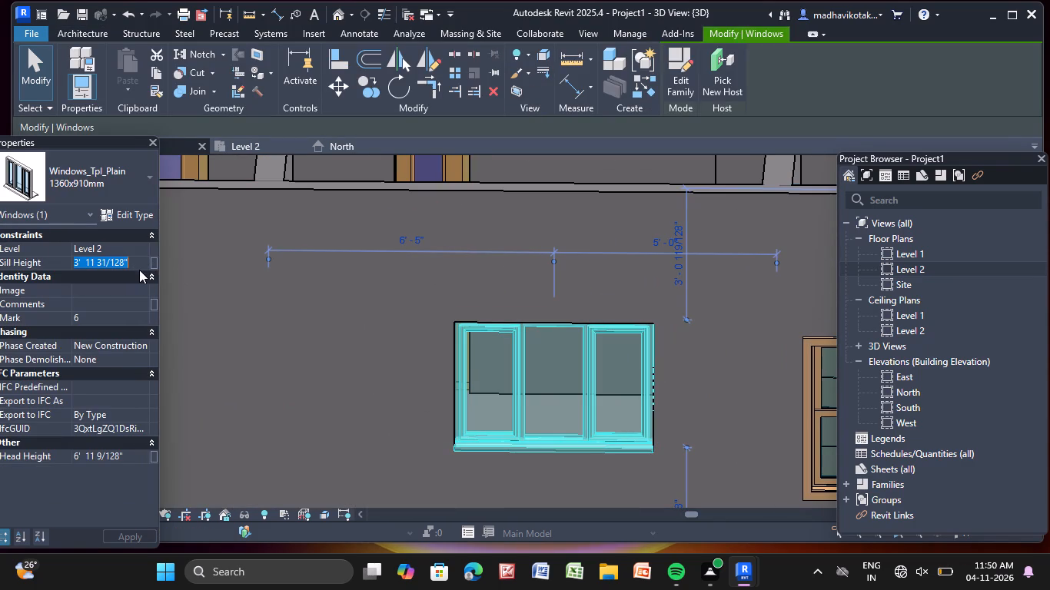
key(BackSpace)
text(3')
key(Return)
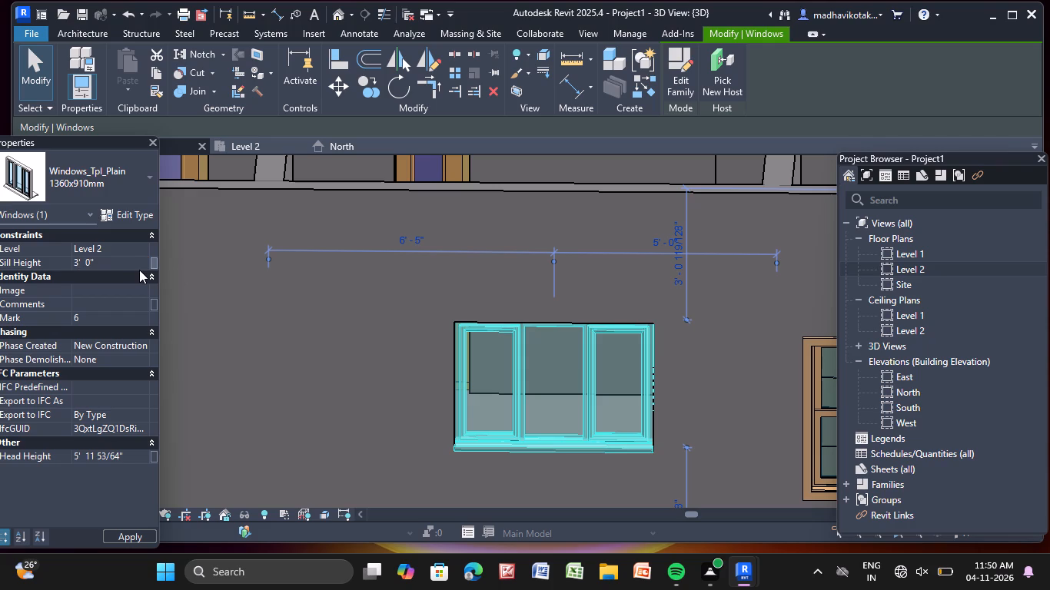
scroll(318, 376, down, 1)
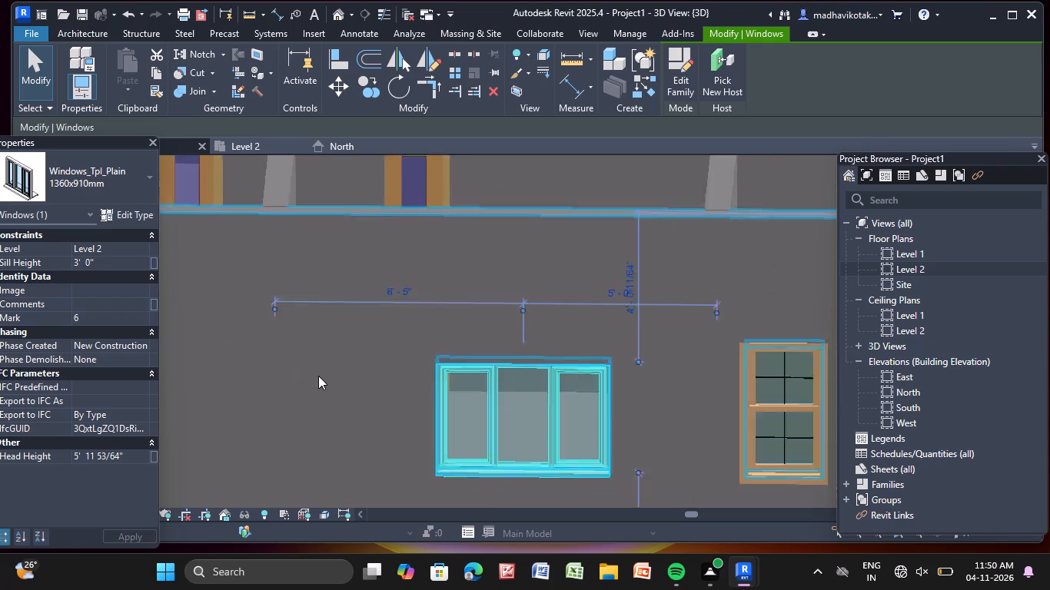
scroll(318, 376, down, 2)
key(Escape)
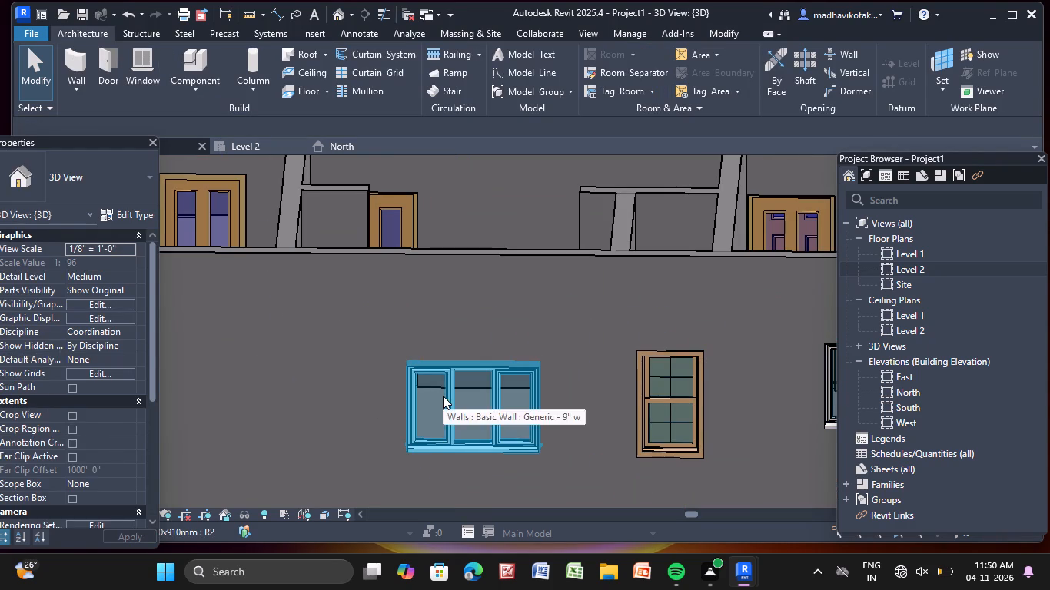
click(443, 396)
key(Escape)
On the same facade, set the sill height of the 910x910mm window nearest the far corner to 3'-0".
scroll(443, 396, down, 5)
middle_drag(443, 396, 251, 338)
scroll(355, 342, up, 5)
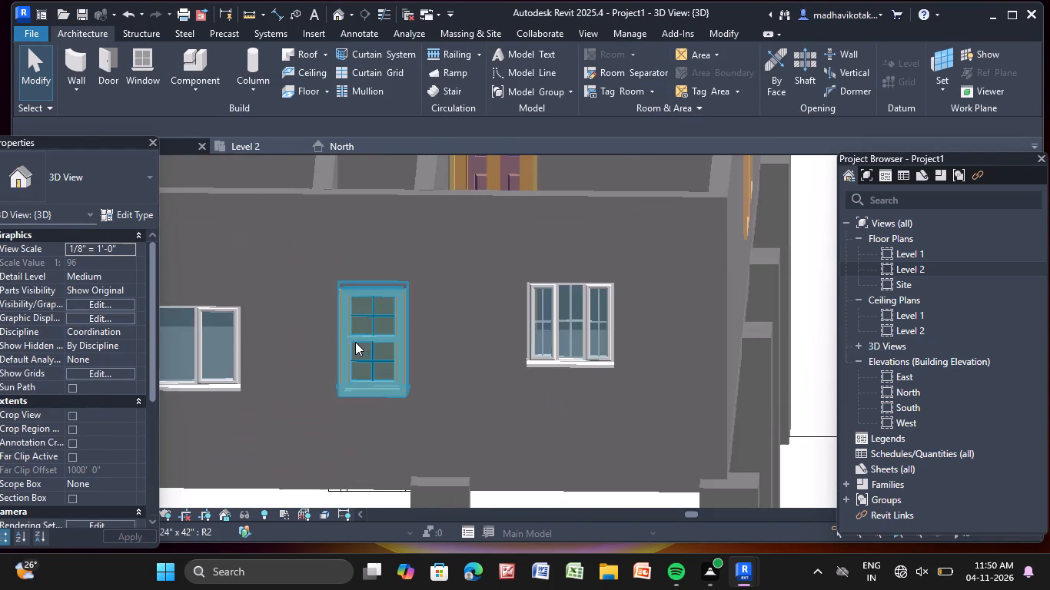
click(355, 342)
key(Escape)
click(531, 310)
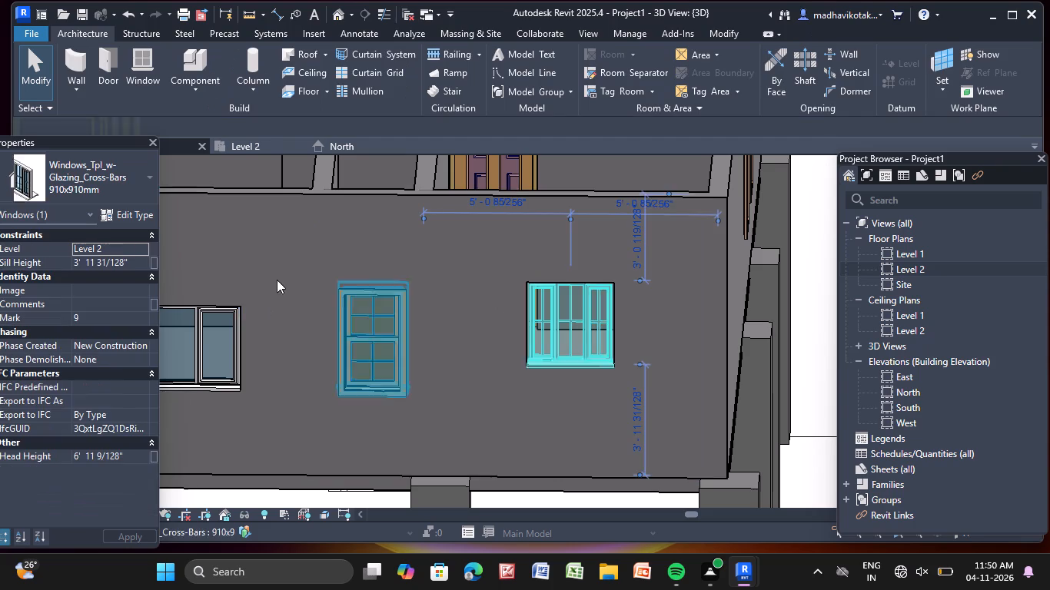
click(137, 258)
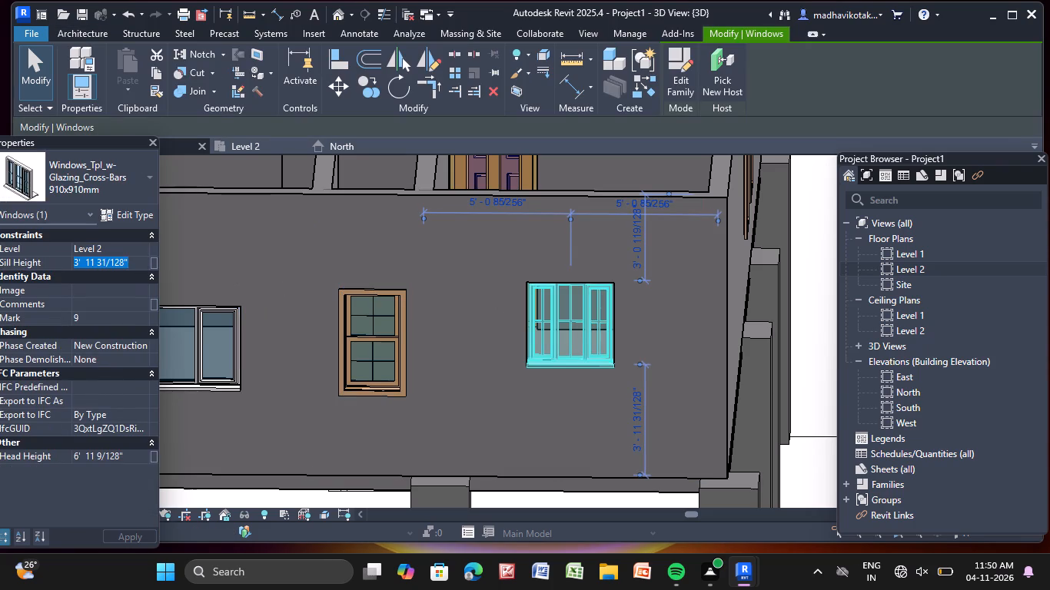
key(BackSpace)
text(3')
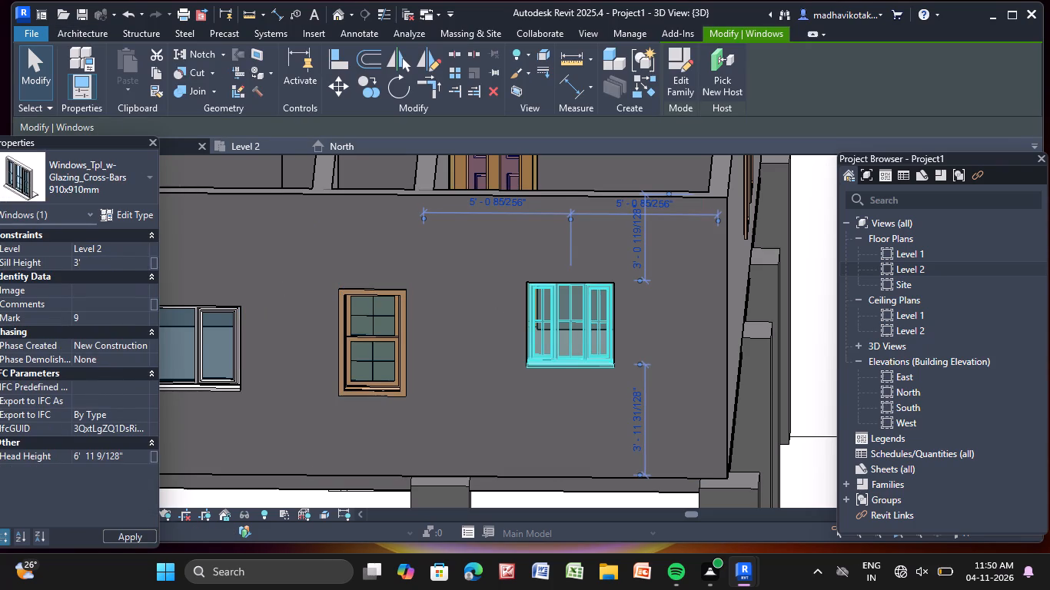
key(Return)
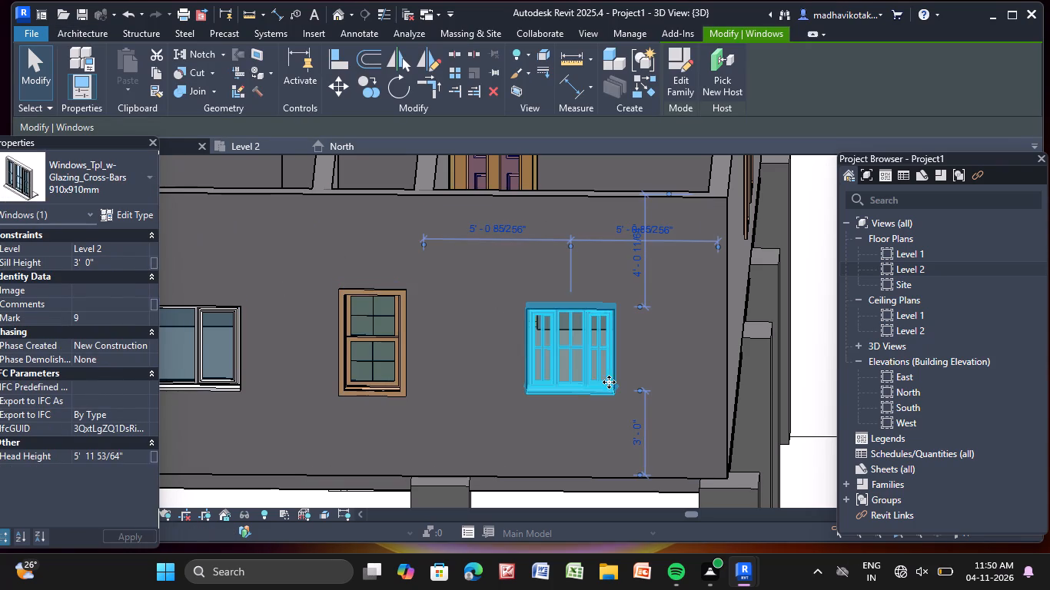
key(Escape)
Check the sill heights of the two double-hung windows on the short end facade and the 1360x910mm window on the opposite long facade.
scroll(617, 389, down, 6)
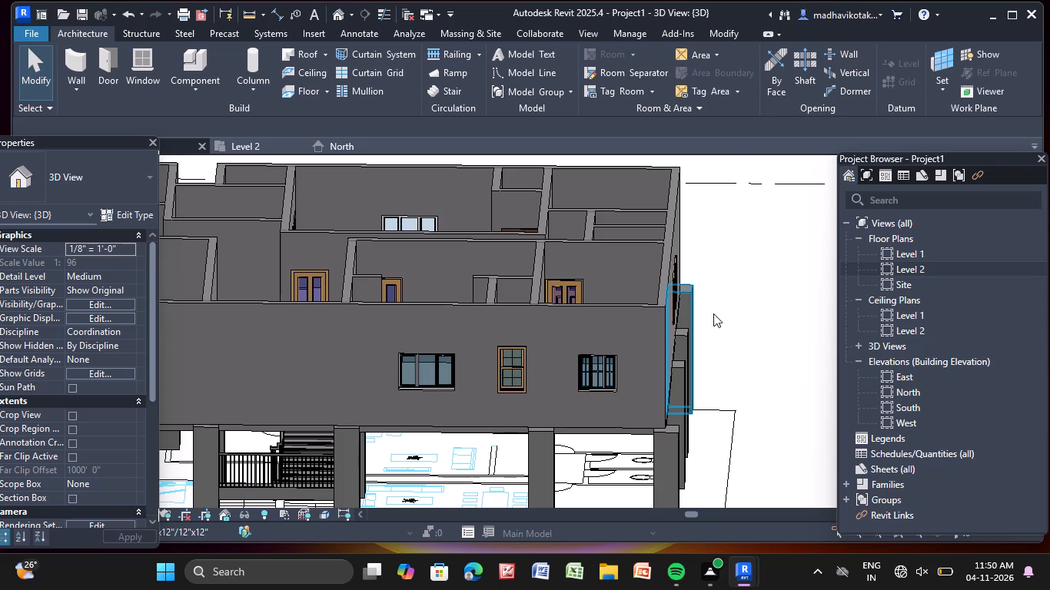
shift+middle_drag(713, 313, 520, 373)
shift+scroll(713, 313, up, 1)
scroll(518, 378, down, 1)
middle_drag(517, 383, 577, 165)
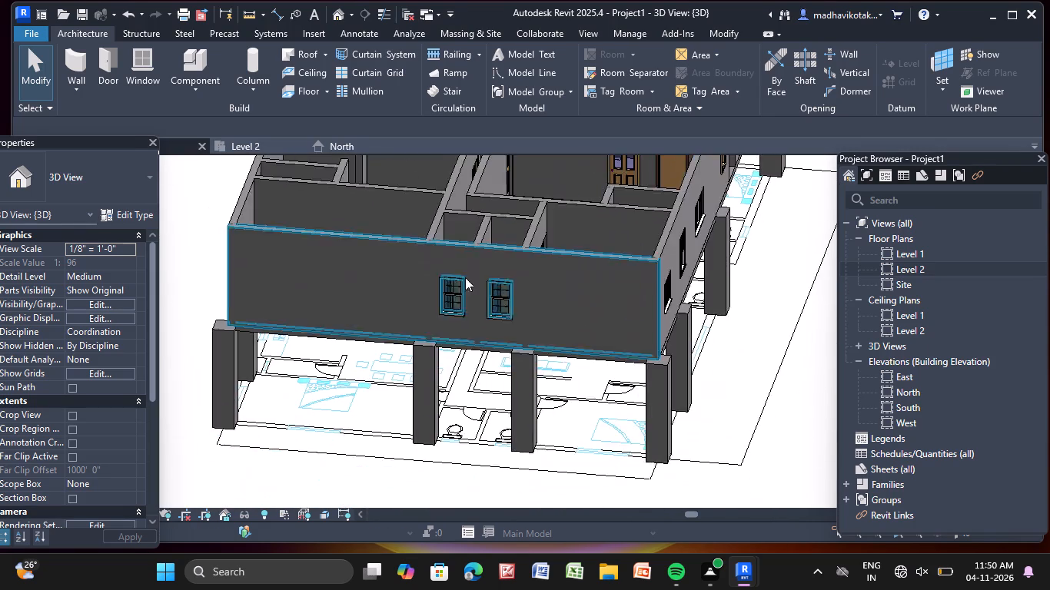
scroll(444, 287, up, 14)
click(461, 292)
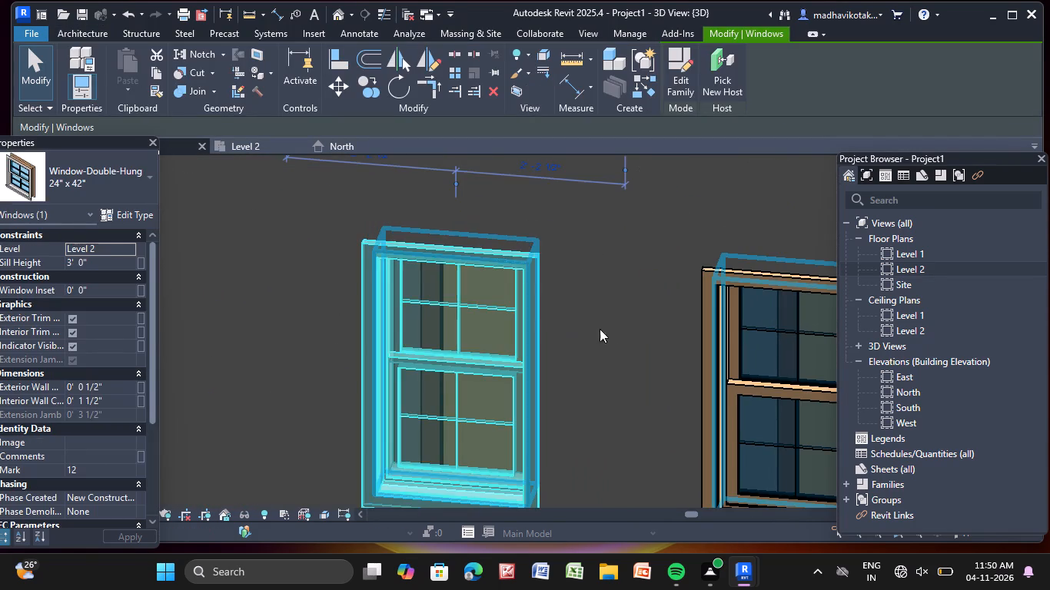
key(Escape)
click(751, 325)
scroll(751, 325, down, 9)
key(Escape)
key(Escape)
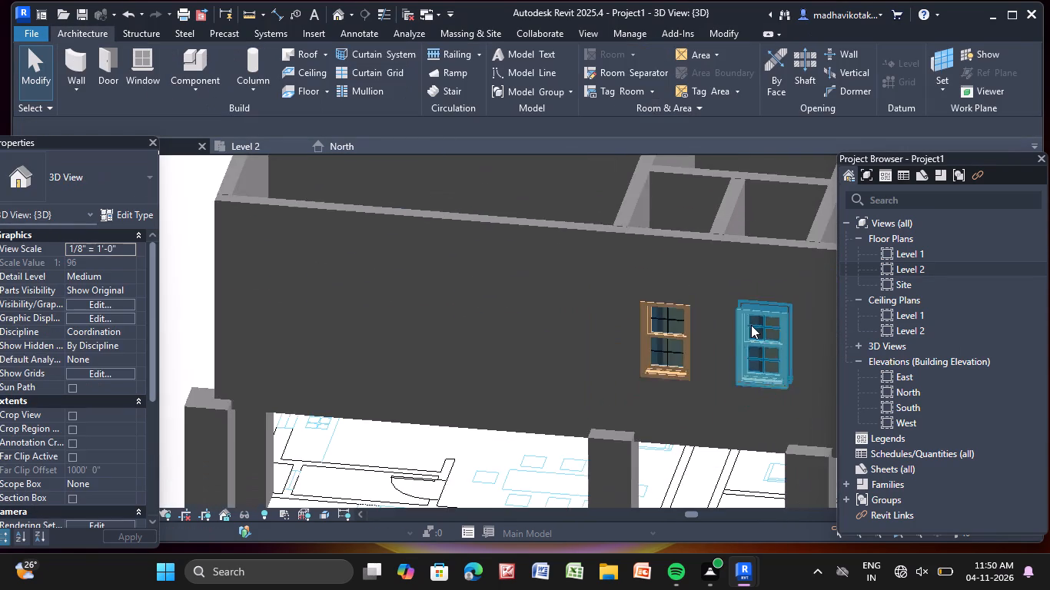
scroll(751, 325, down, 5)
middle_drag(670, 336, 306, 320)
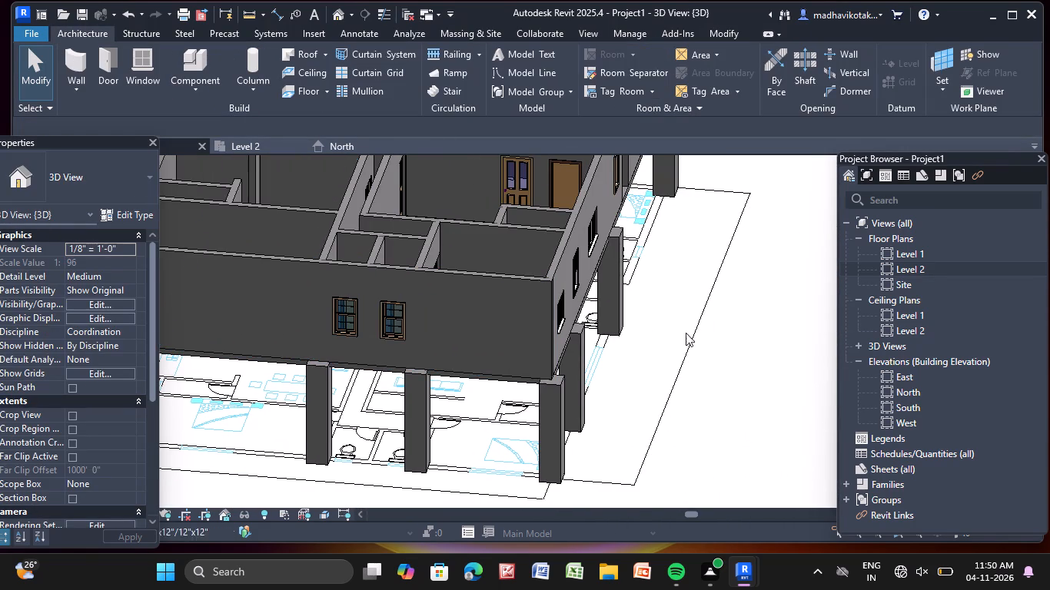
shift+middle_drag(696, 336, 556, 383)
scroll(550, 370, down, 2)
middle_drag(550, 370, 778, 309)
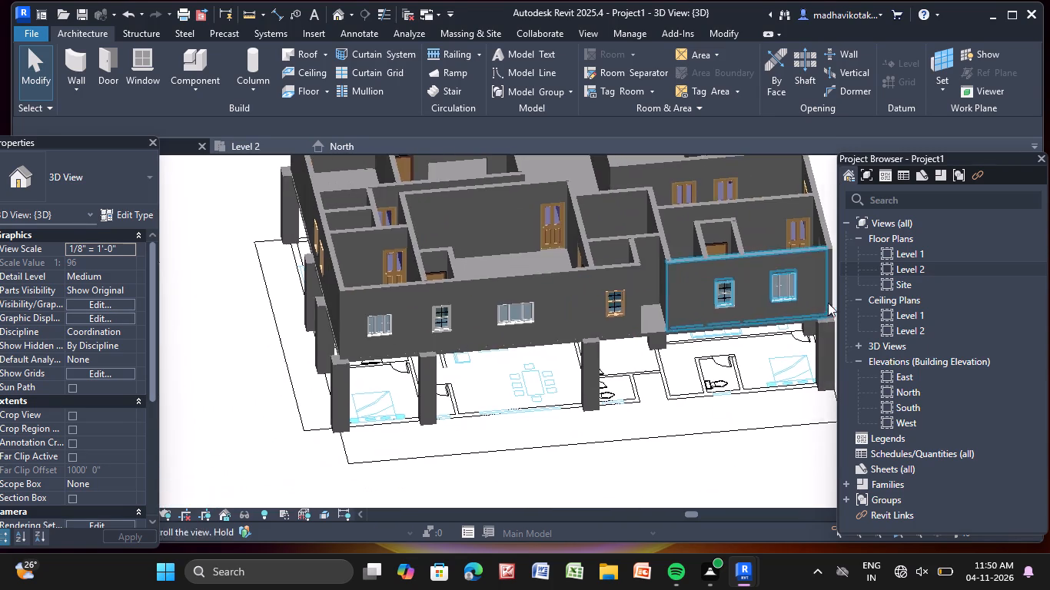
scroll(505, 314, up, 4)
click(513, 314)
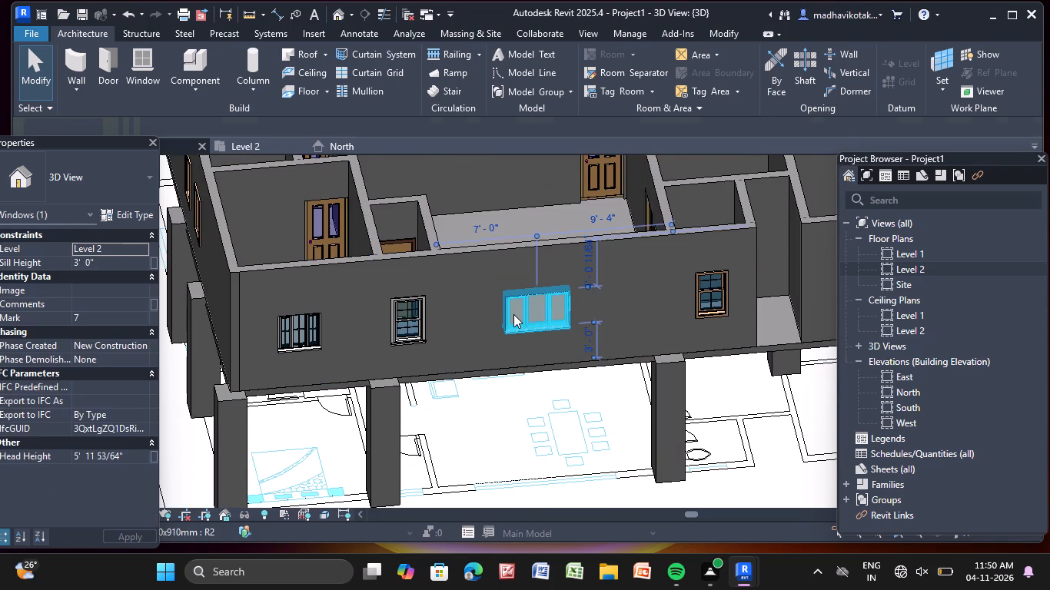
key(Escape)
Examine the window alignment on all exterior facades and the stair and column area below Level 2.
scroll(517, 314, down, 8)
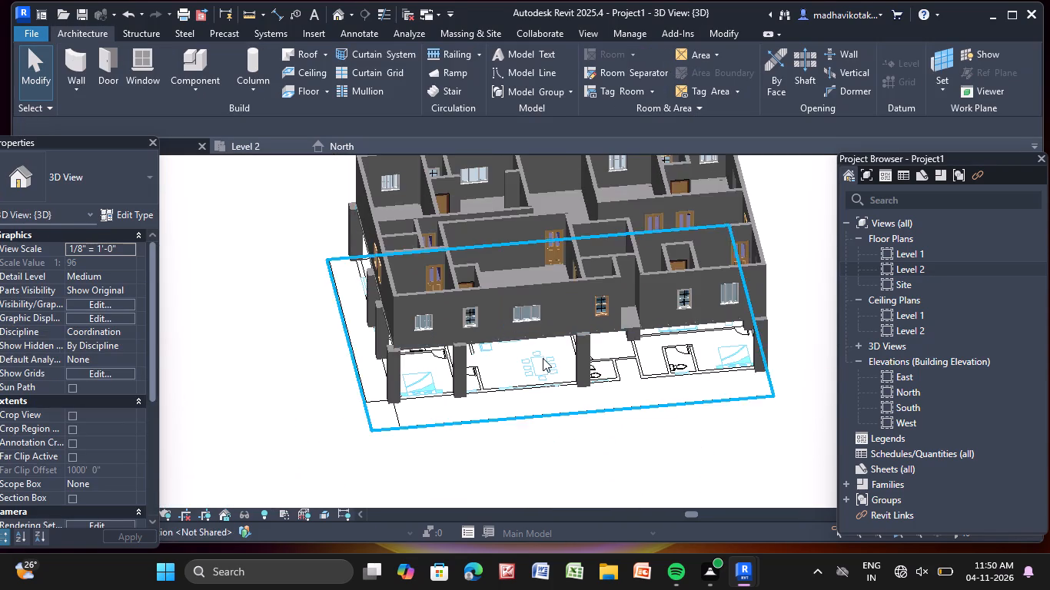
middle_drag(685, 403, 653, 365)
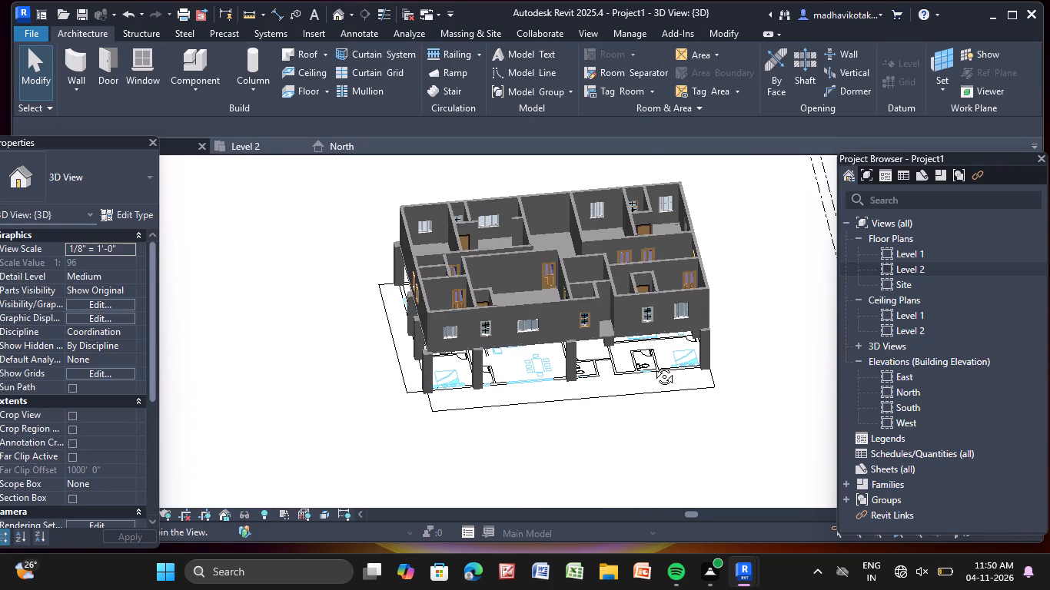
middle_drag(653, 365, 630, 334)
scroll(563, 320, up, 4)
scroll(510, 277, up, 3)
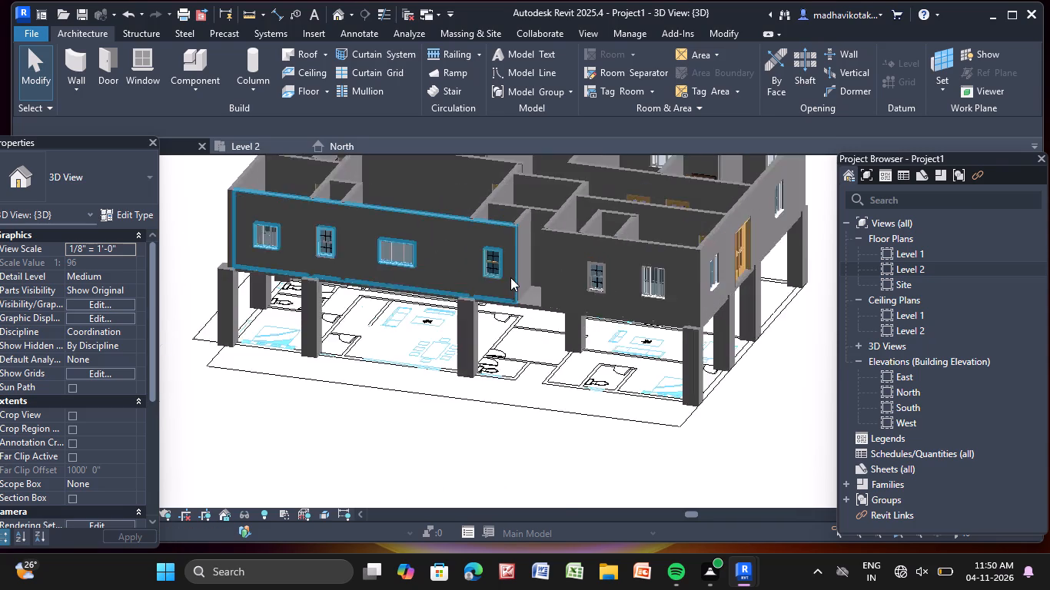
scroll(510, 277, up, 1)
scroll(678, 277, down, 5)
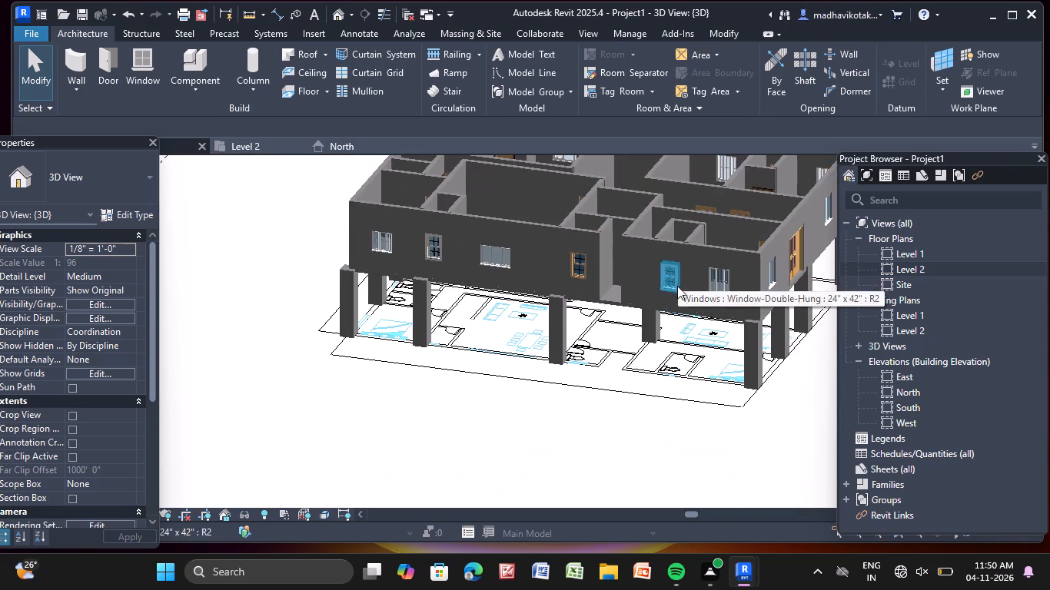
middle_drag(686, 317, 477, 356)
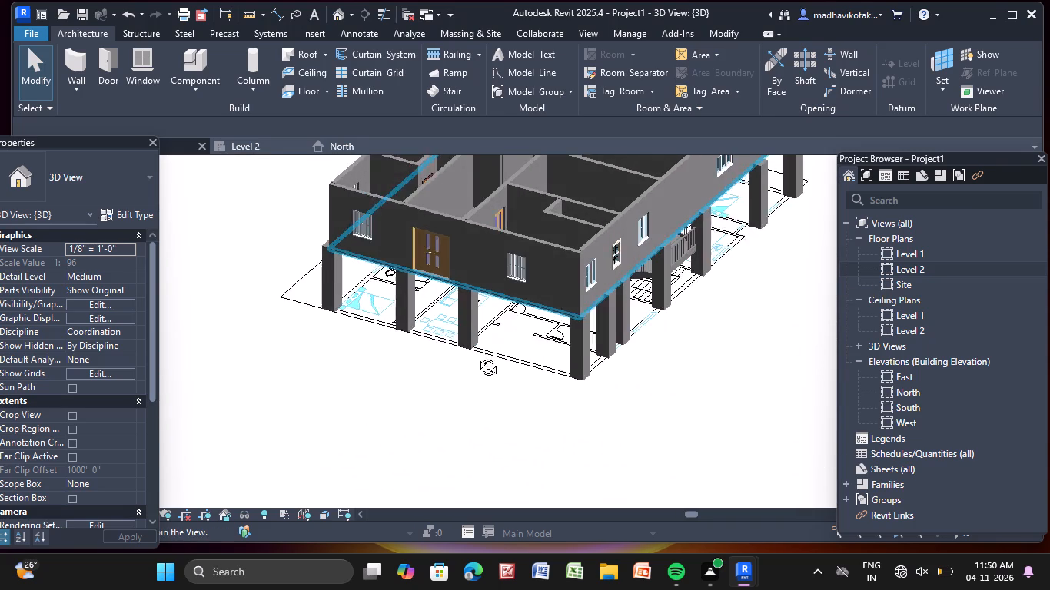
middle_drag(477, 356, 319, 271)
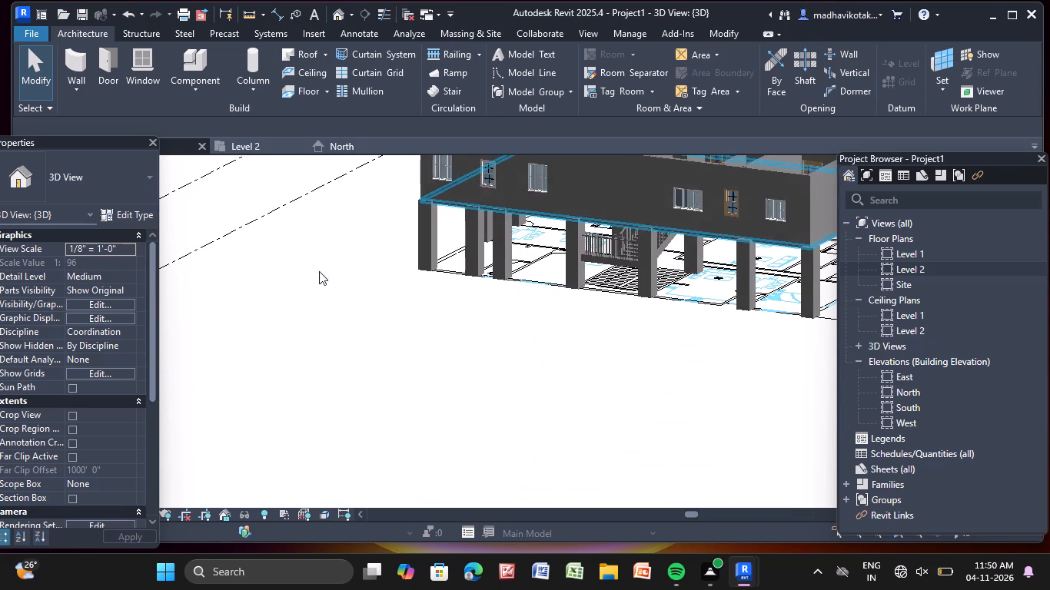
scroll(527, 264, up, 9)
scroll(608, 220, up, 3)
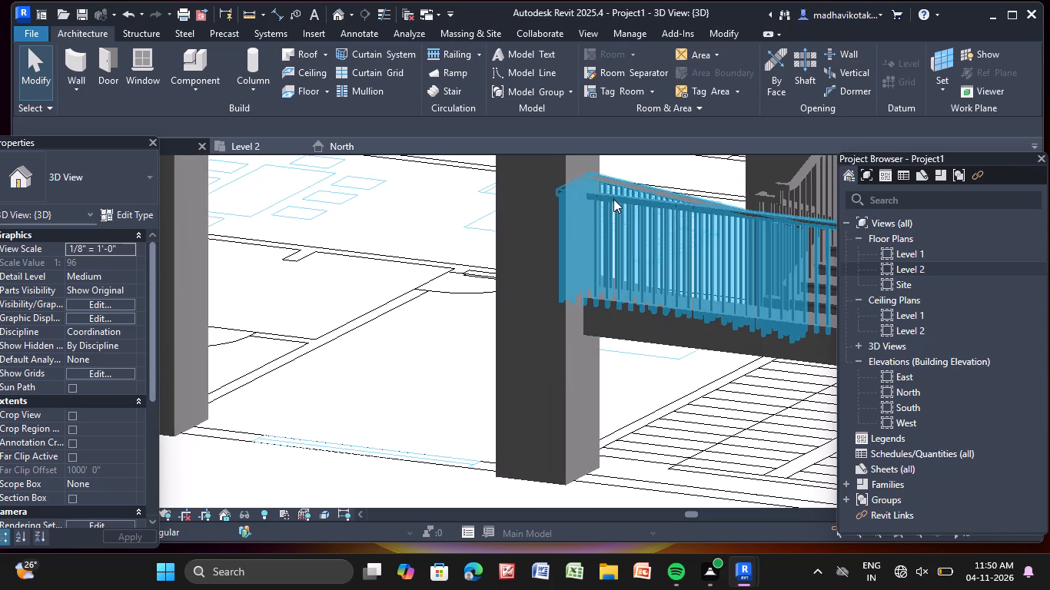
scroll(612, 201, down, 6)
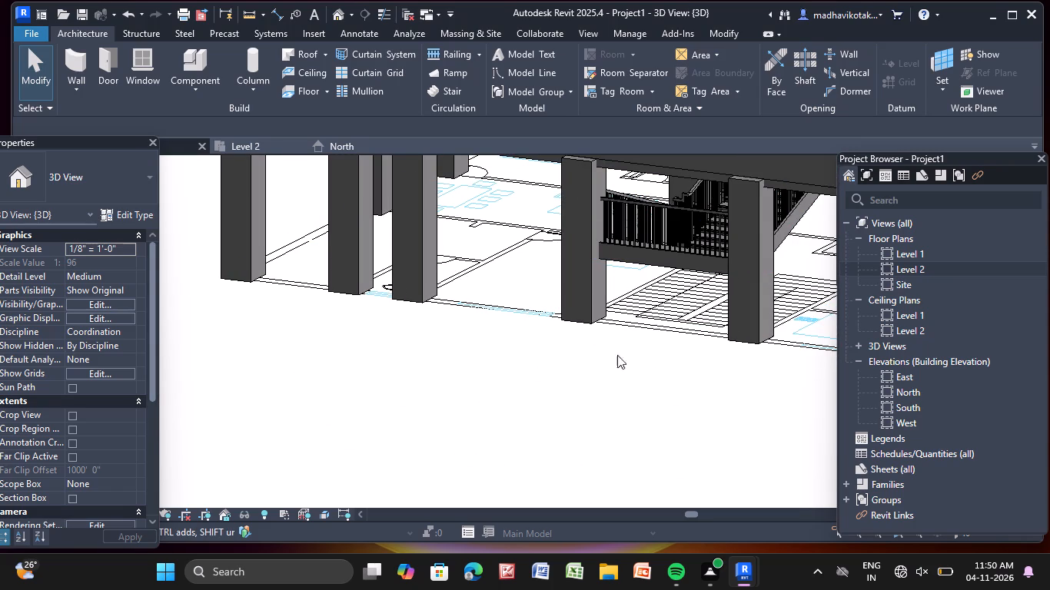
shift+middle_drag(616, 345, 305, 299)
shift+middle_drag(746, 433, 763, 446)
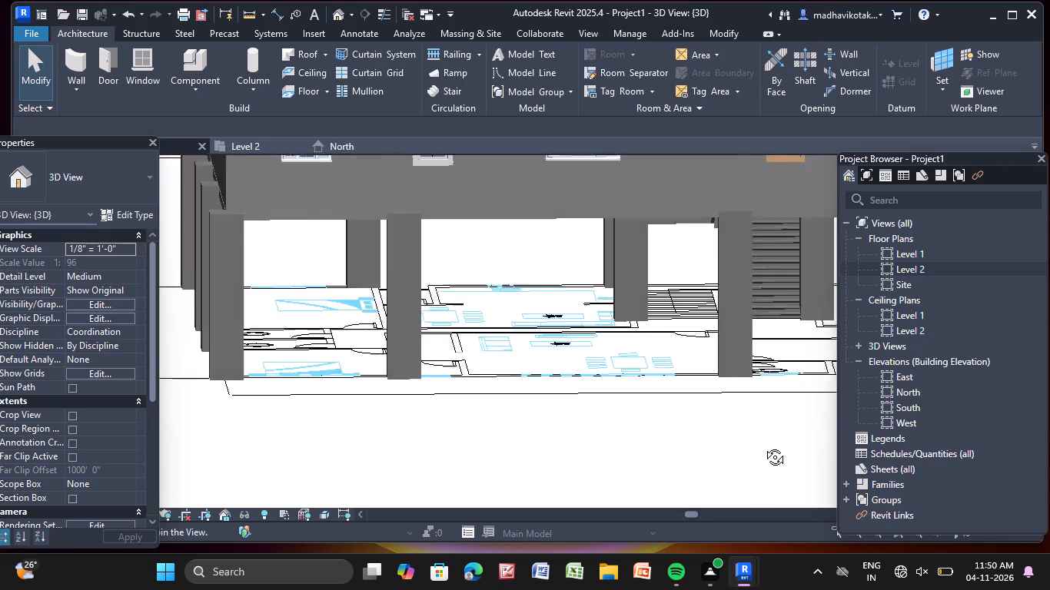
shift+middle_drag(763, 446, 764, 446)
middle_drag(771, 507, 739, 505)
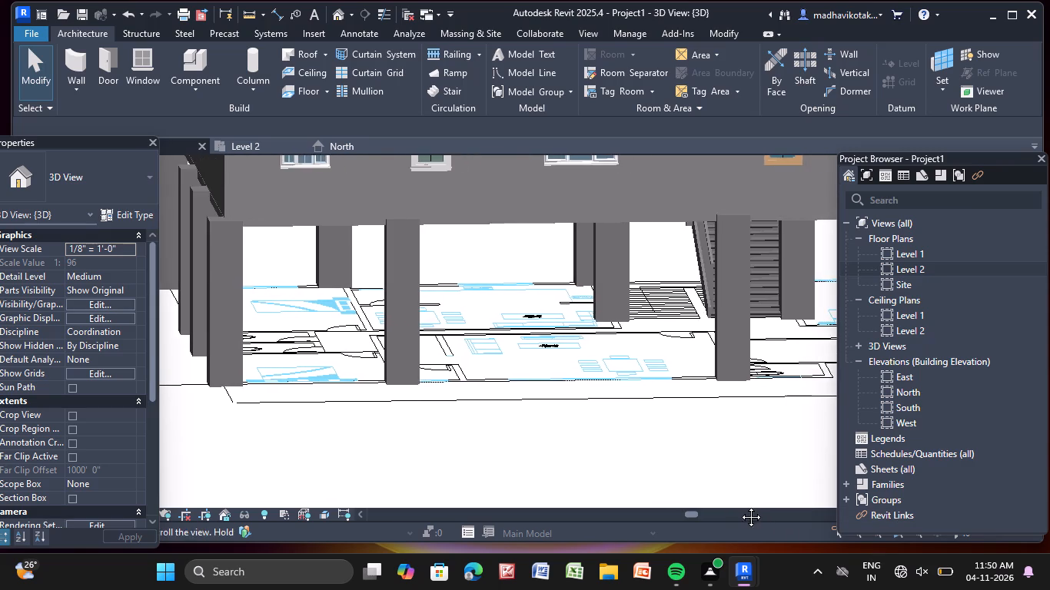
middle_drag(739, 505, 736, 505)
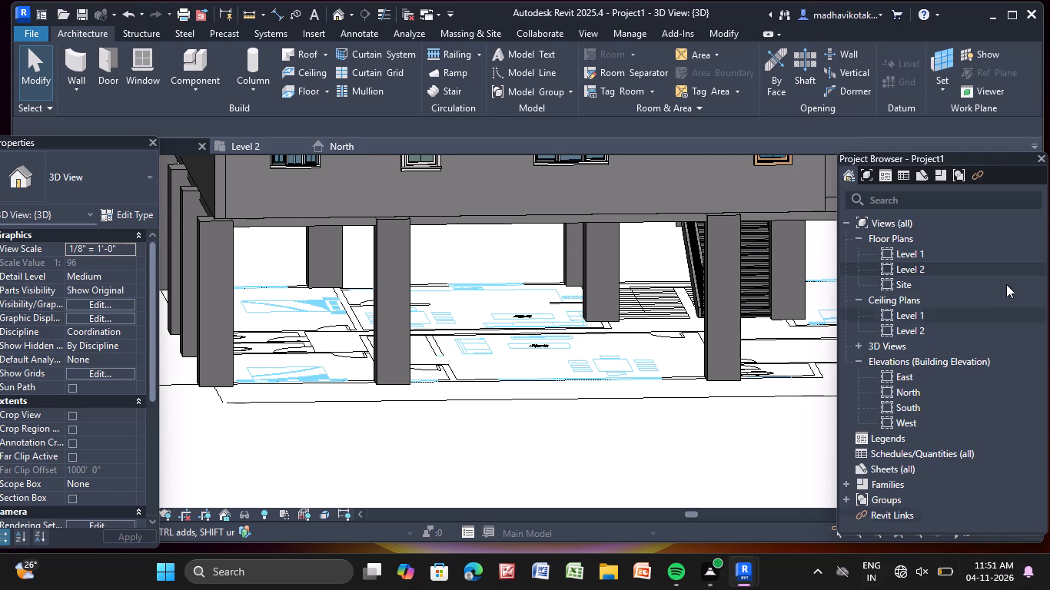
In the North elevation, create a level by picking the Level 2 line with a 10'-0" upward offset.
double_click(916, 396)
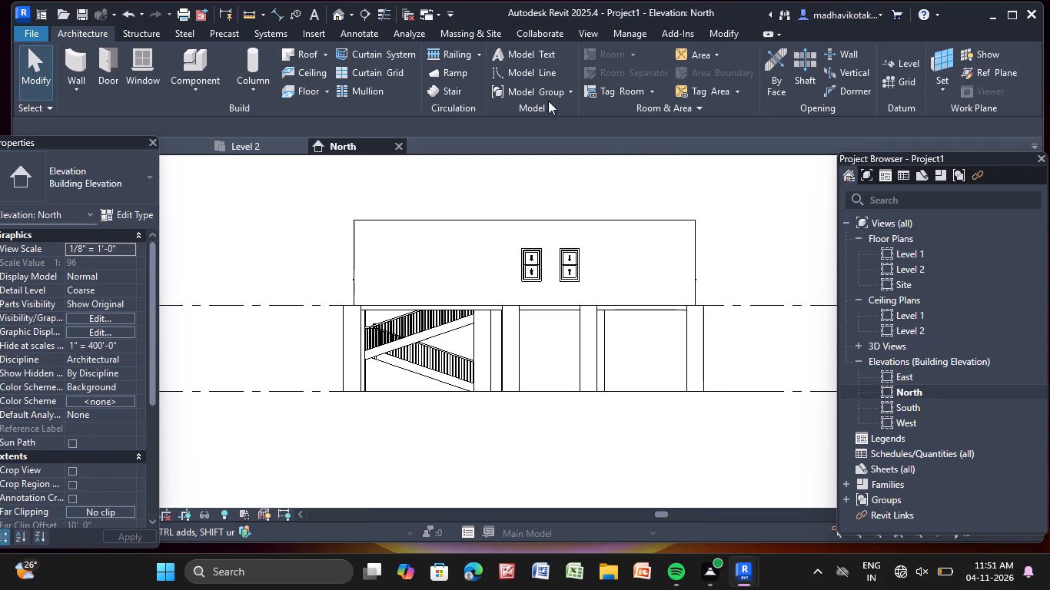
click(902, 58)
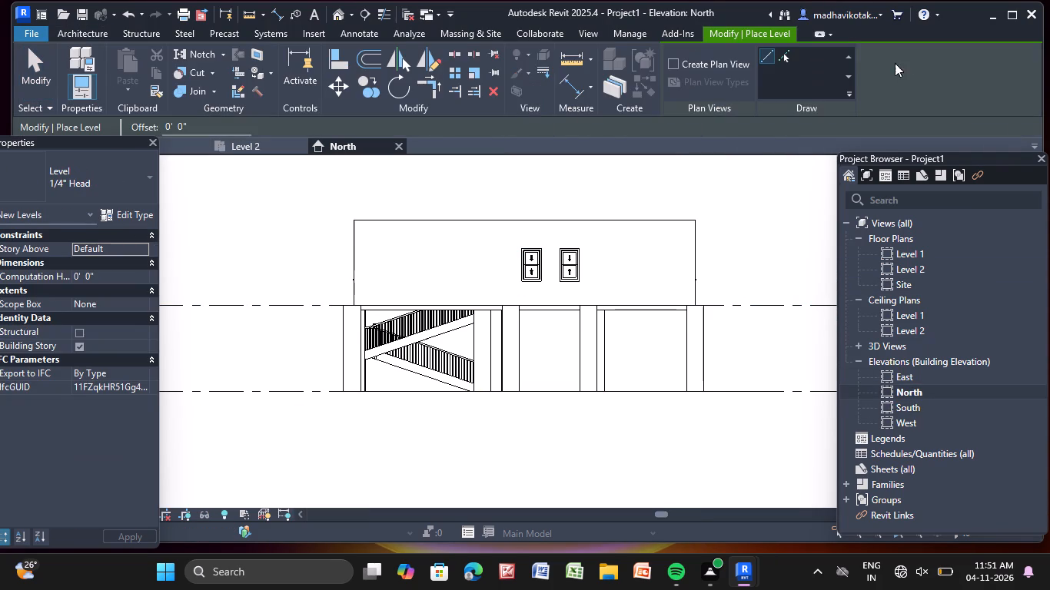
click(190, 121)
key(BackSpace)
key(BackSpace)
key(BackSpace)
key(BackSpace)
key(BackSpace)
key(BackSpace)
text(10')
key(Return)
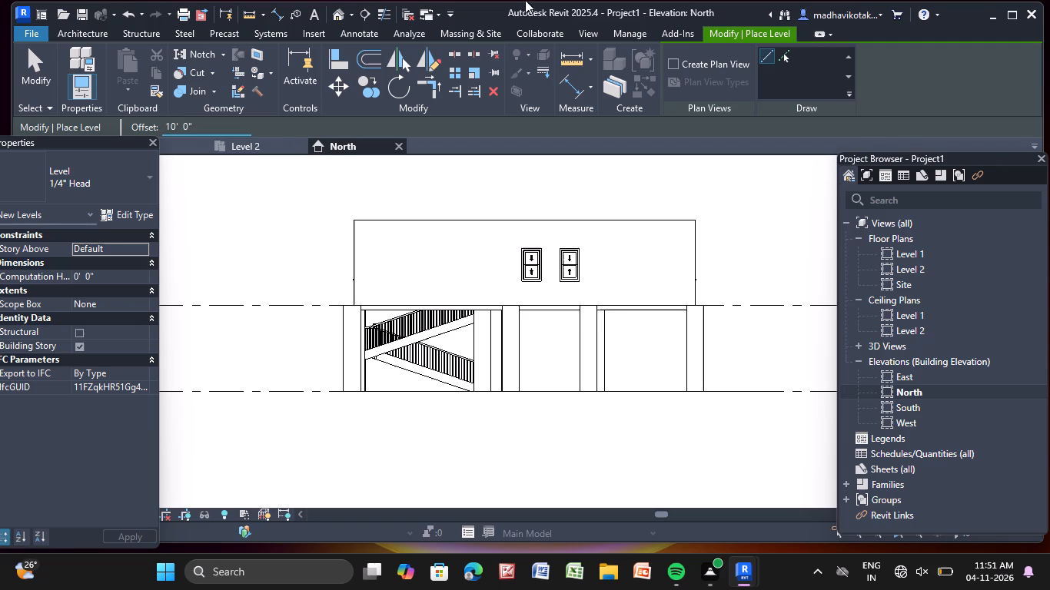
click(786, 47)
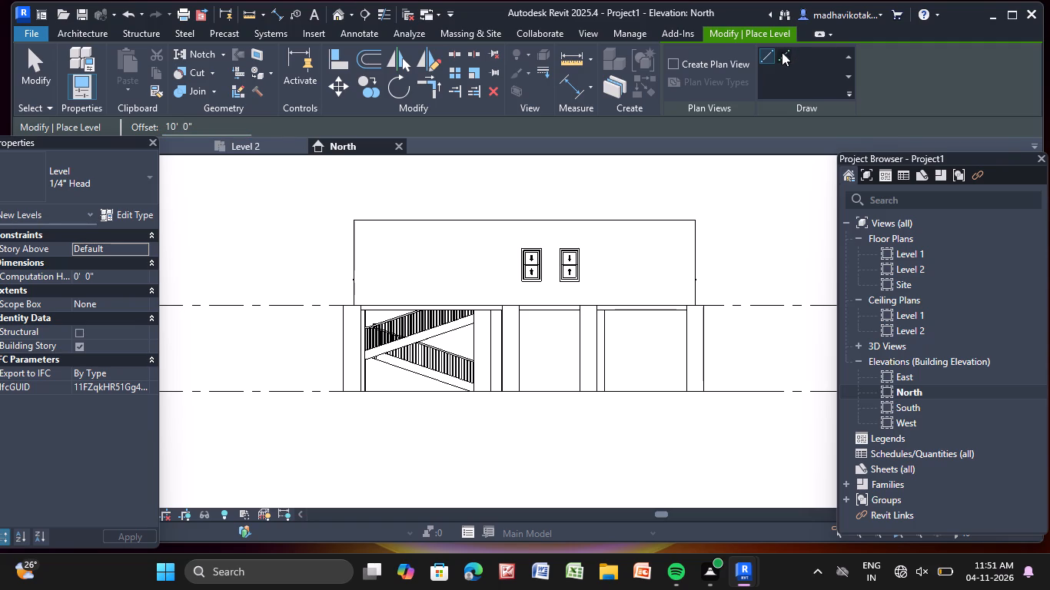
click(786, 55)
click(750, 304)
Create another level 10'-0" above the new one by picking the level line at the top of the walls.
middle_drag(759, 267, 703, 417)
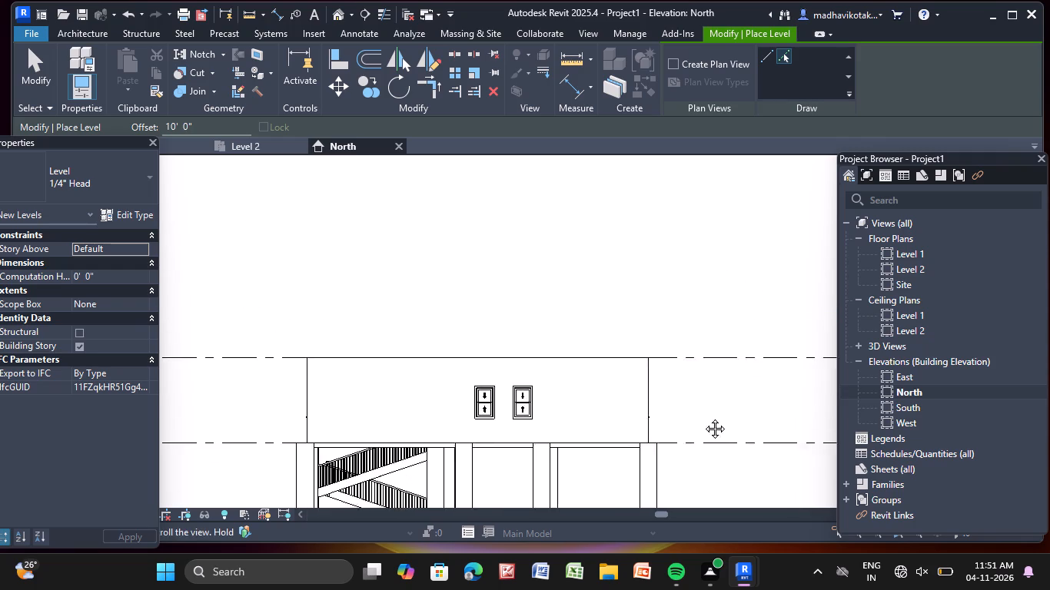
middle_drag(703, 417, 705, 409)
click(739, 358)
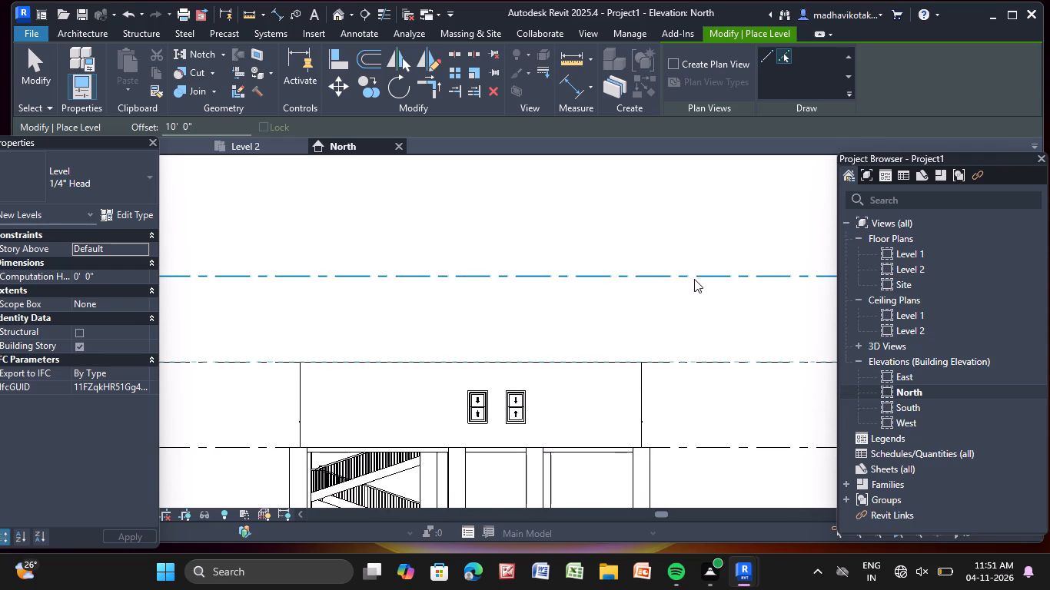
key(Escape)
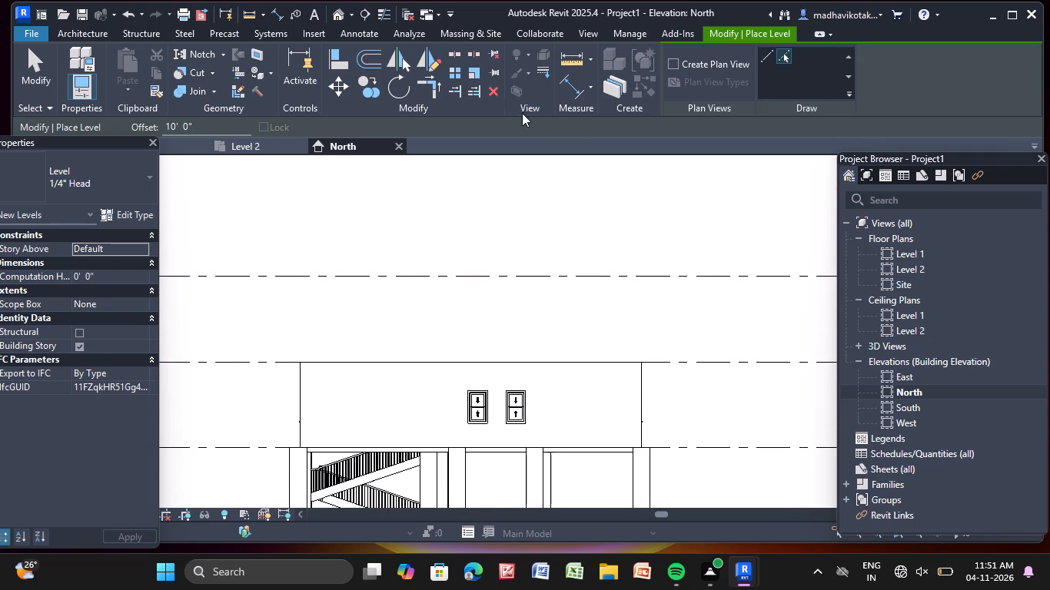
key(Escape)
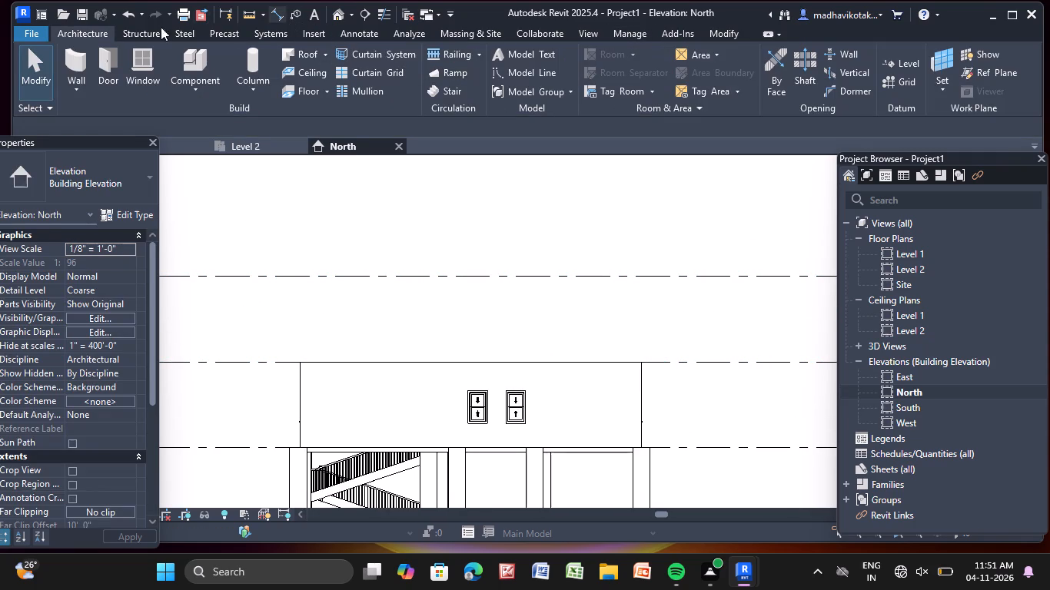
Create floor plan views for Level 3 and Level 4.
click(95, 40)
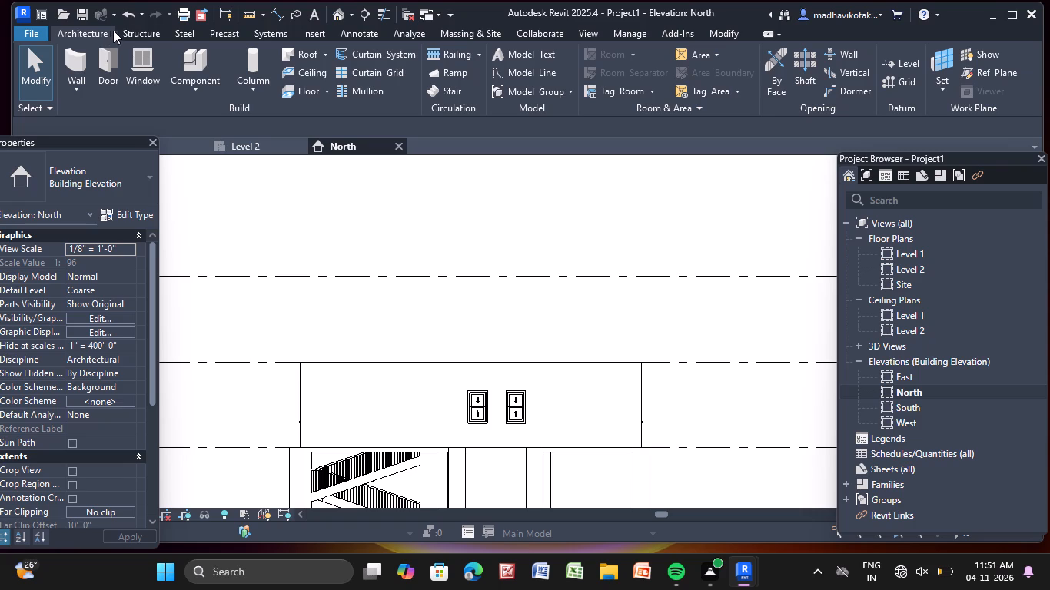
click(139, 30)
key(Escape)
key(Escape)
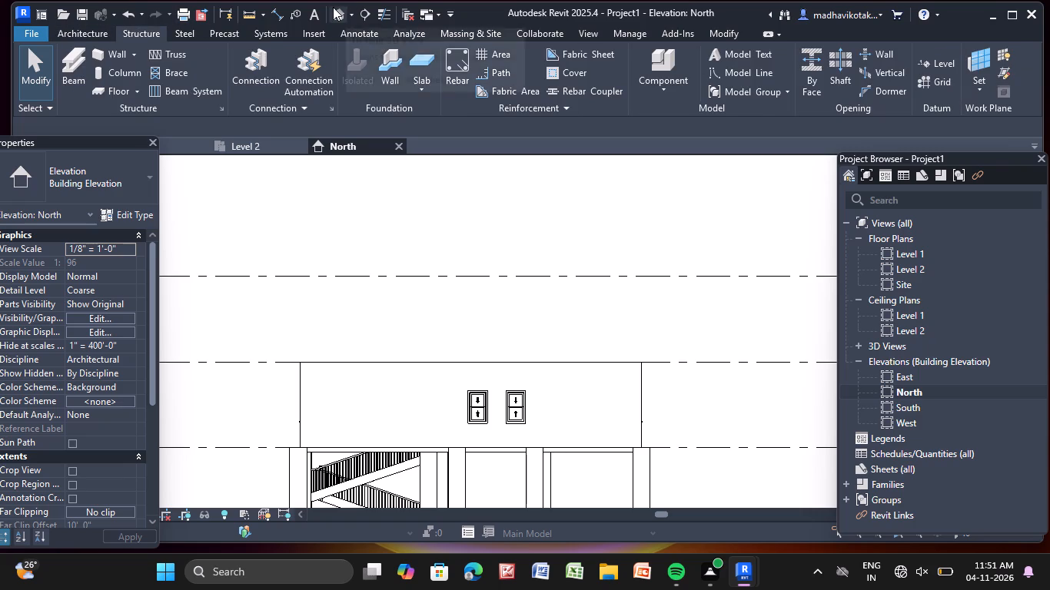
click(603, 29)
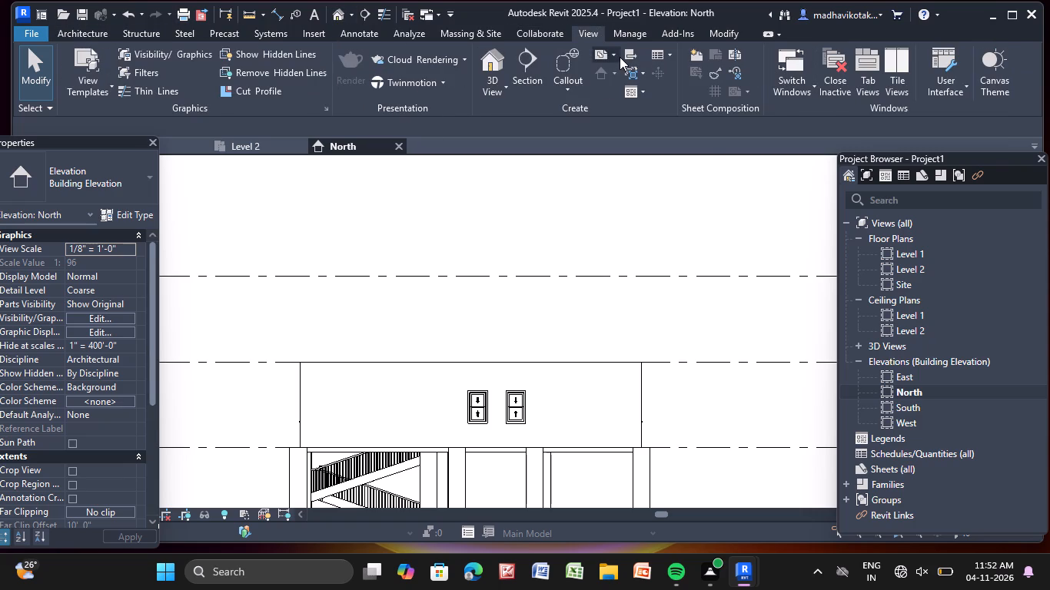
click(619, 57)
click(628, 85)
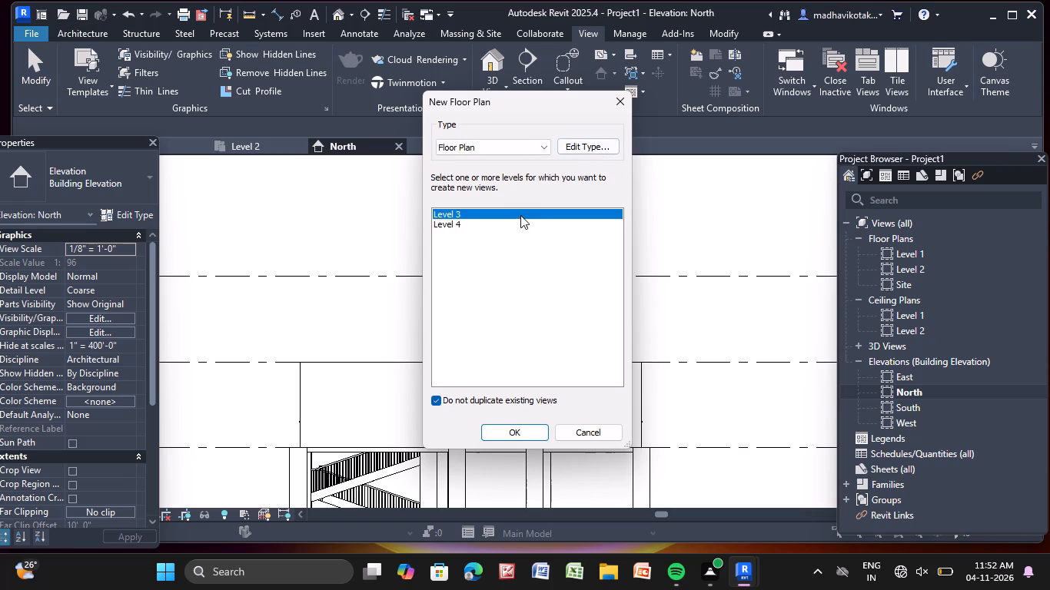
drag(520, 216, 508, 257)
click(525, 428)
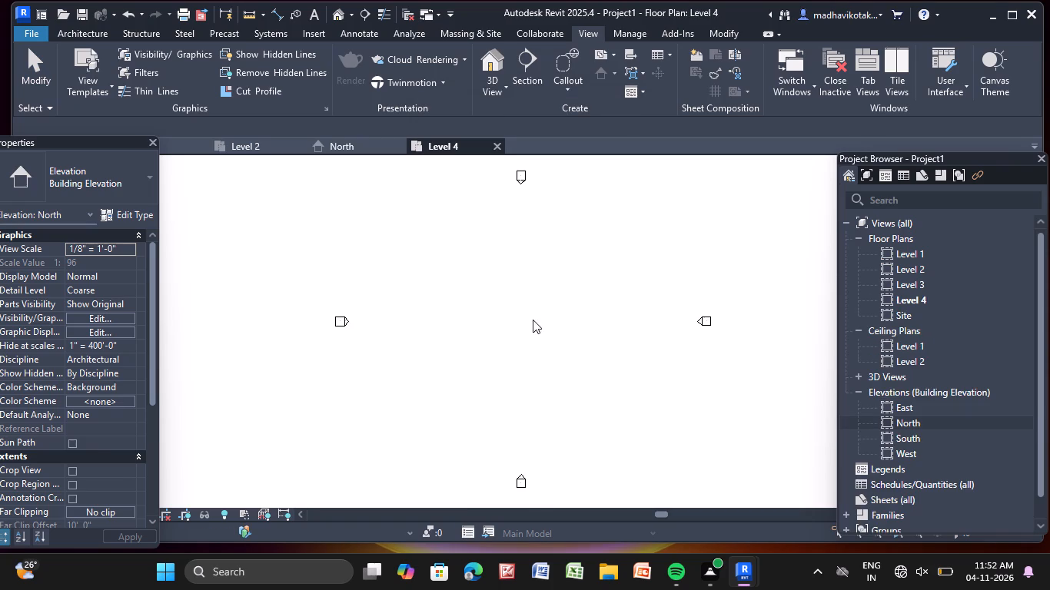
key(Escape)
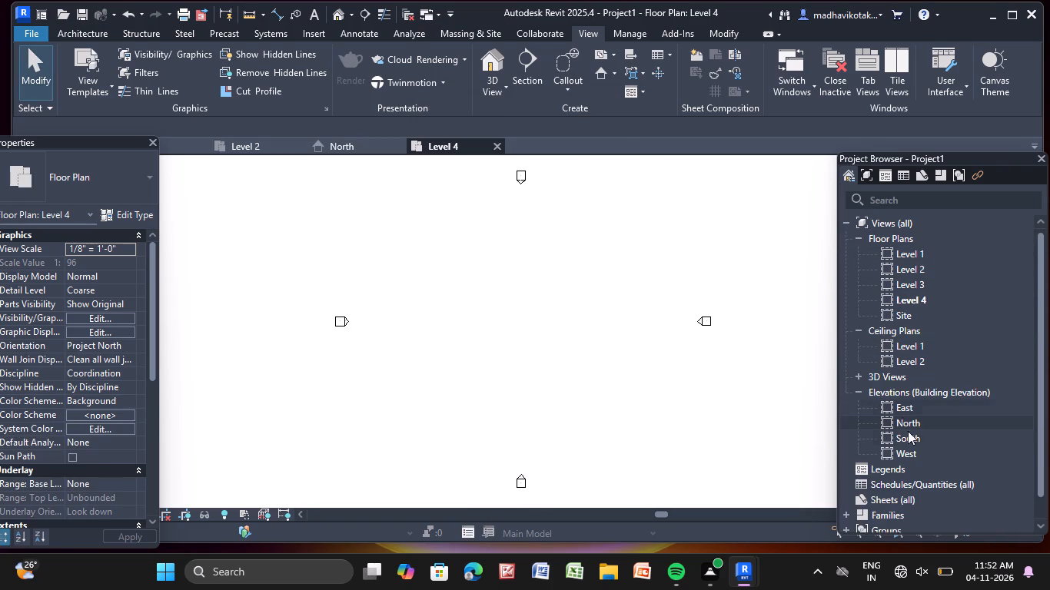
In the North elevation, examine the stair flights and their rectangular handrails between Level 1 and Level 2.
double_click(931, 426)
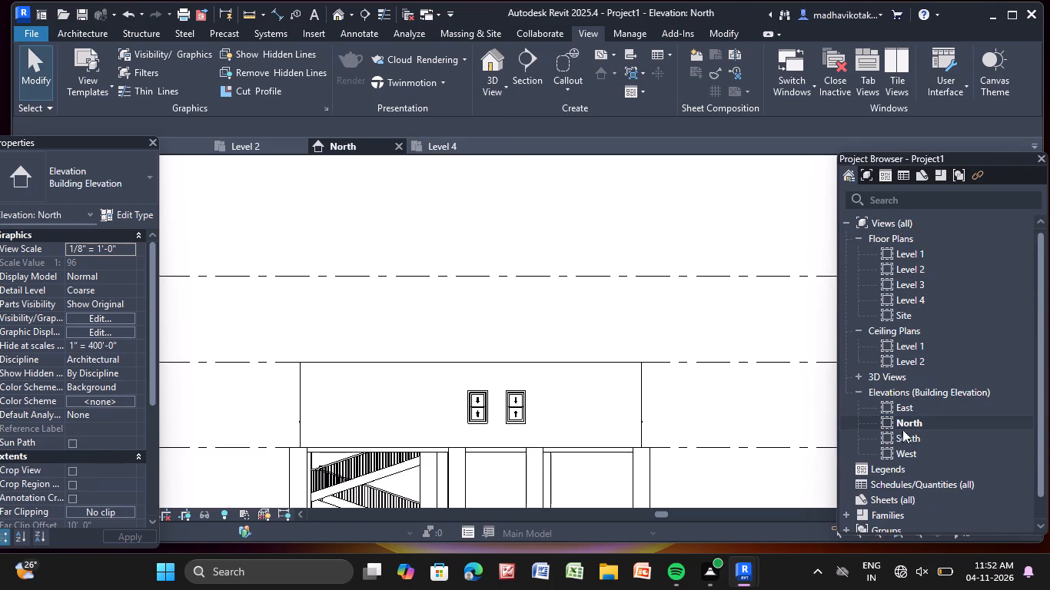
scroll(762, 403, down, 4)
middle_drag(759, 403, 561, 250)
scroll(467, 251, up, 3)
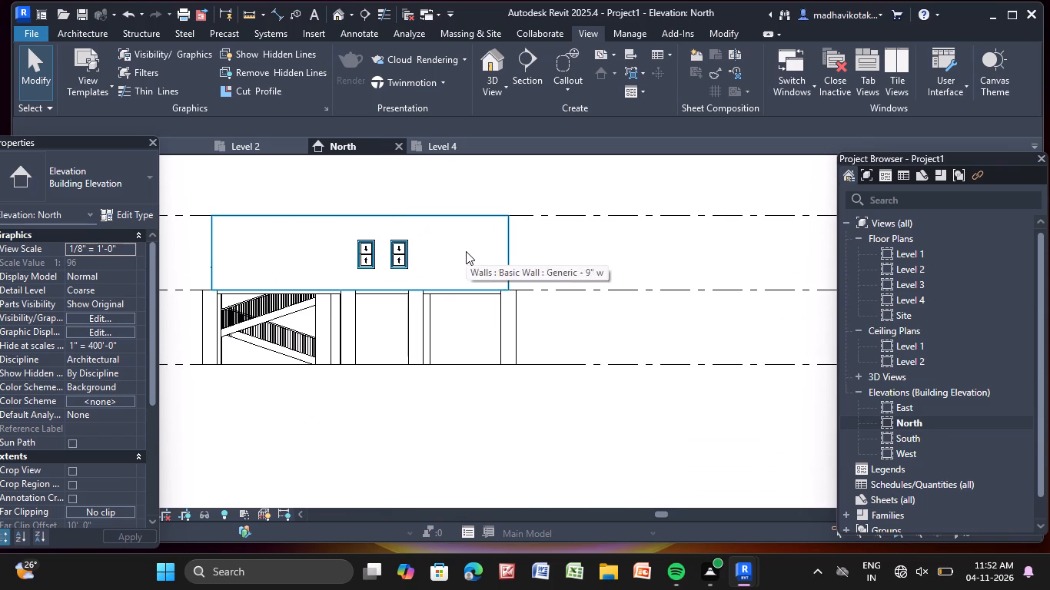
click(238, 316)
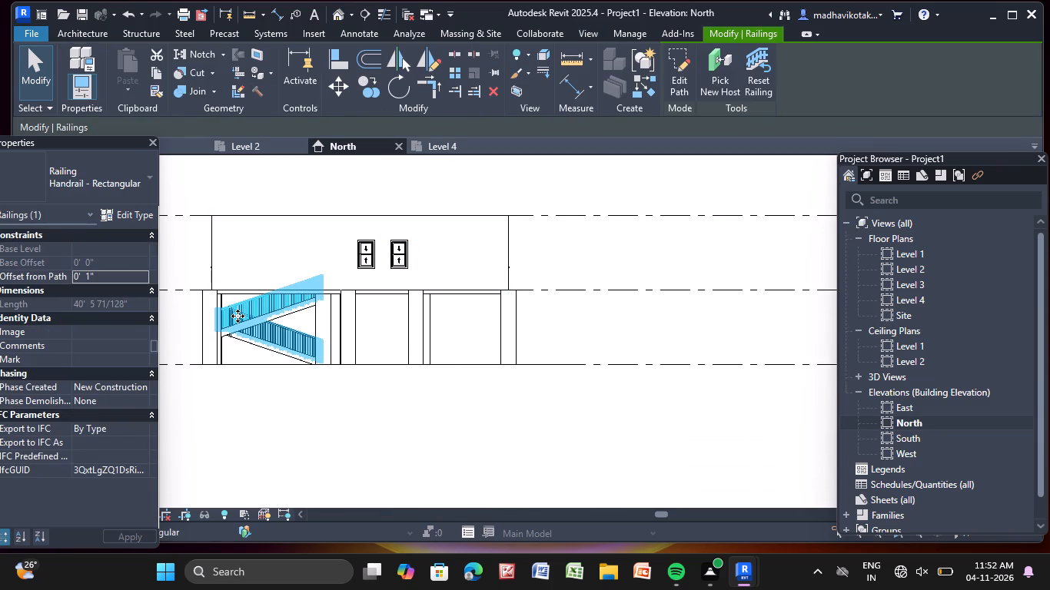
click(263, 347)
key(Escape)
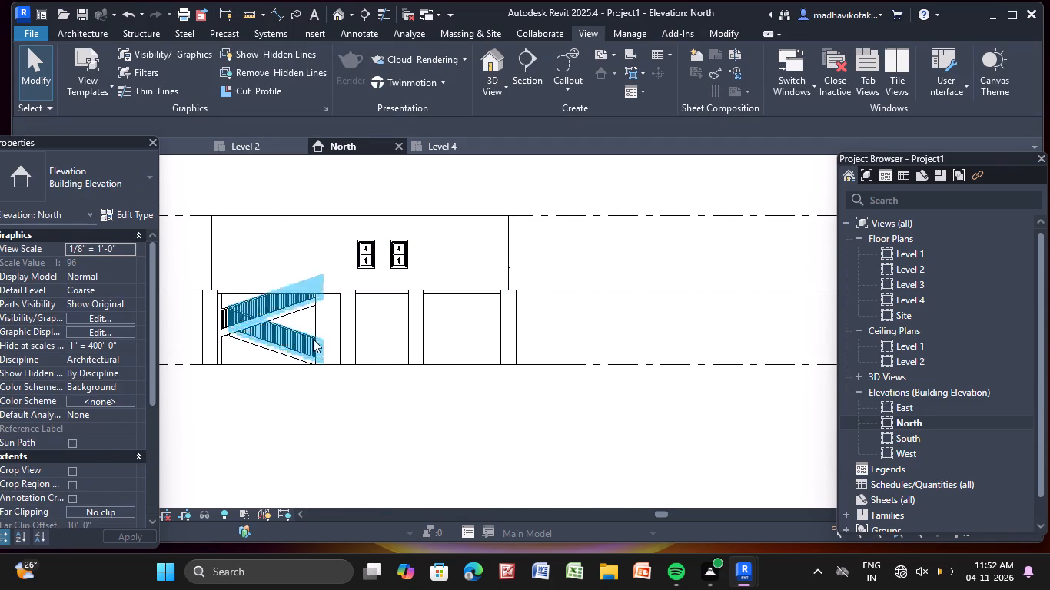
key(Escape)
scroll(276, 296, up, 2)
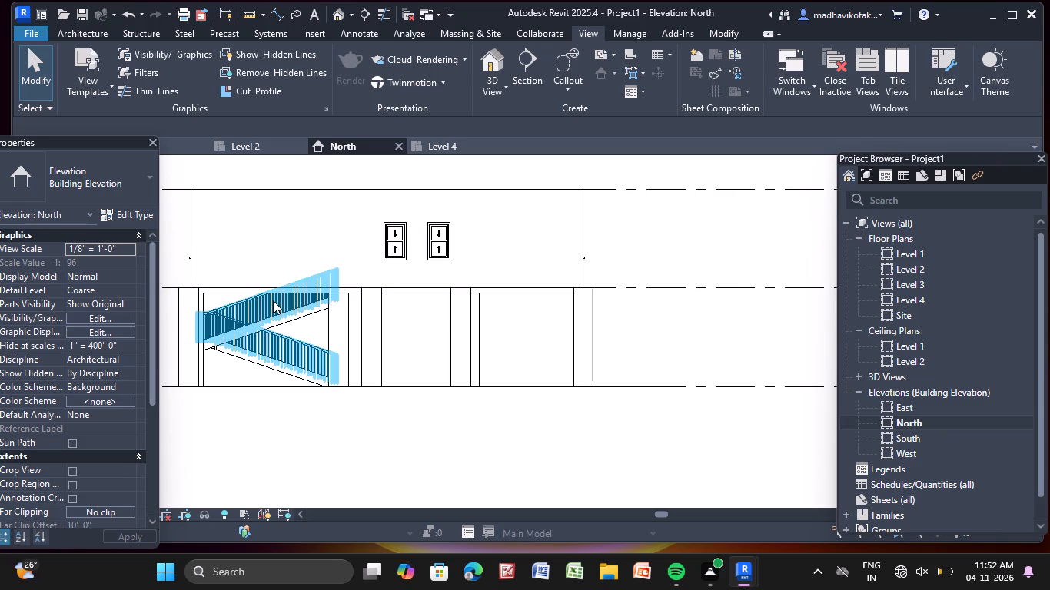
ctrl+click(273, 300)
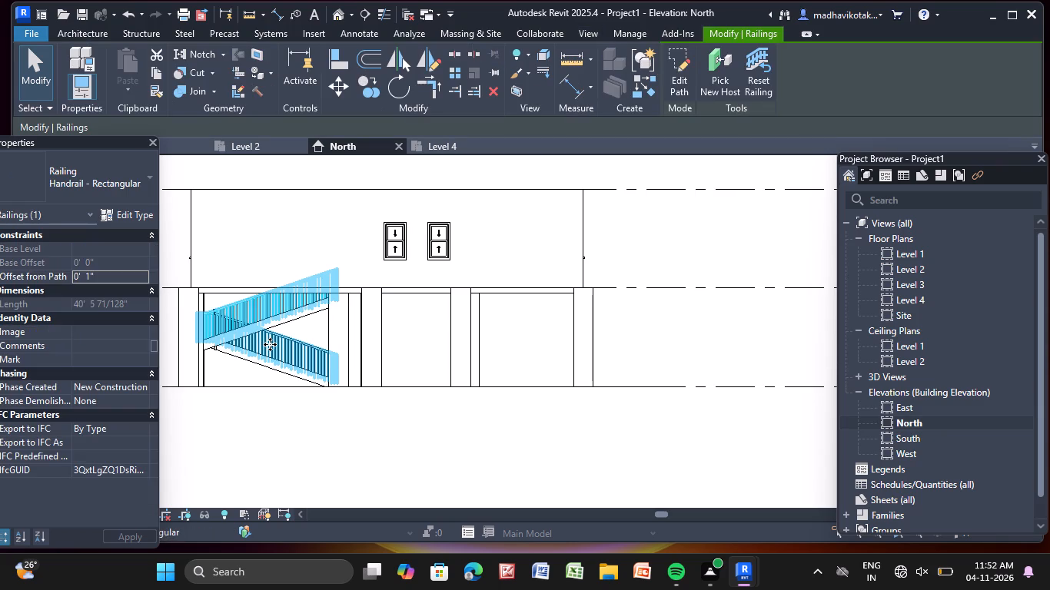
ctrl+click(270, 344)
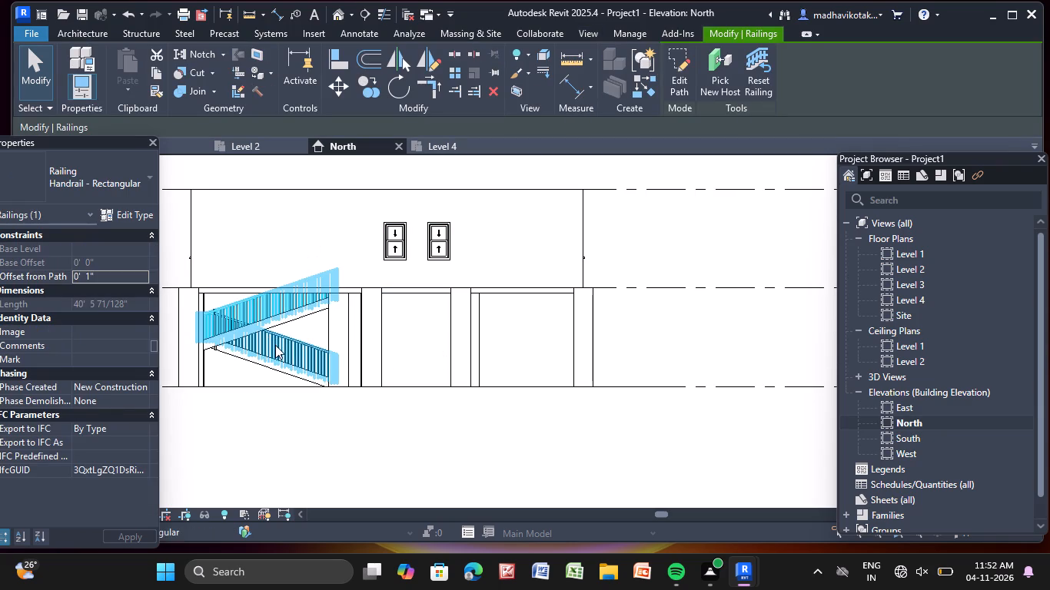
ctrl+click(279, 355)
scroll(279, 354, up, 3)
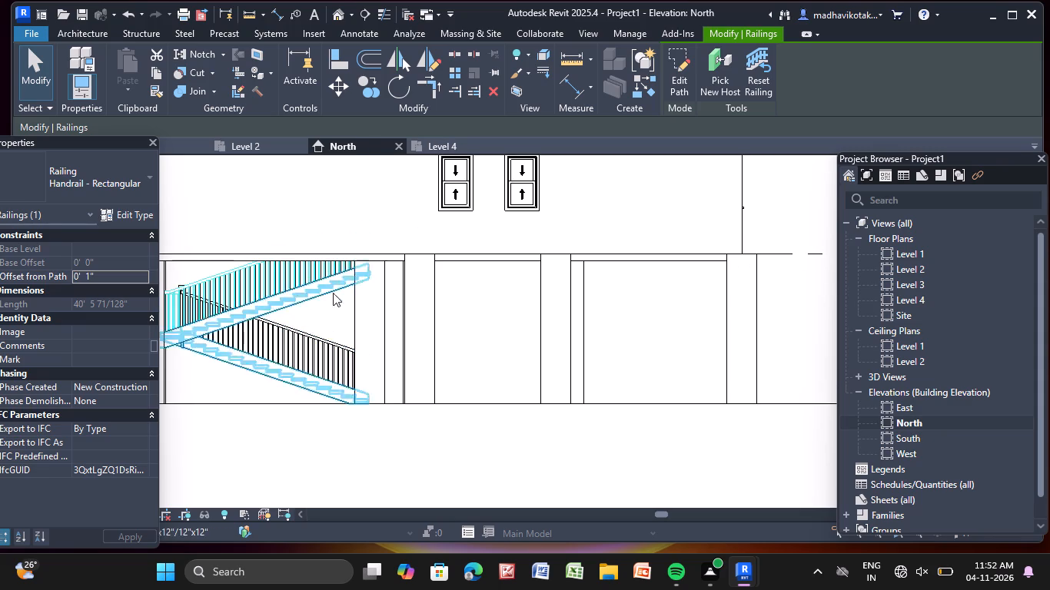
click(290, 340)
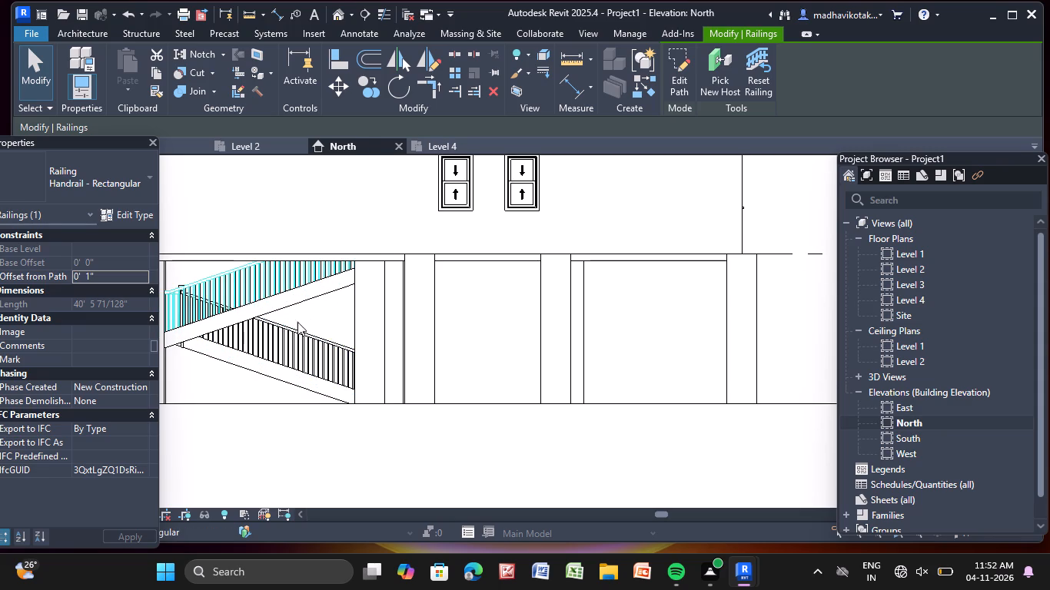
ctrl+click(277, 340)
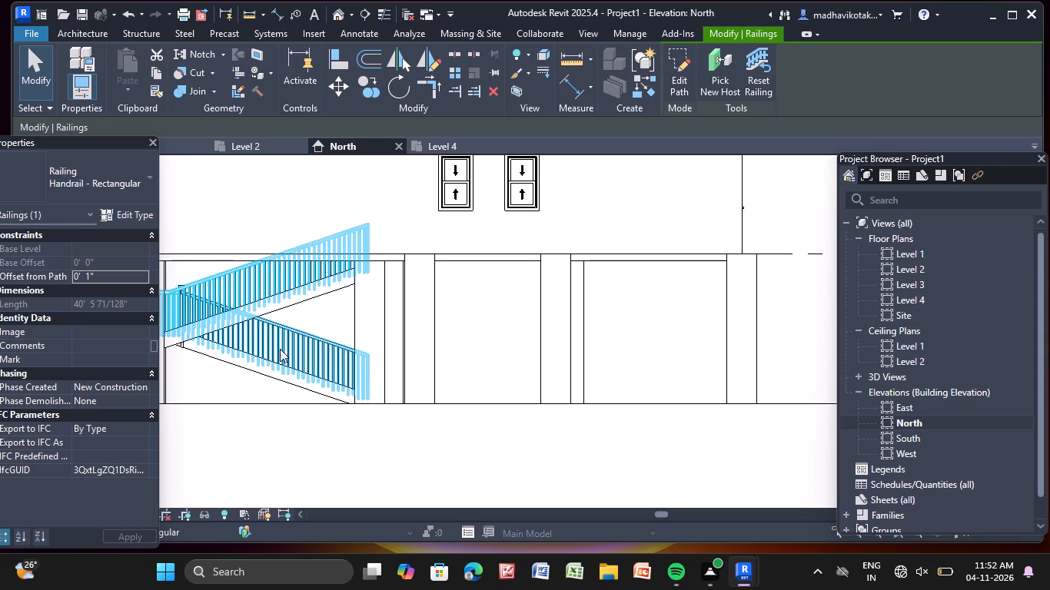
key(Escape)
scroll(278, 288, down, 2)
middle_drag(279, 293, 351, 281)
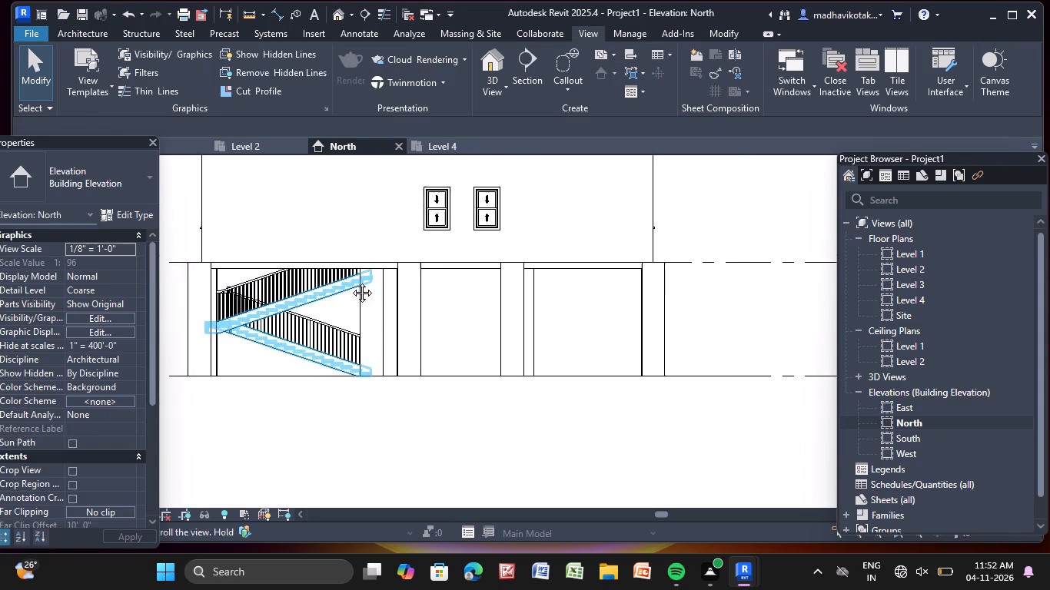
middle_drag(351, 281, 410, 263)
scroll(334, 271, up, 2)
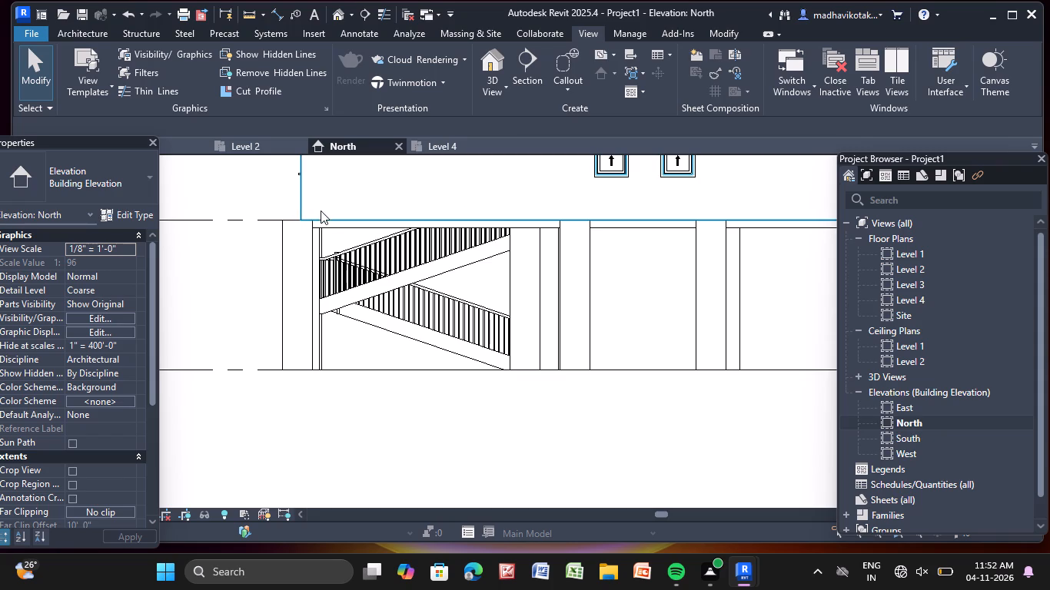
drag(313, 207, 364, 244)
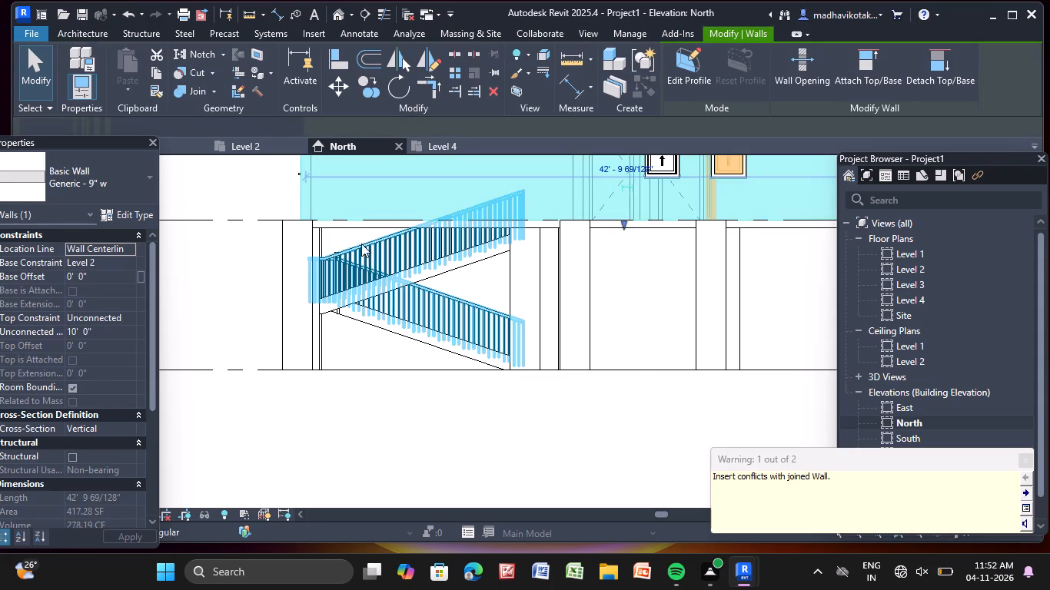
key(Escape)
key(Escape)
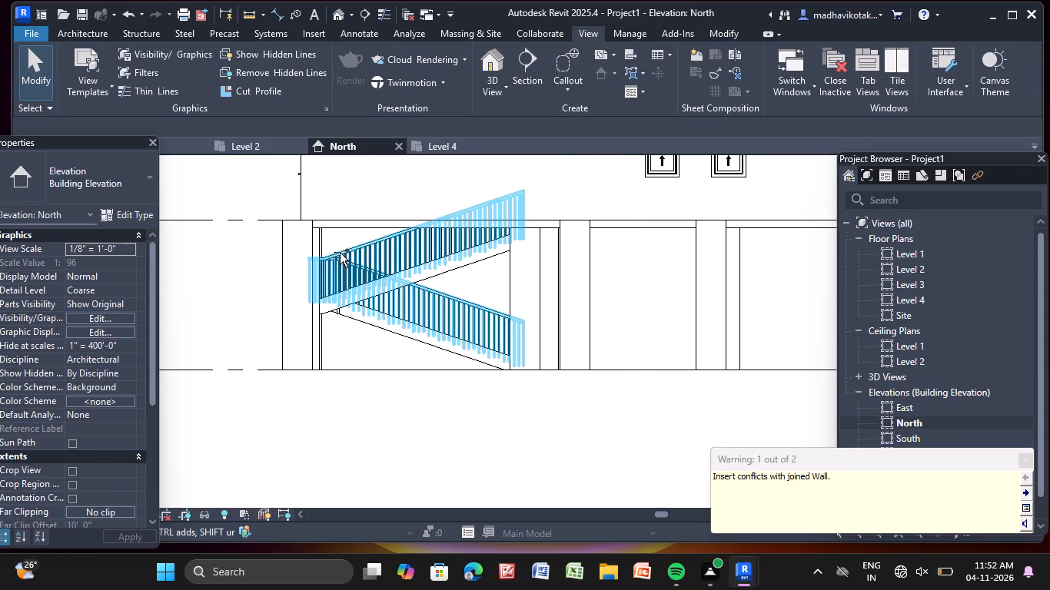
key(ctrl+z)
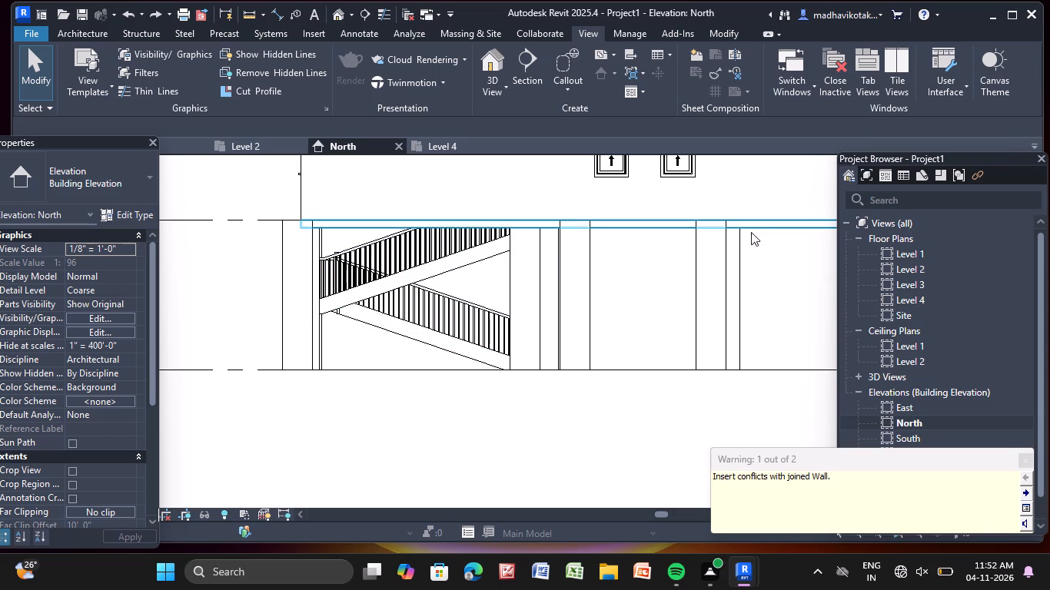
Copy the Level 1 staircase from its floor plan and paste it aligned to Level 2.
double_click(919, 262)
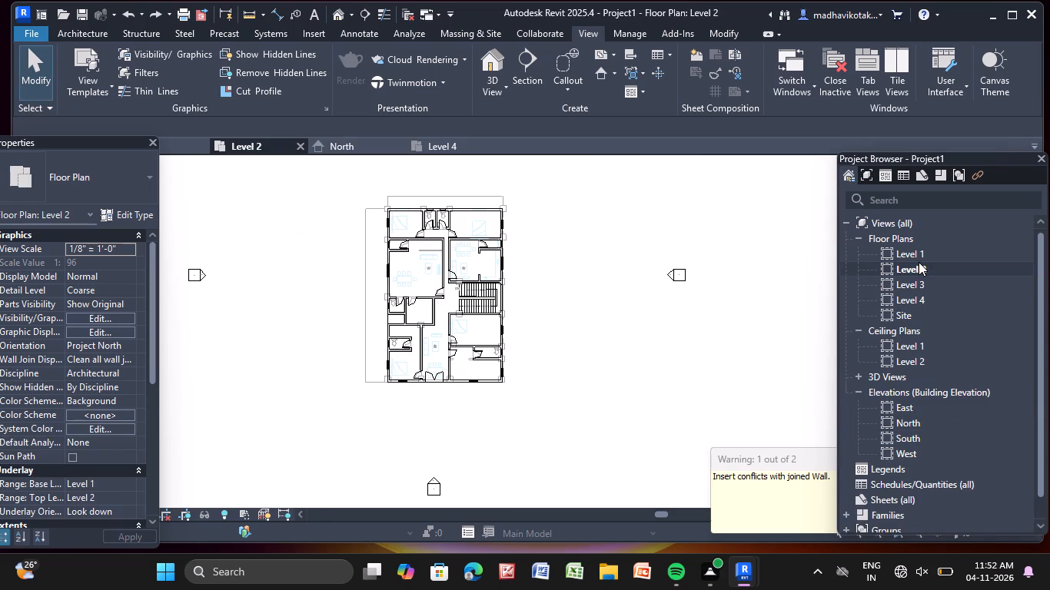
scroll(492, 274, up, 4)
scroll(450, 320, up, 9)
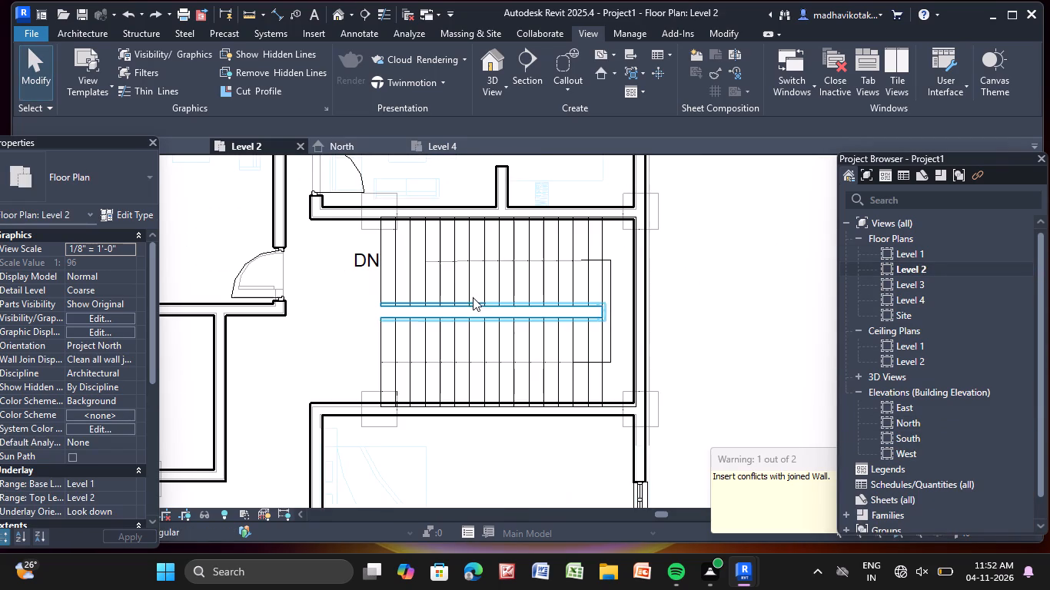
scroll(488, 275, down, 2)
double_click(936, 255)
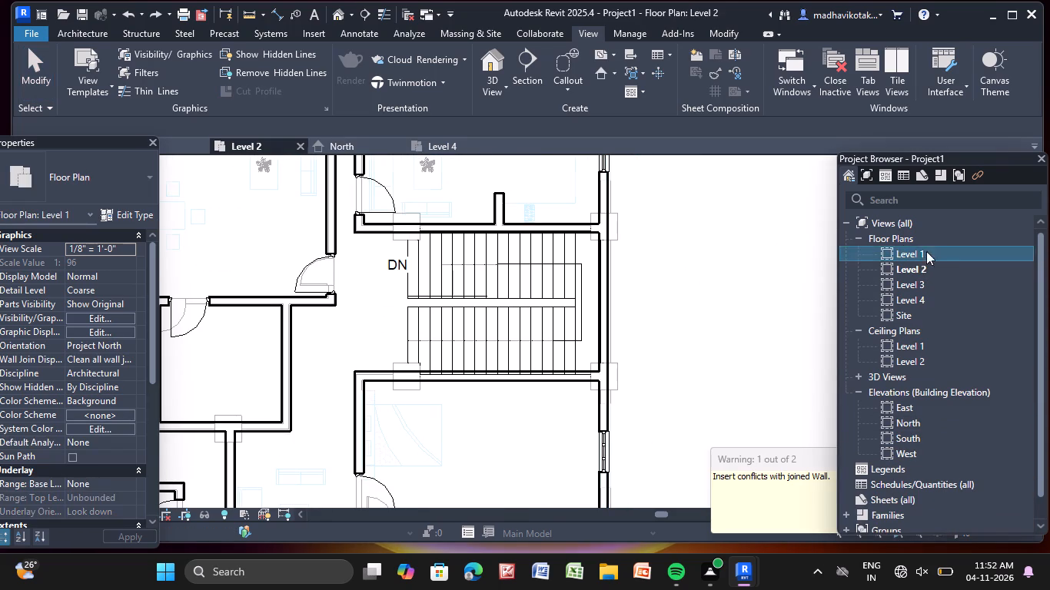
scroll(557, 385, up, 9)
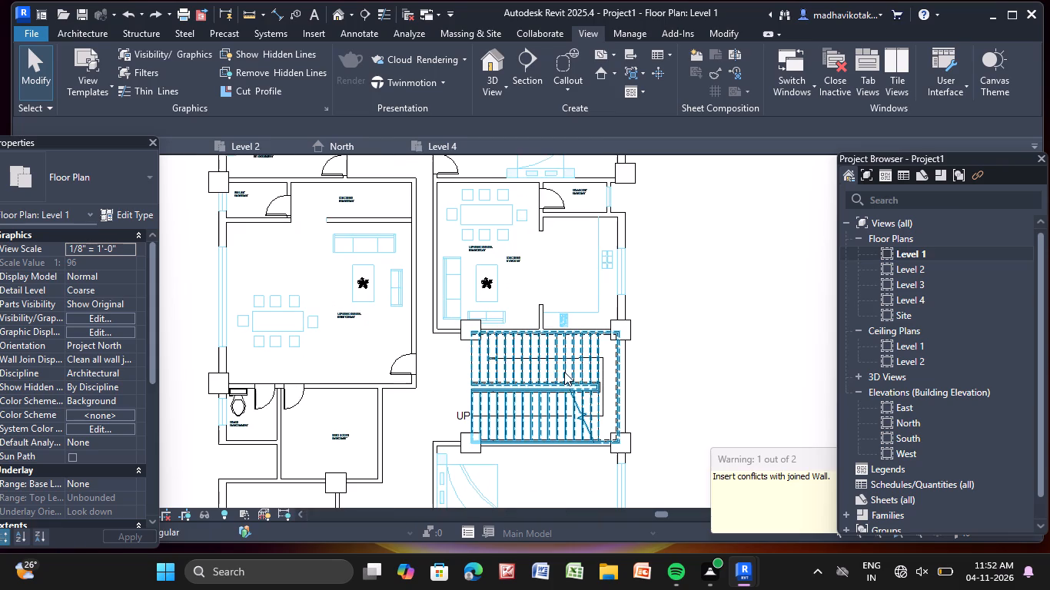
click(550, 363)
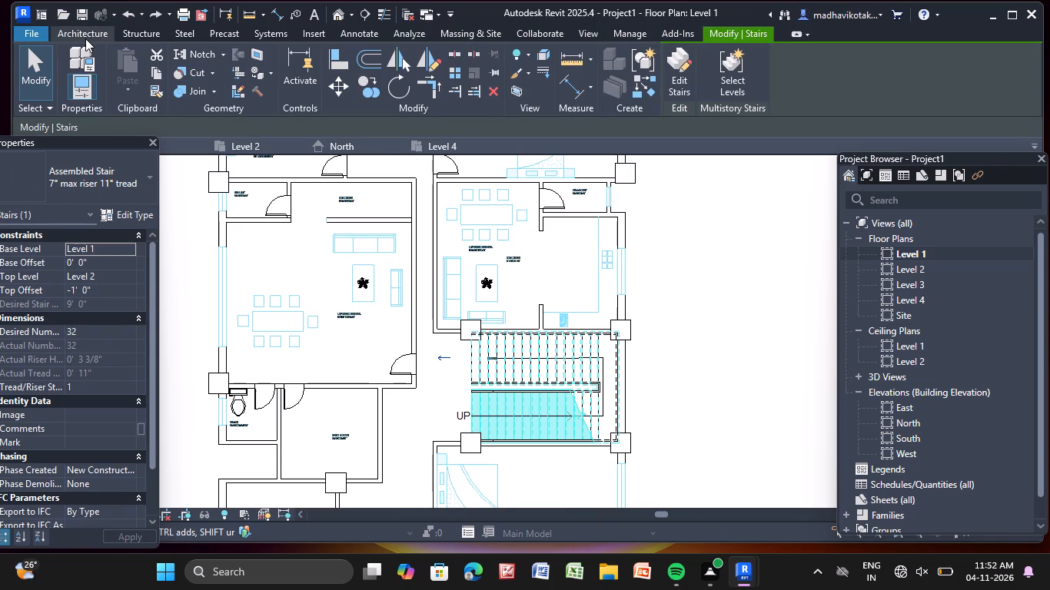
click(158, 75)
click(130, 91)
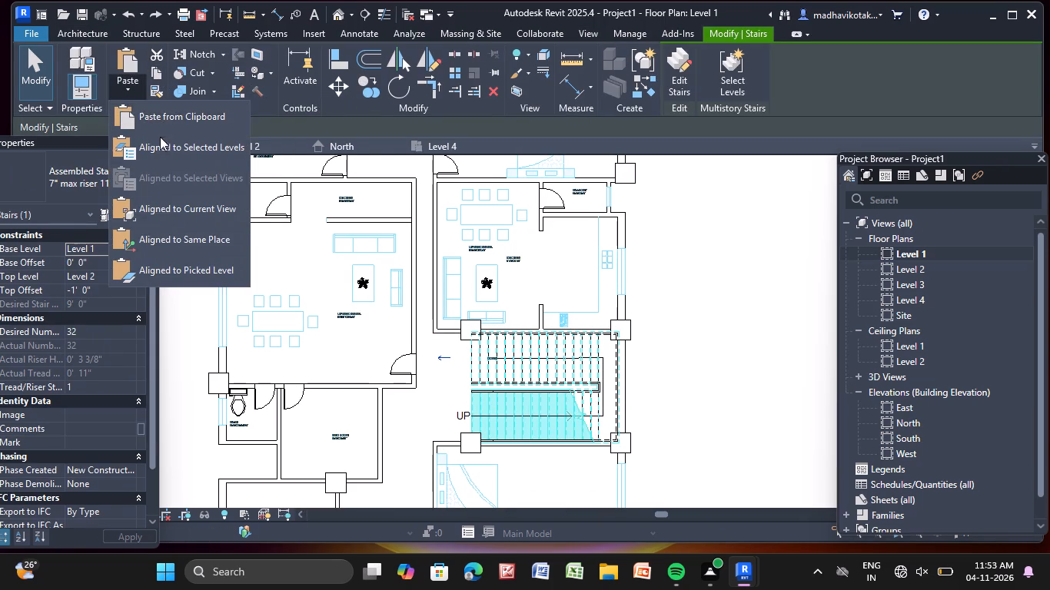
click(155, 147)
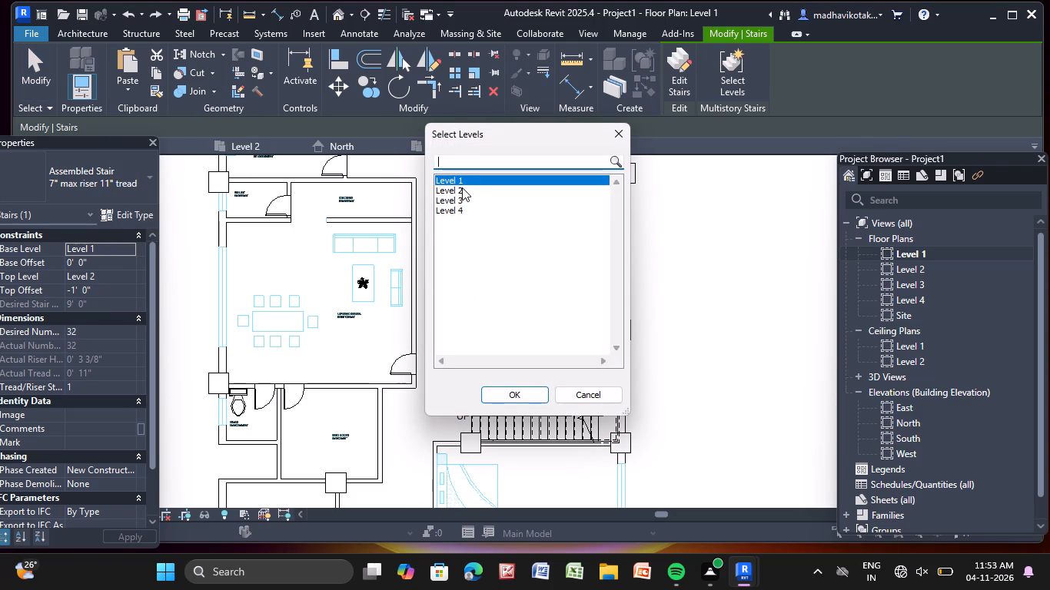
click(462, 187)
click(508, 391)
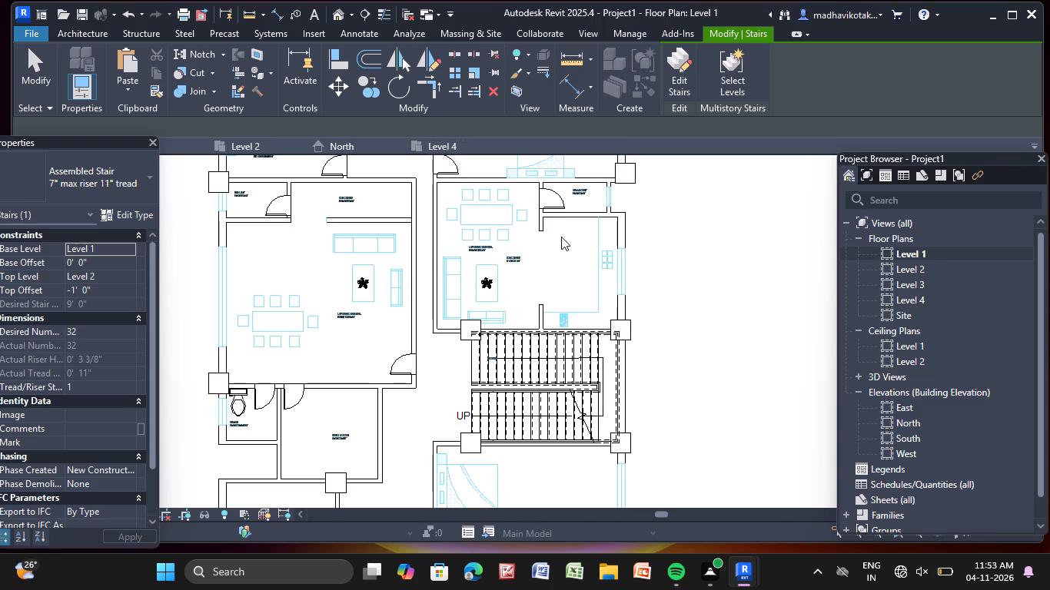
In the 3D view, examine the pasted staircase from above and the building's exterior walls and columns.
click(337, 11)
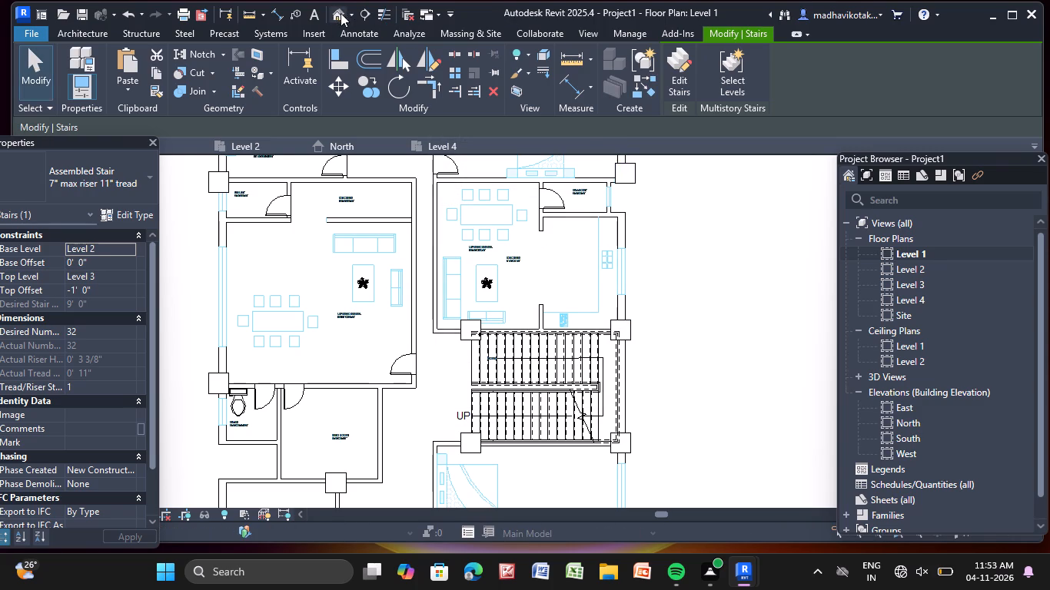
scroll(560, 339, down, 4)
middle_drag(560, 342, 547, 445)
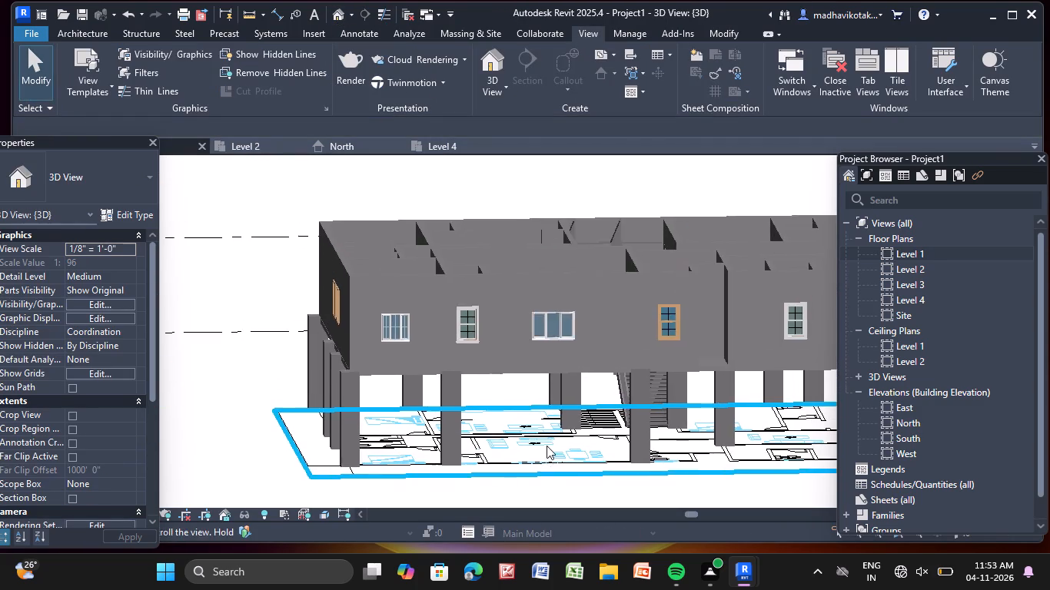
shift+middle_drag(589, 222, 560, 408)
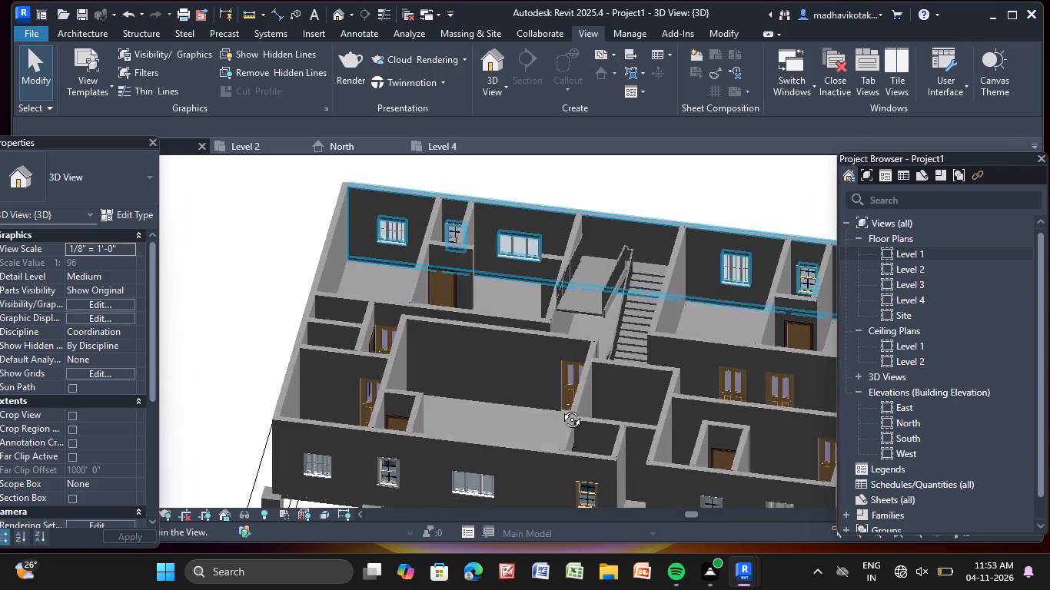
shift+middle_drag(560, 408, 561, 434)
scroll(609, 373, up, 4)
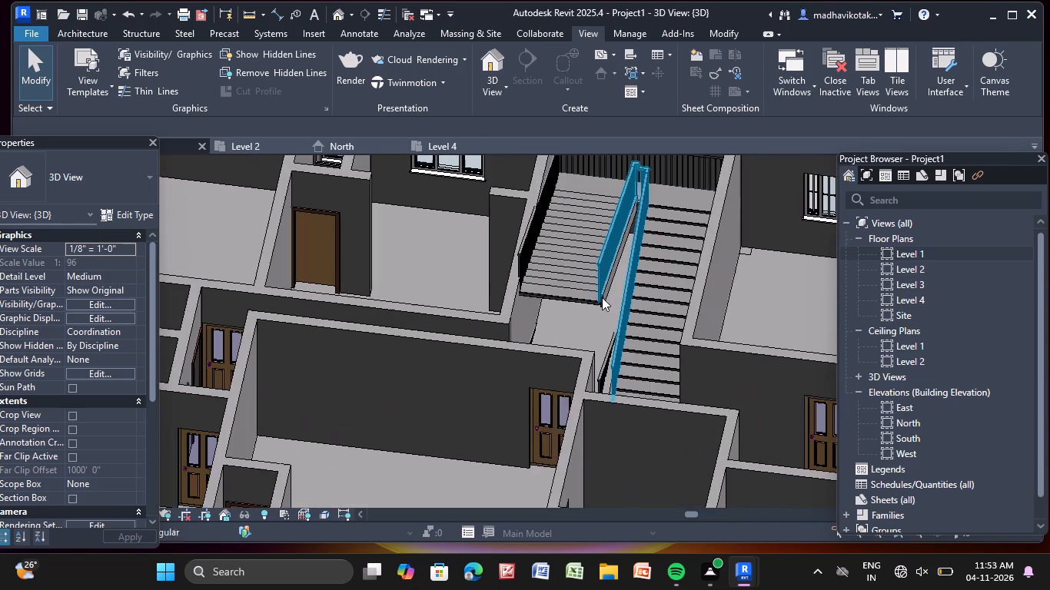
middle_drag(545, 464, 570, 247)
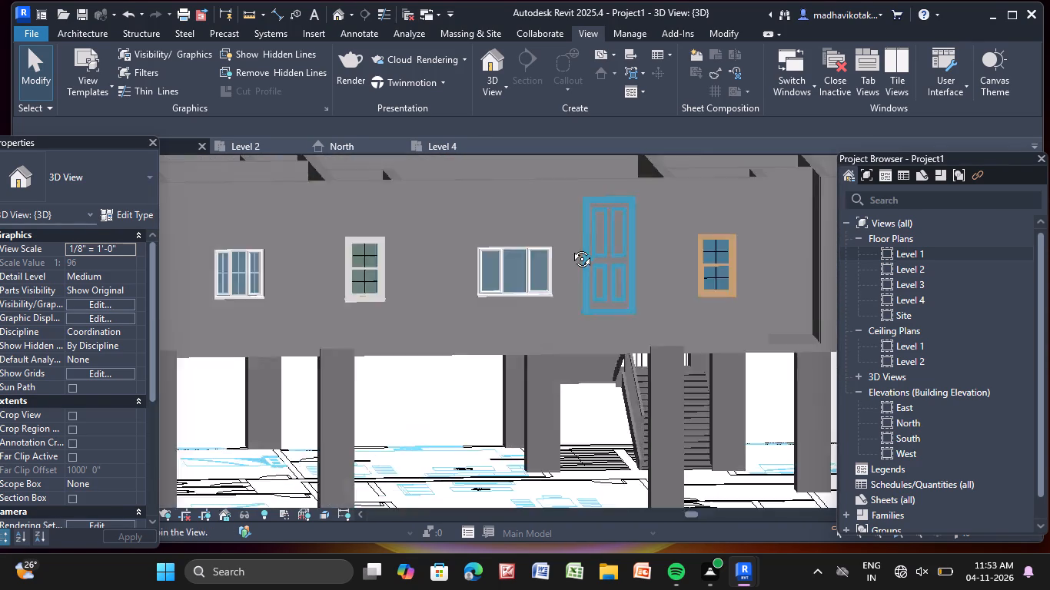
middle_drag(570, 247, 569, 247)
scroll(567, 242, down, 7)
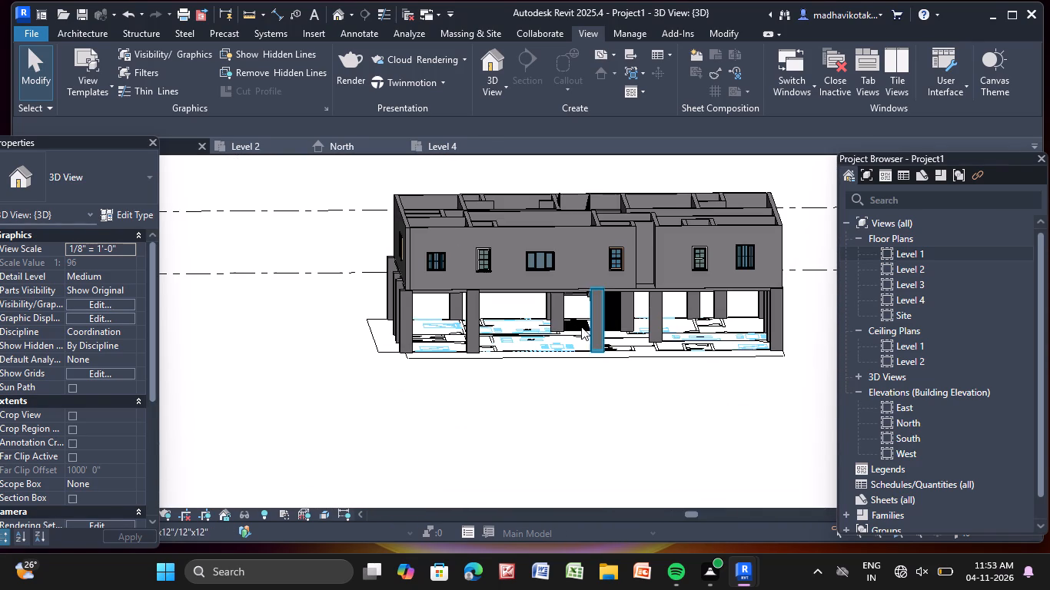
key(Escape)
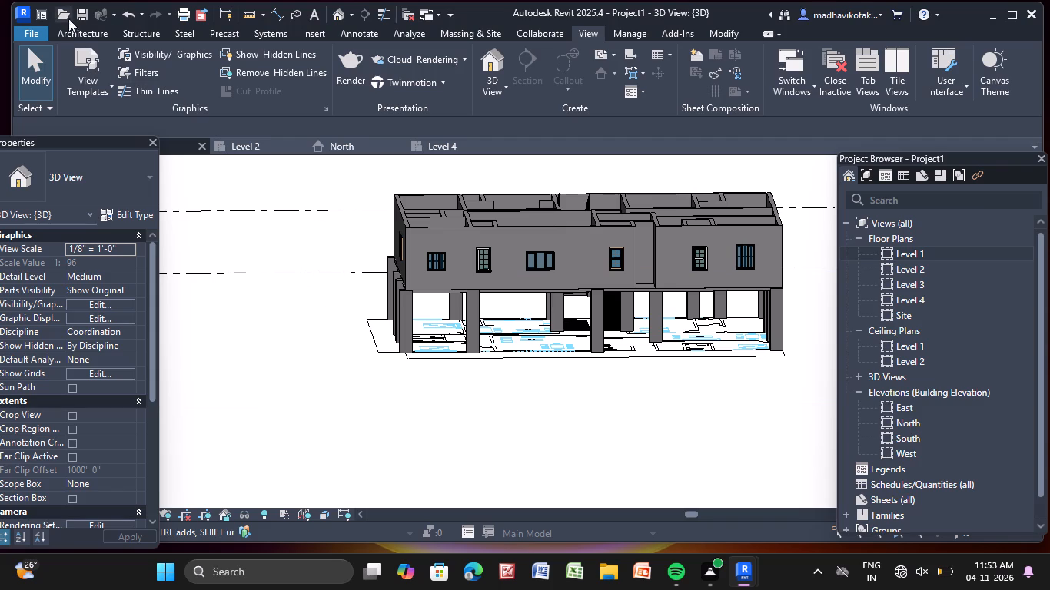
scroll(652, 214, up, 9)
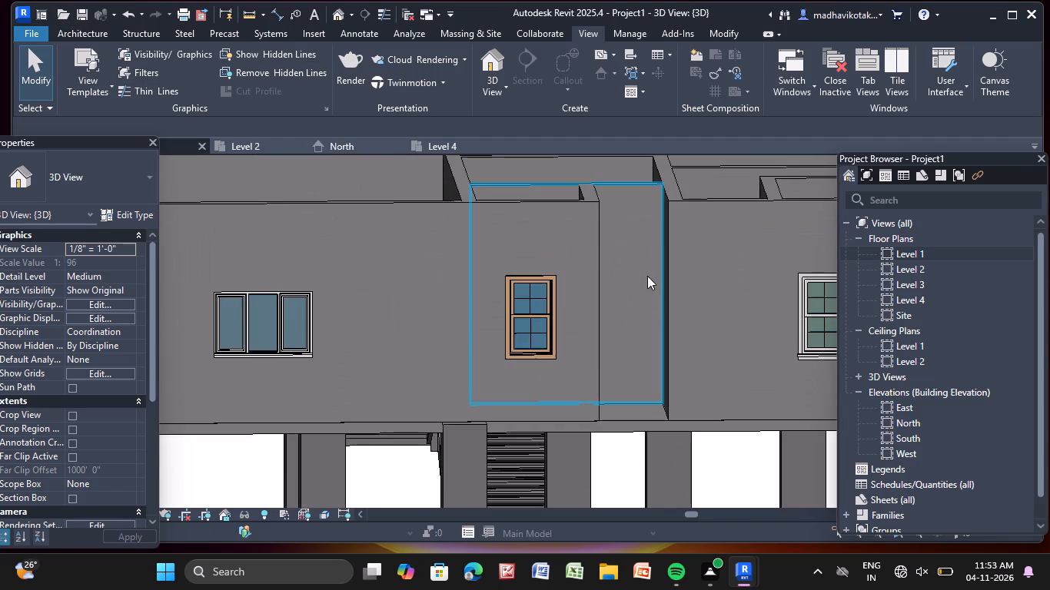
scroll(648, 276, up, 1)
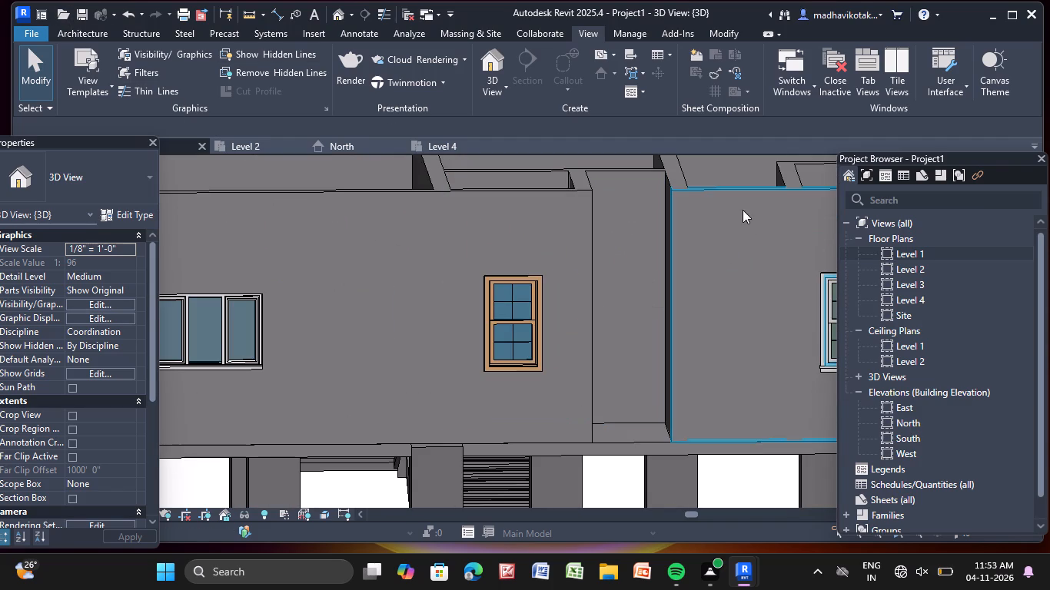
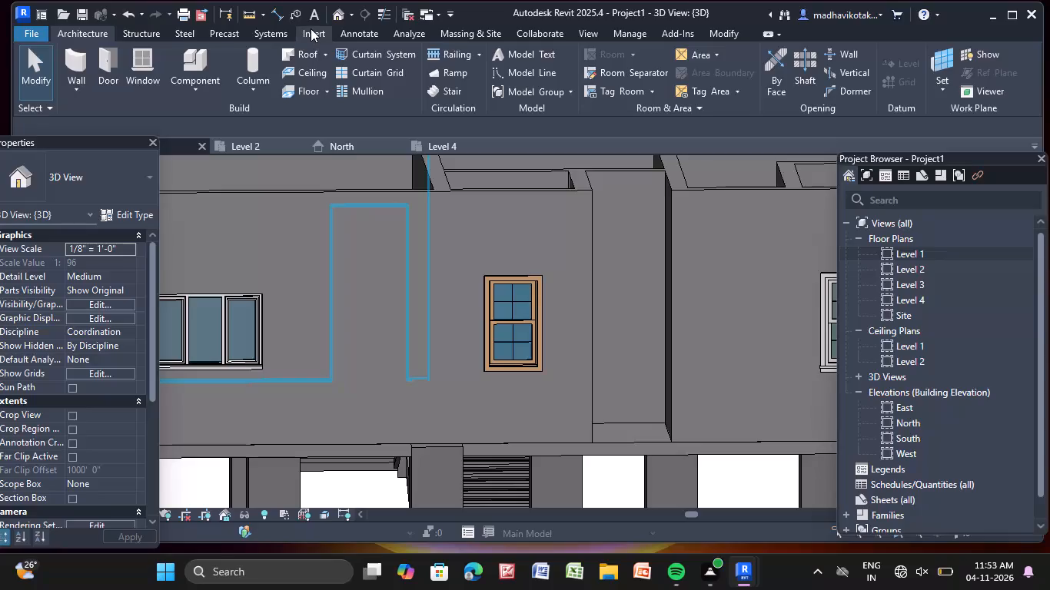
Open the Level 2 floor plan and examine the exterior wall between the two side toilets.
click(311, 28)
click(90, 35)
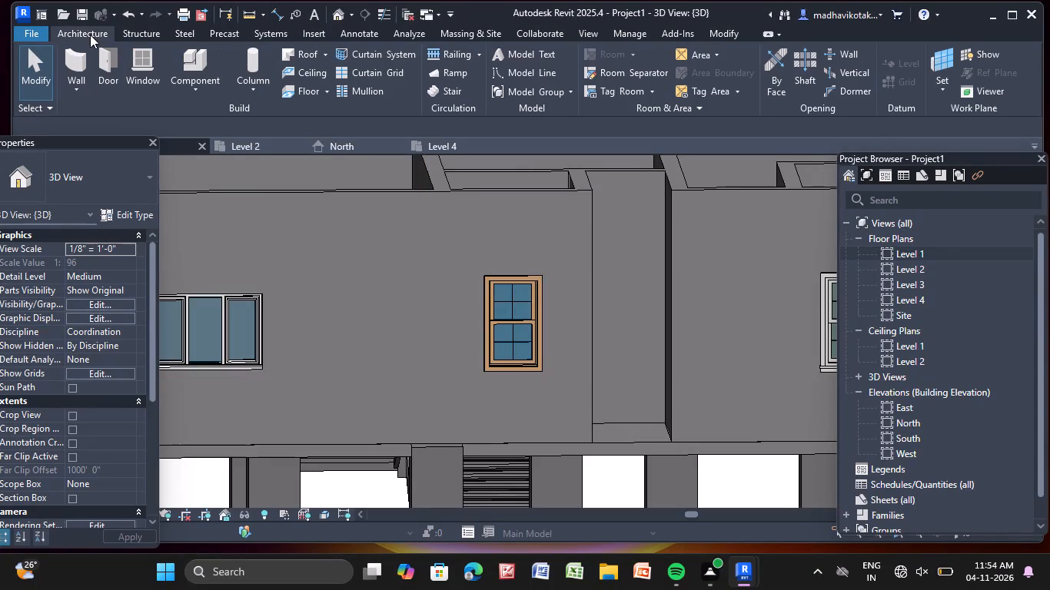
scroll(526, 252, down, 7)
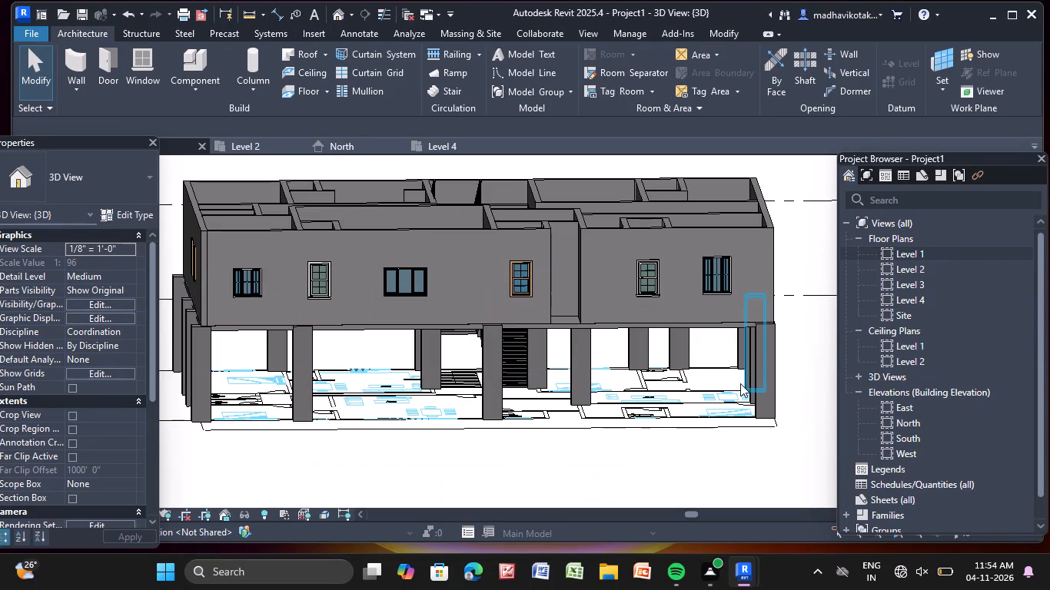
double_click(915, 270)
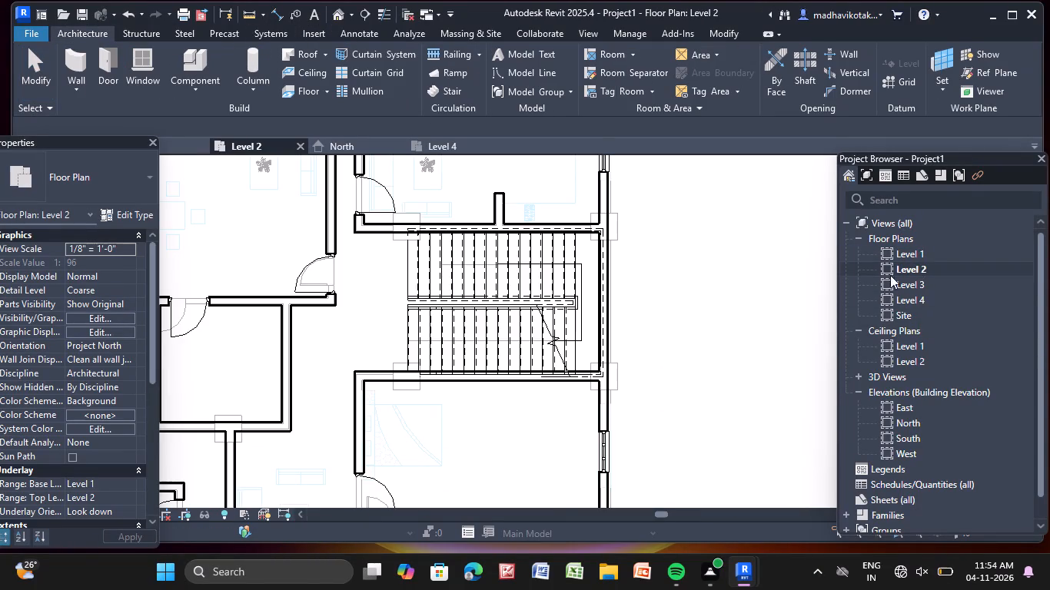
scroll(533, 303, down, 6)
middle_drag(533, 285, 487, 360)
scroll(520, 256, up, 6)
scroll(513, 292, down, 5)
middle_drag(520, 323, 580, 163)
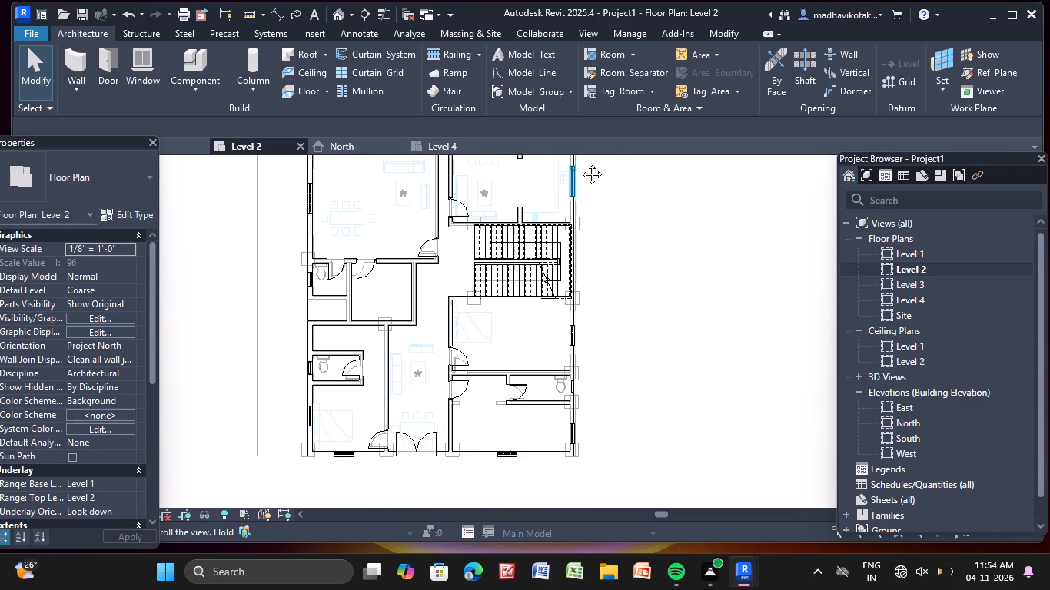
middle_drag(580, 163, 585, 150)
scroll(338, 341, up, 3)
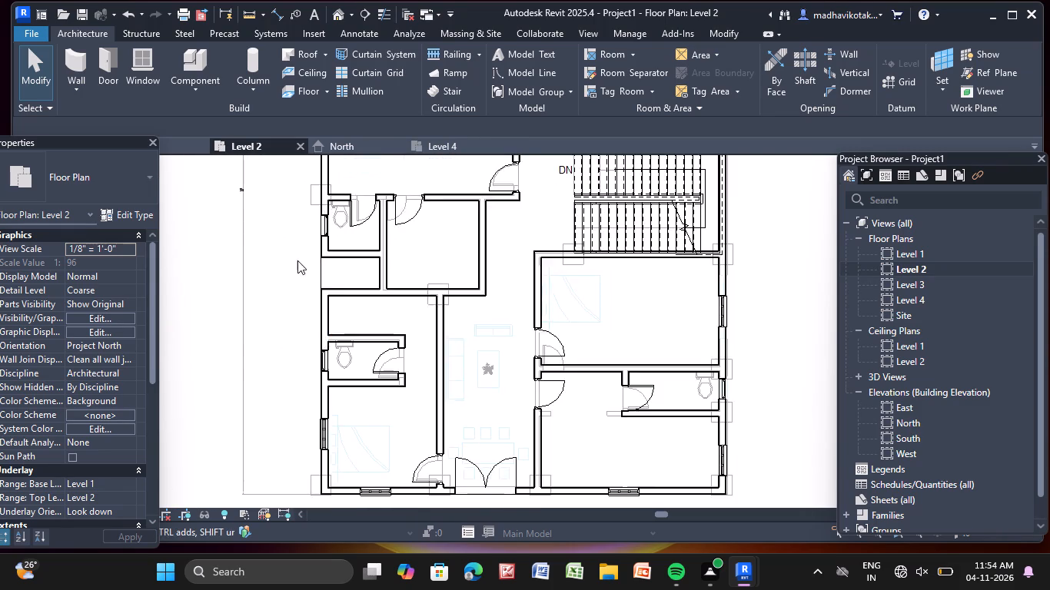
scroll(309, 267, up, 6)
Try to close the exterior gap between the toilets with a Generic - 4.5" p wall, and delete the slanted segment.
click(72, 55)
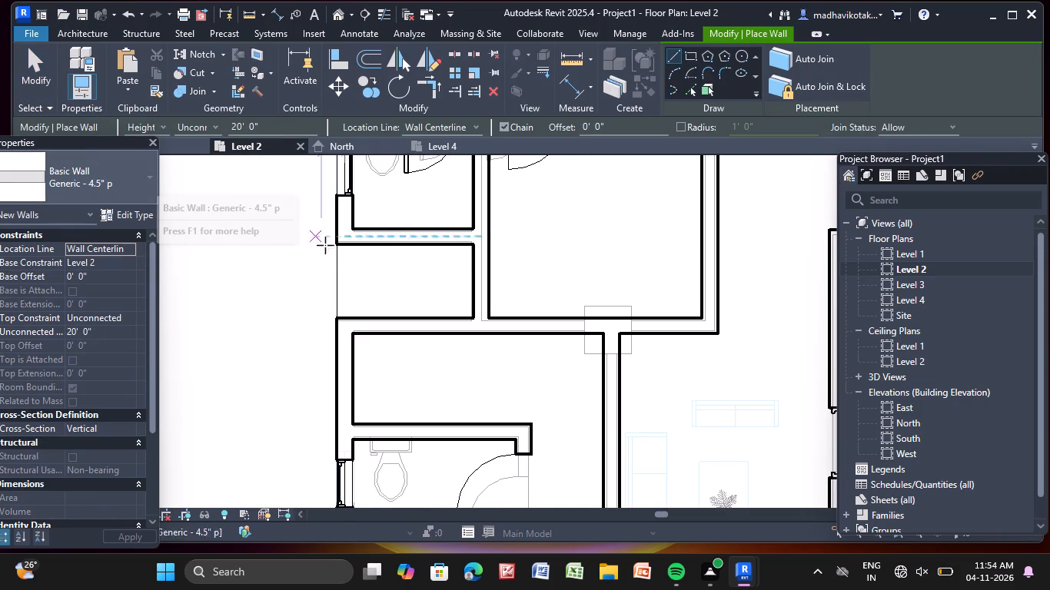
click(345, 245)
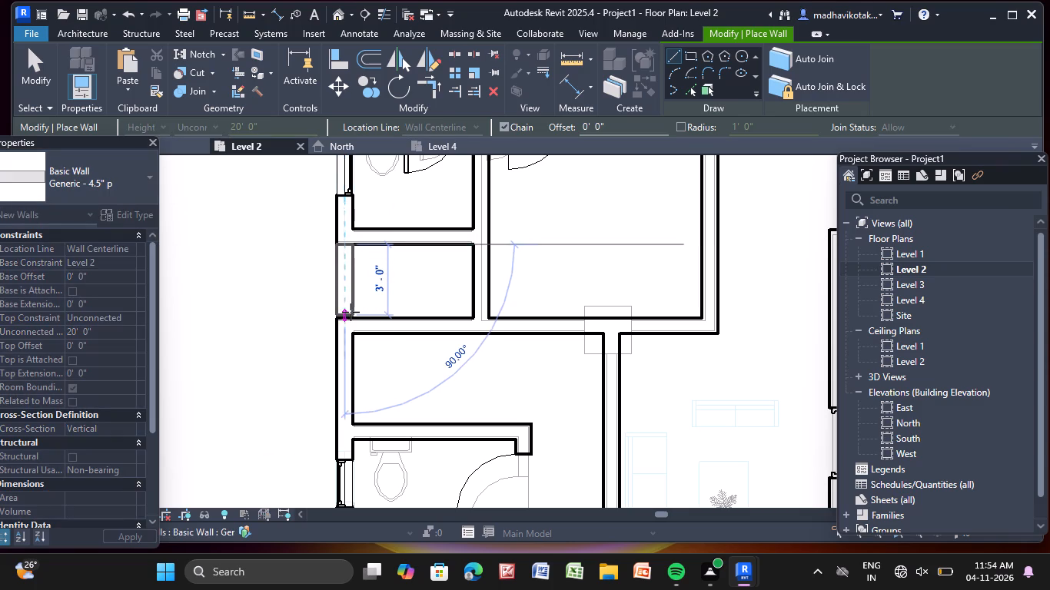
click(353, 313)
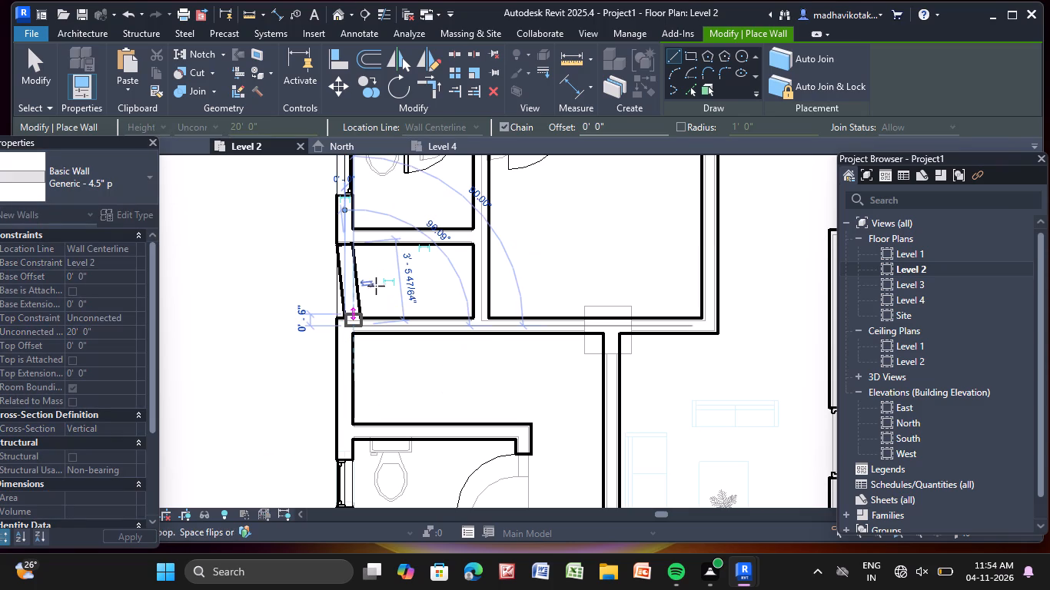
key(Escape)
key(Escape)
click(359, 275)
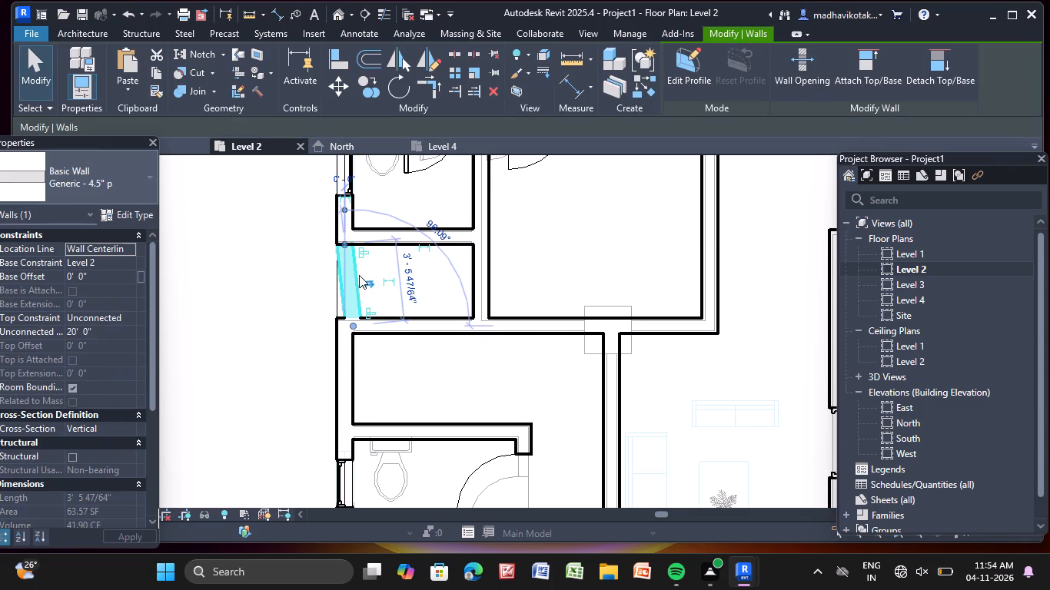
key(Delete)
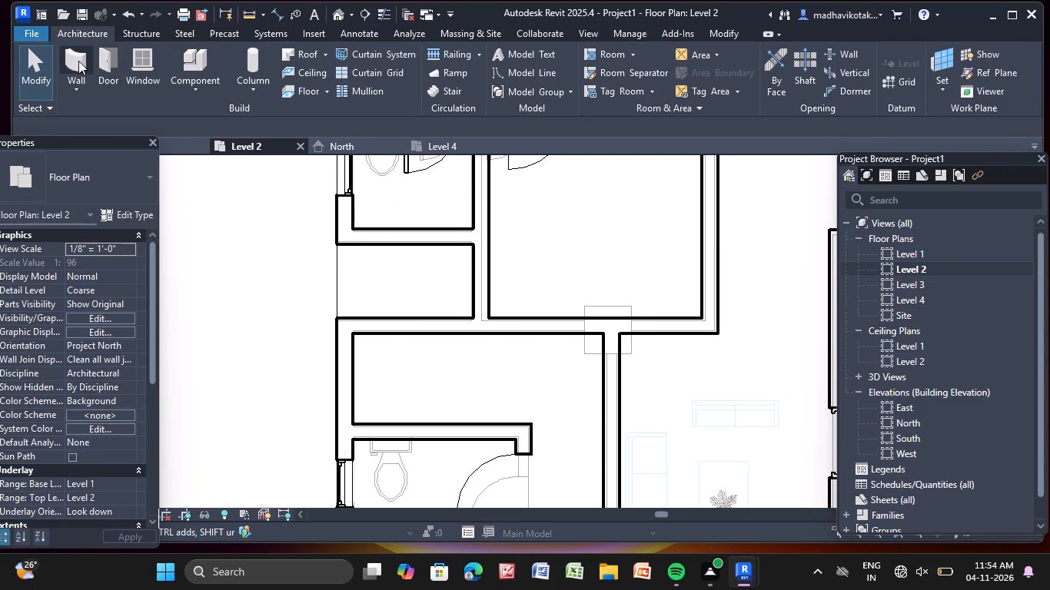
Draw a straight Generic - 4.5" p wall about 3'-5" long across the exterior gap between the toilets on Level 2.
click(76, 61)
click(109, 178)
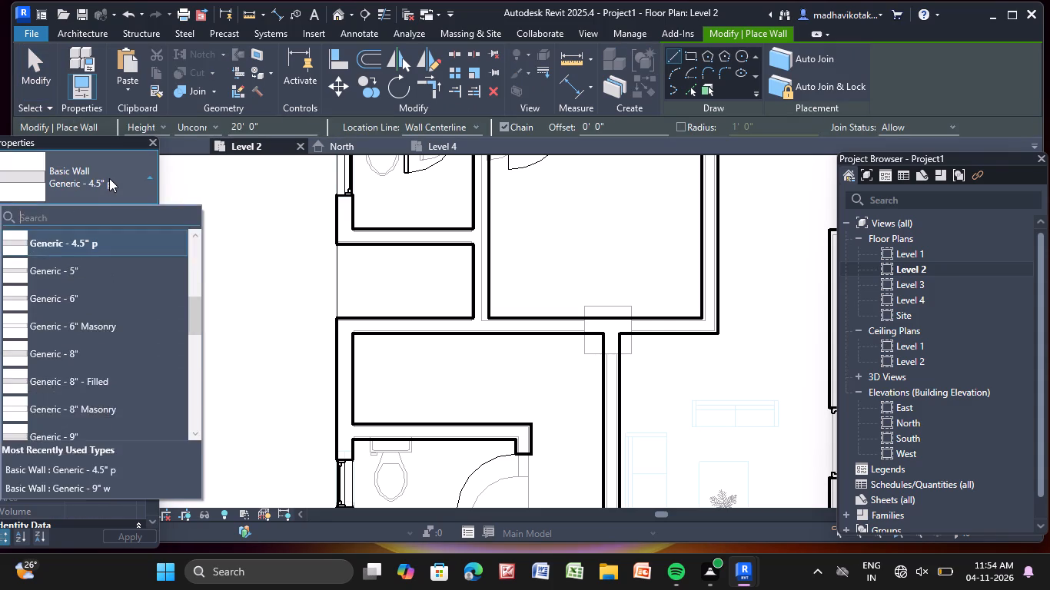
click(109, 178)
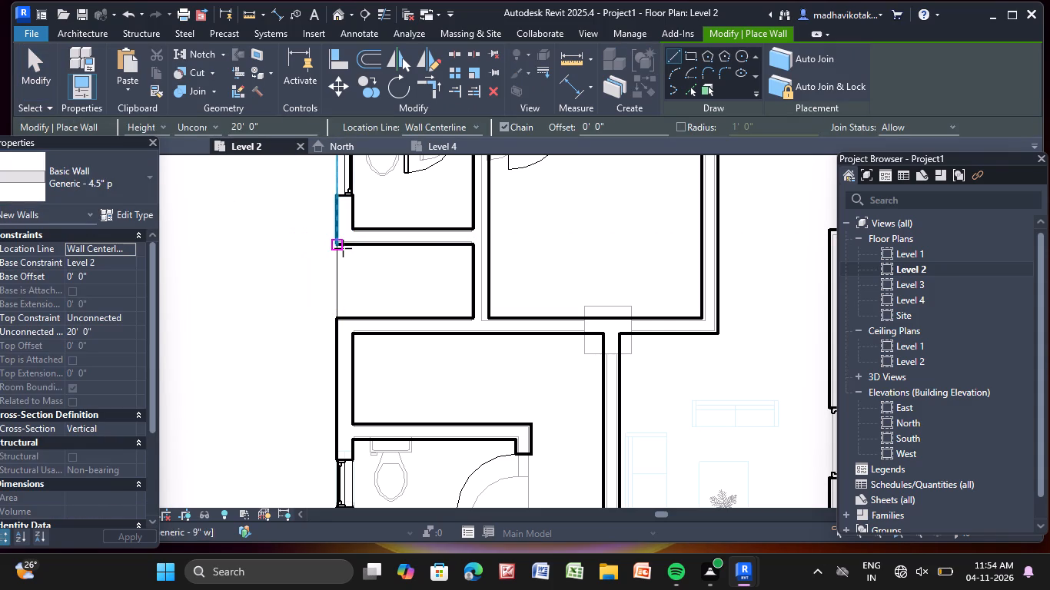
scroll(350, 243, up, 3)
click(346, 244)
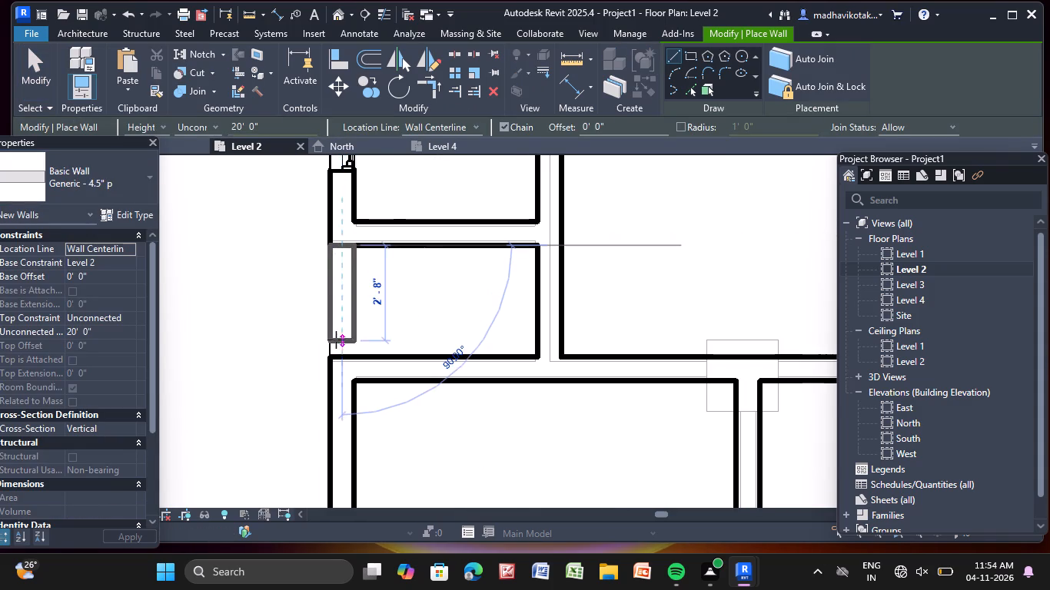
click(336, 356)
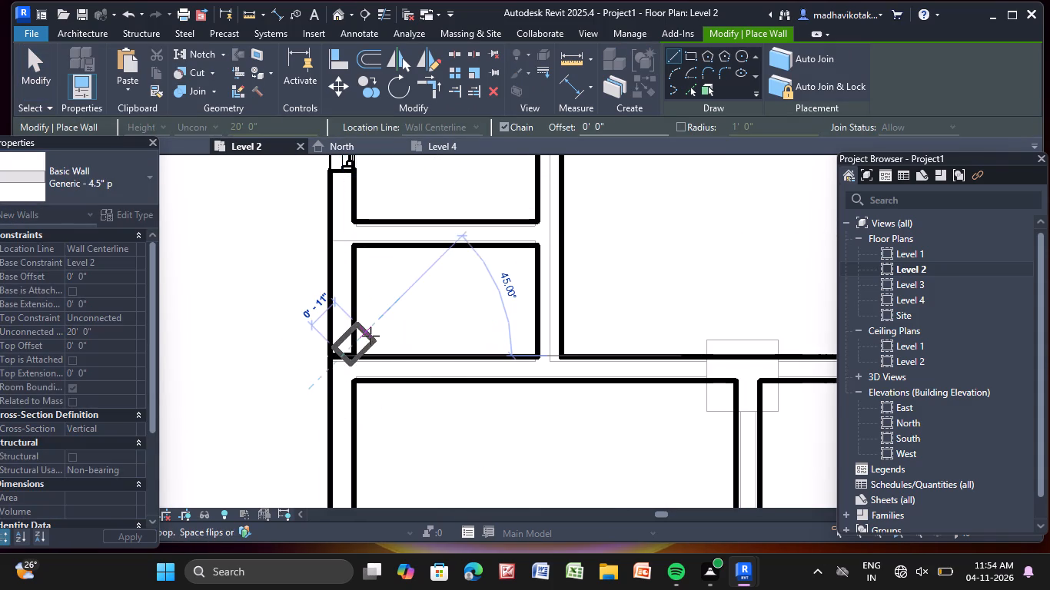
key(Escape)
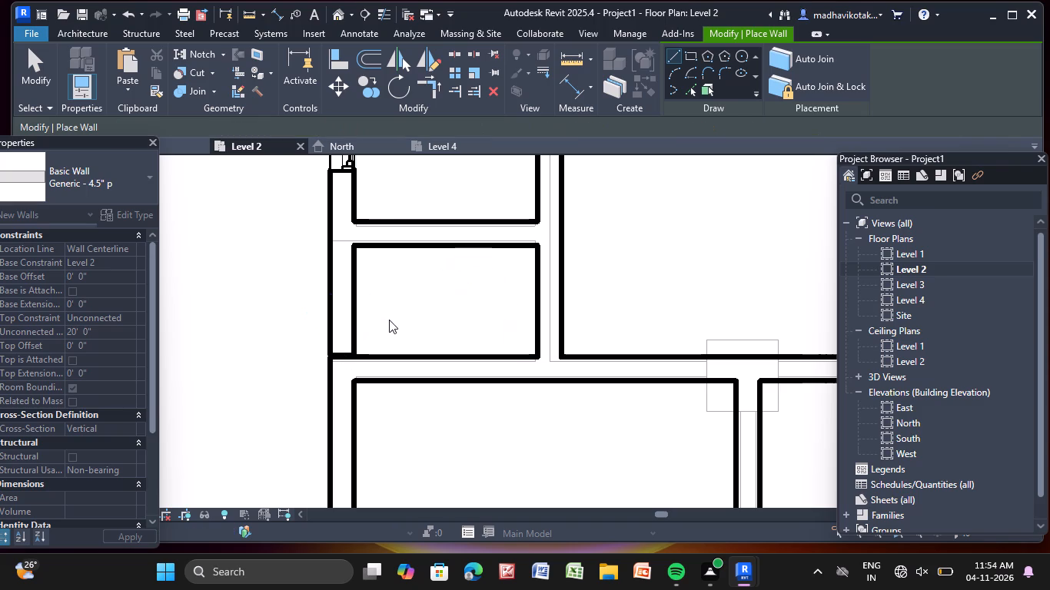
key(Escape)
Extend the new wall's lower end to the adjoining wall's centreline, making it about 3'-9 1/2" long.
click(353, 334)
scroll(348, 365, up, 4)
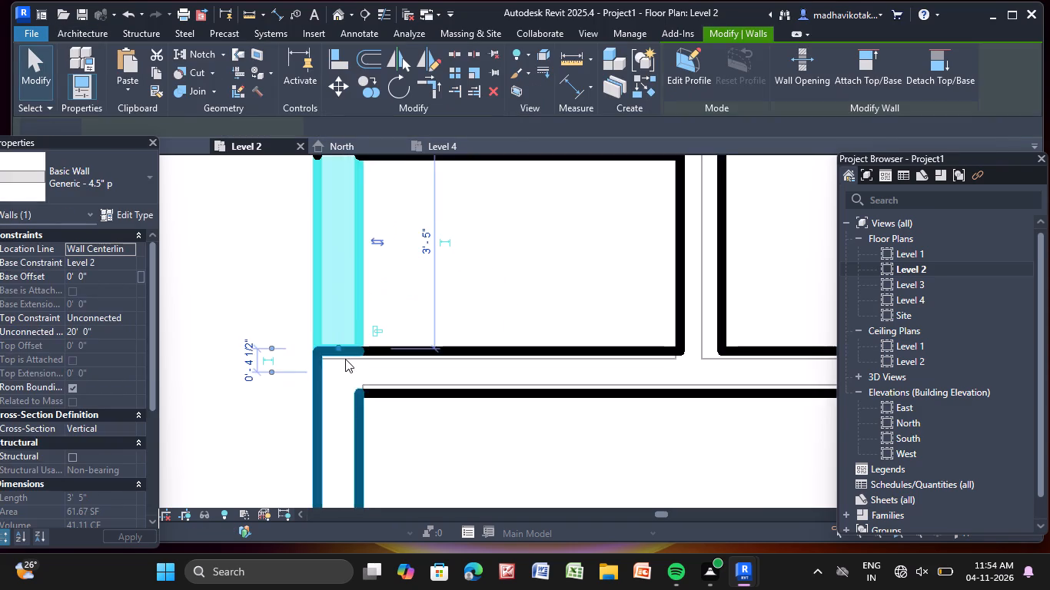
scroll(344, 358, up, 3)
drag(334, 343, 332, 353)
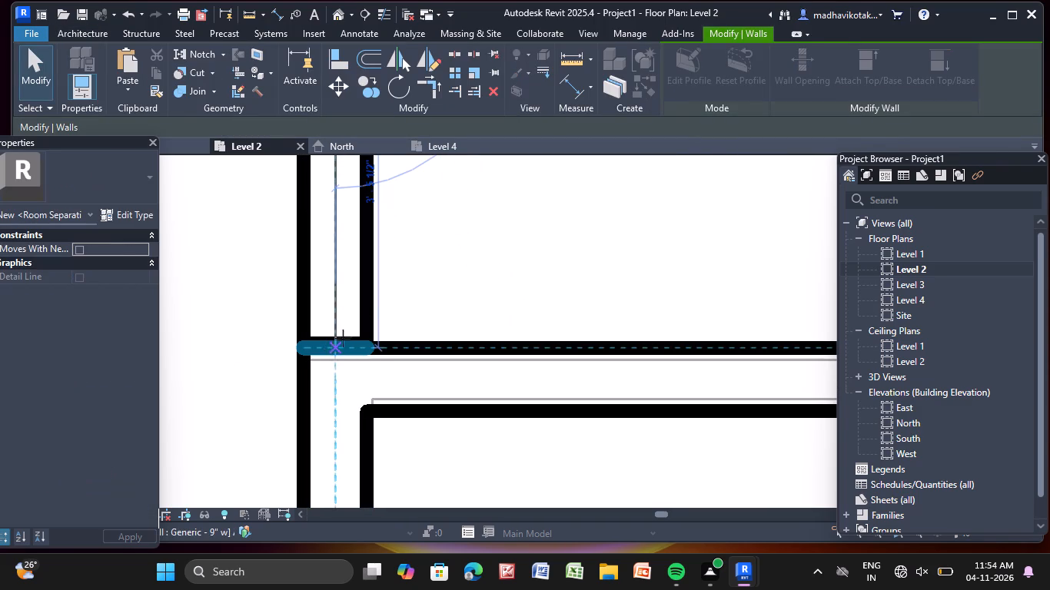
key(Escape)
key(Escape)
scroll(392, 264, down, 7)
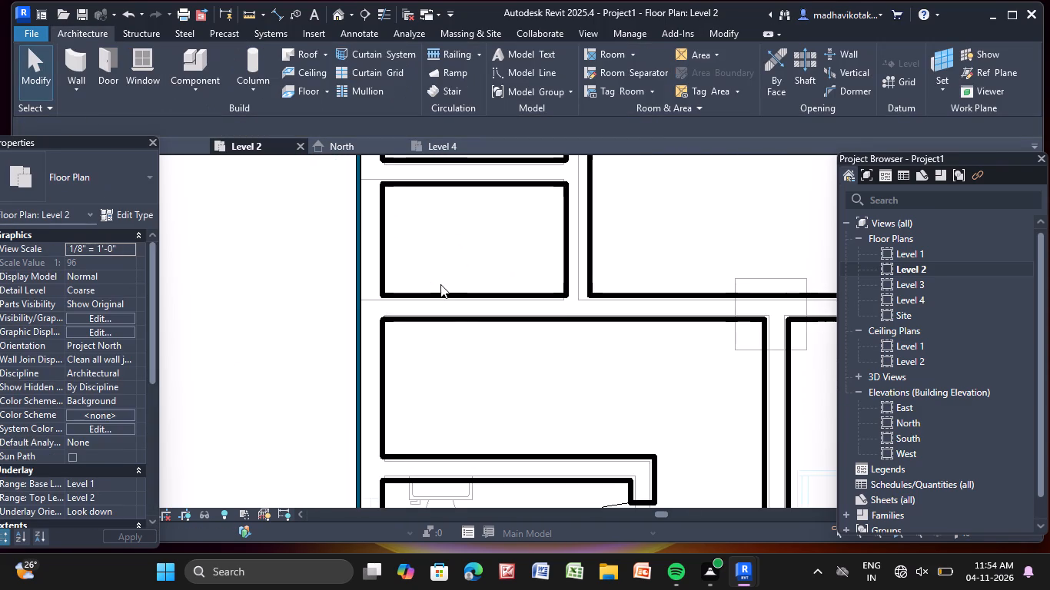
In the 3D view, set the new infill wall's unconnected height to 10'.
scroll(445, 287, down, 4)
middle_drag(429, 295, 311, 323)
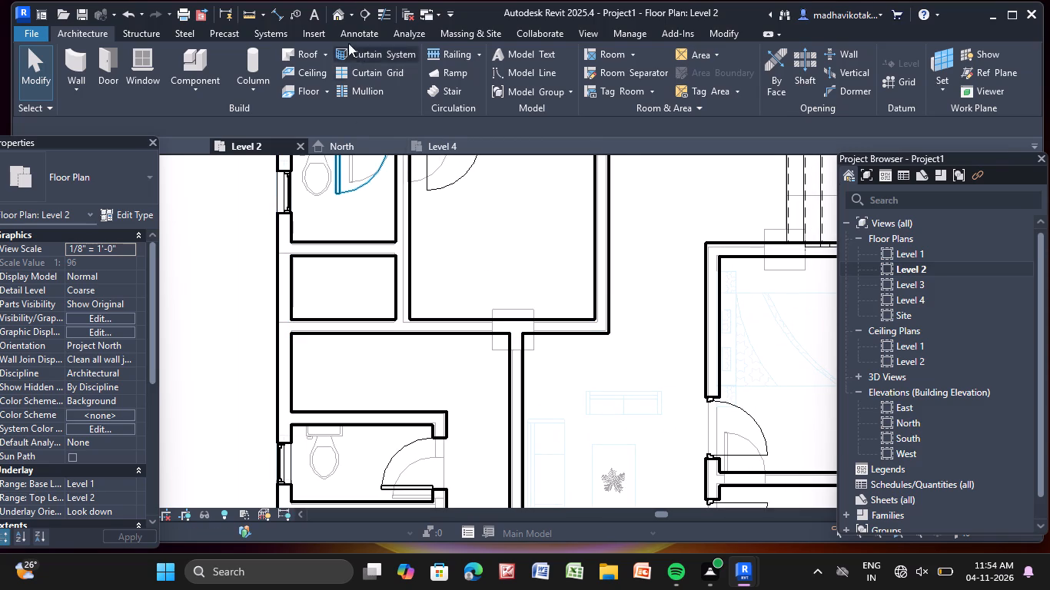
click(343, 13)
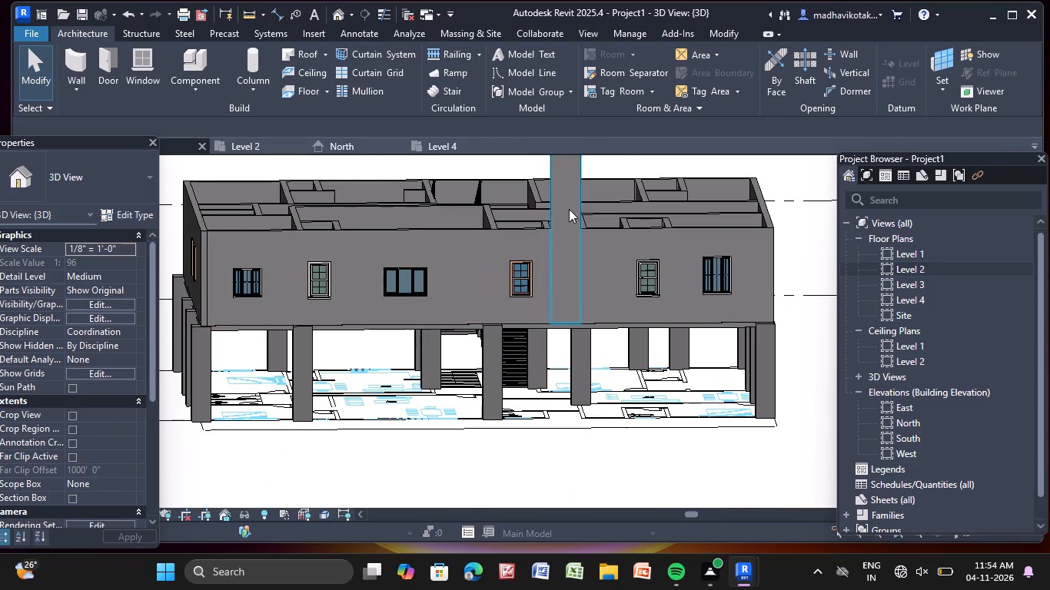
click(559, 194)
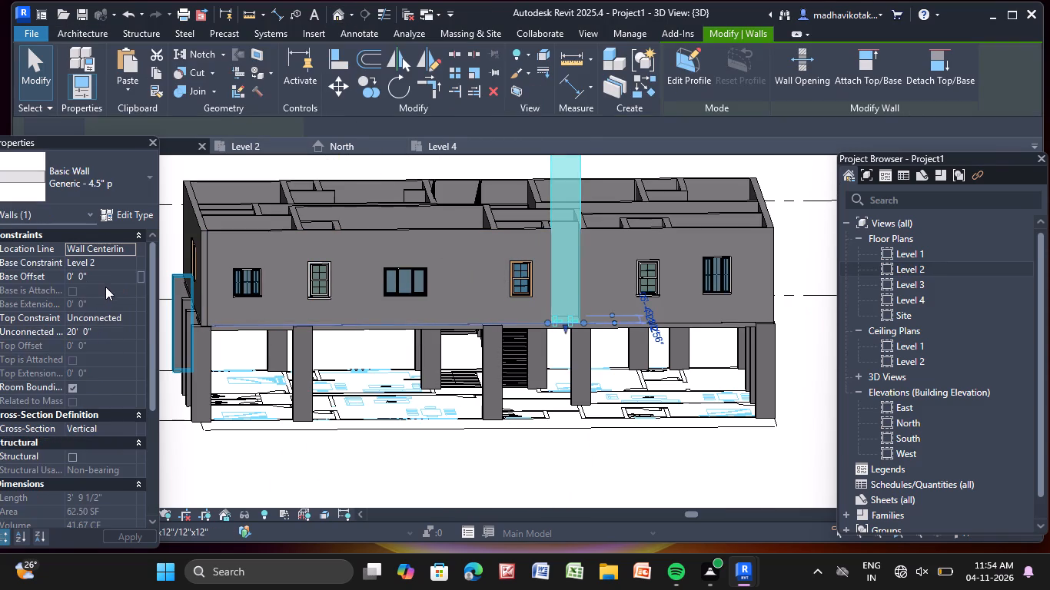
click(108, 333)
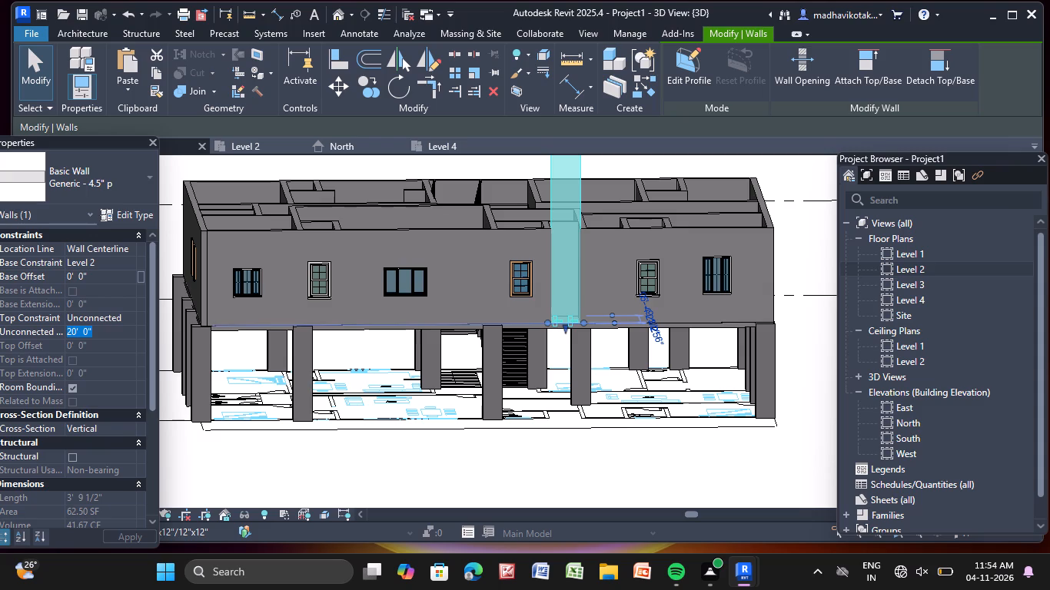
key(BackSpace)
text(10)
key(apostrophe)
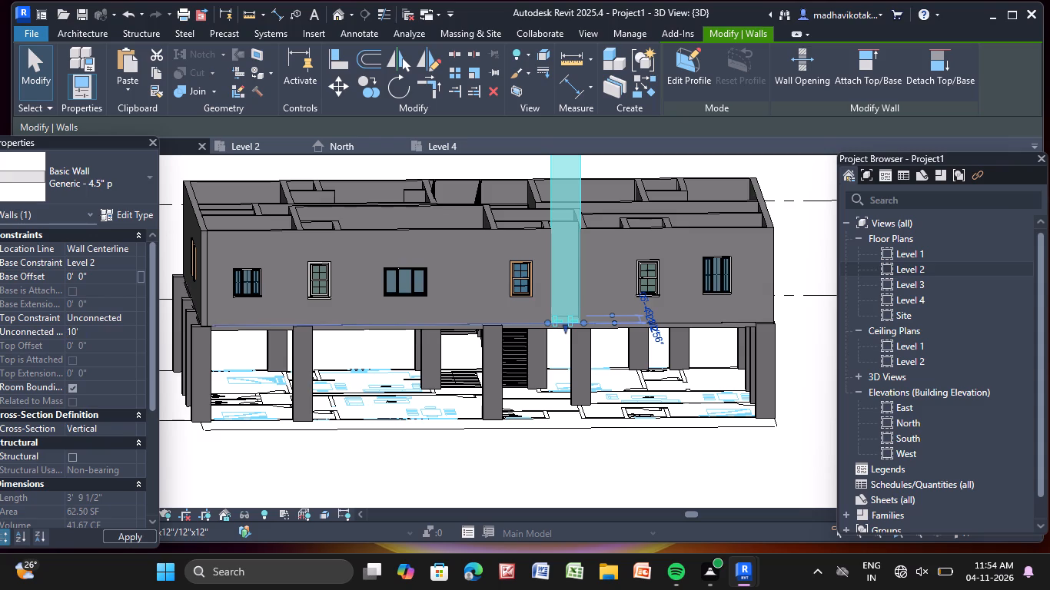
key(Return)
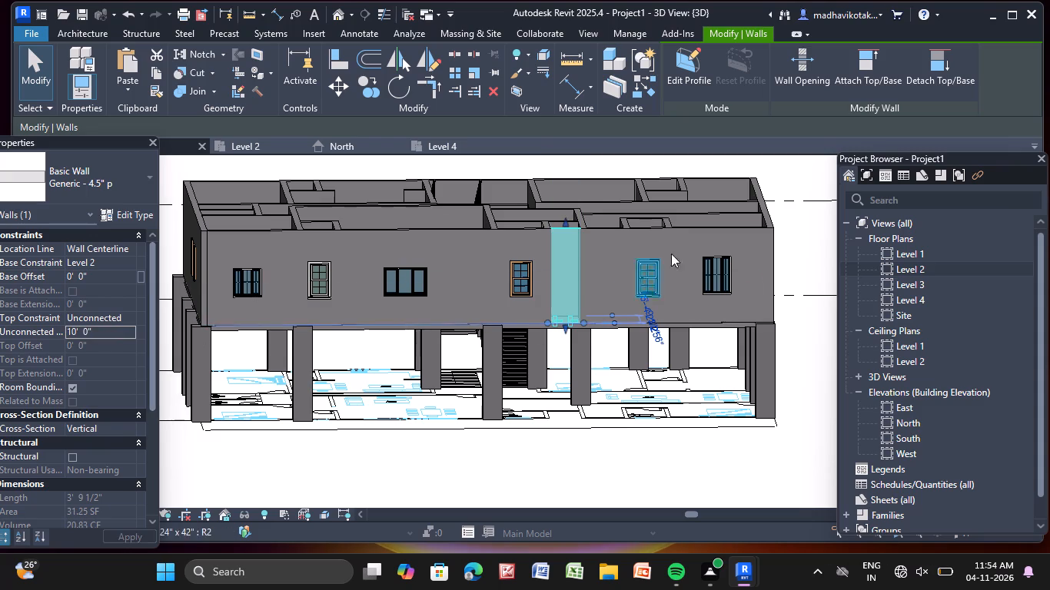
click(779, 173)
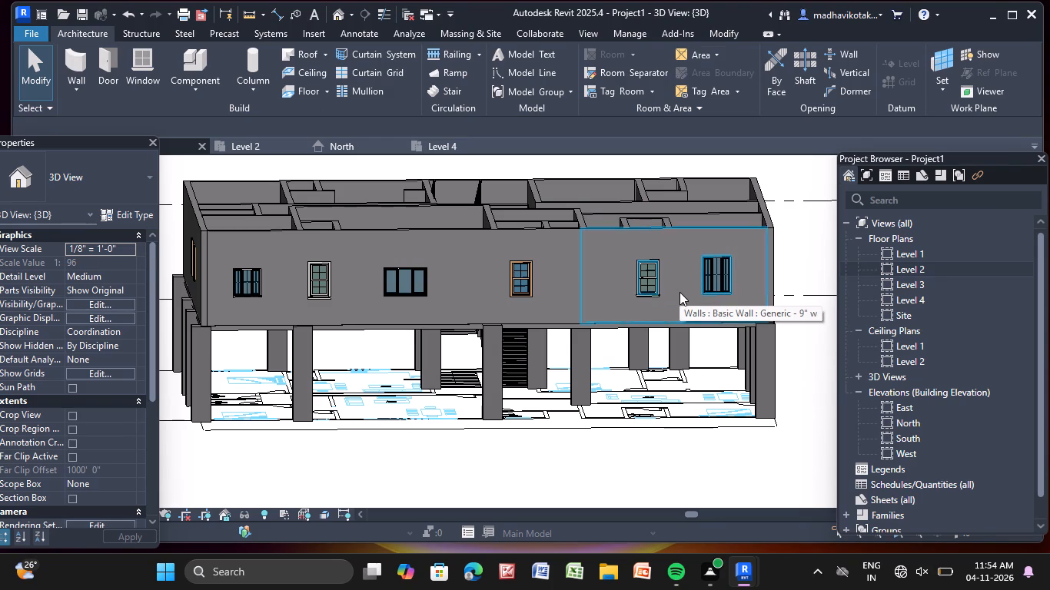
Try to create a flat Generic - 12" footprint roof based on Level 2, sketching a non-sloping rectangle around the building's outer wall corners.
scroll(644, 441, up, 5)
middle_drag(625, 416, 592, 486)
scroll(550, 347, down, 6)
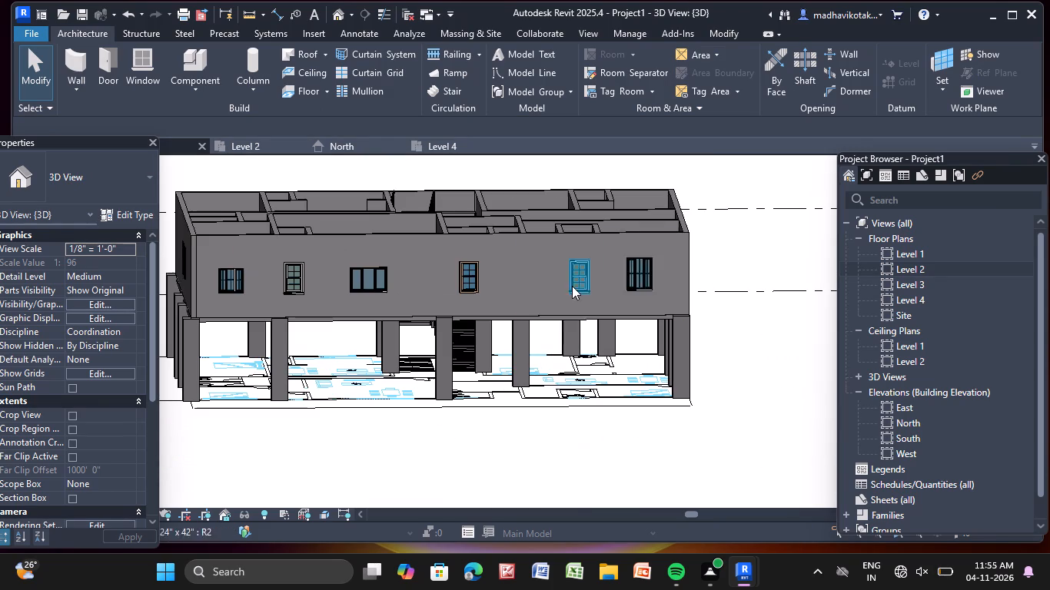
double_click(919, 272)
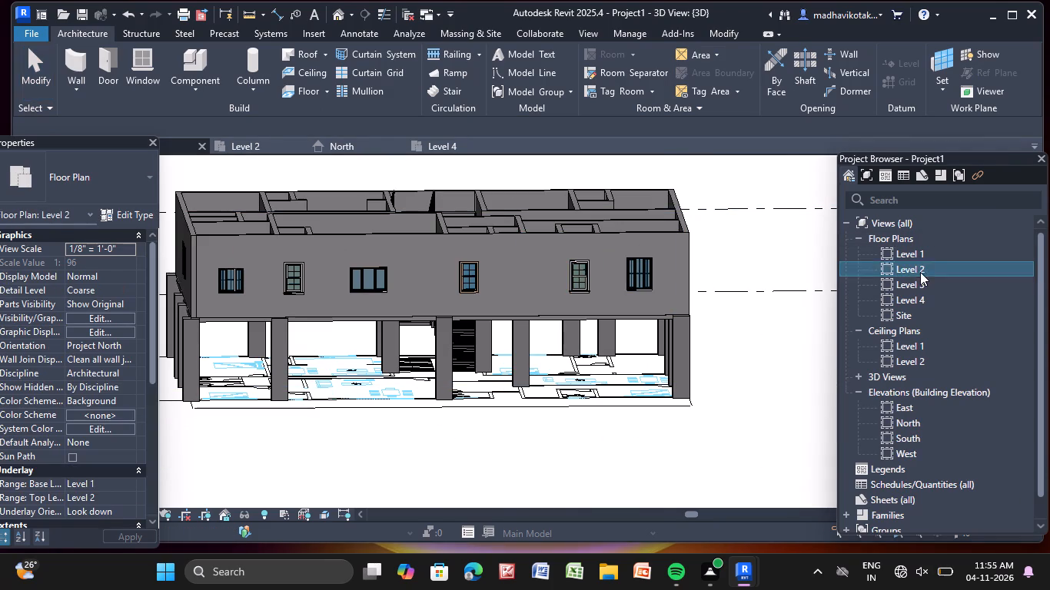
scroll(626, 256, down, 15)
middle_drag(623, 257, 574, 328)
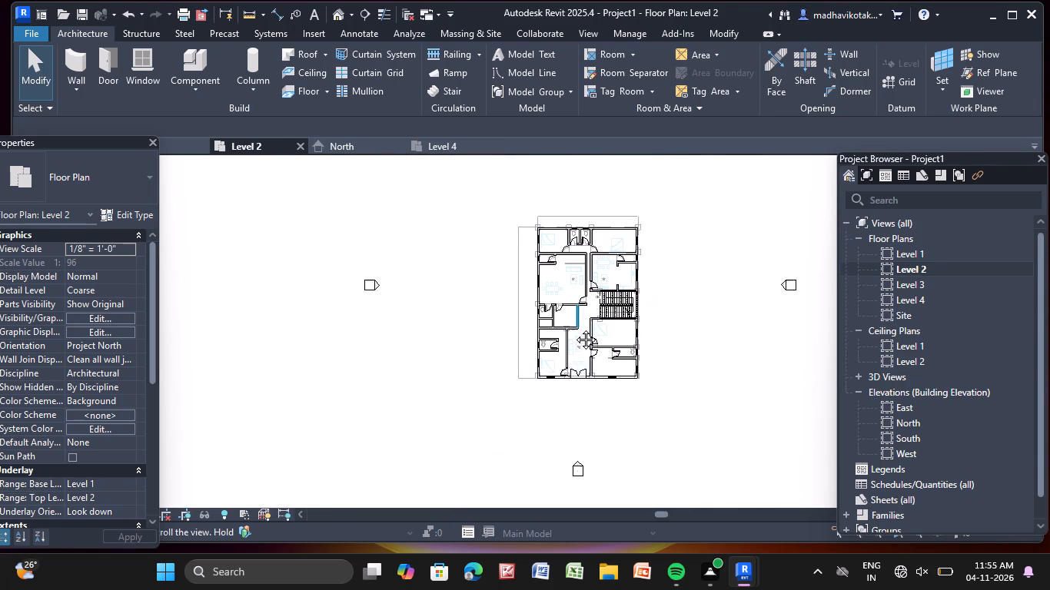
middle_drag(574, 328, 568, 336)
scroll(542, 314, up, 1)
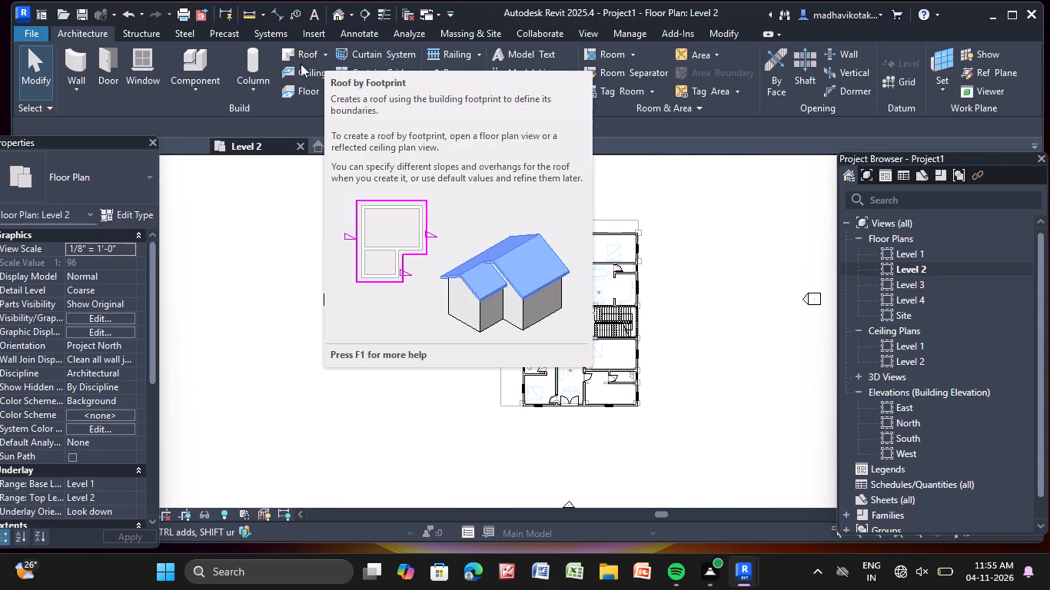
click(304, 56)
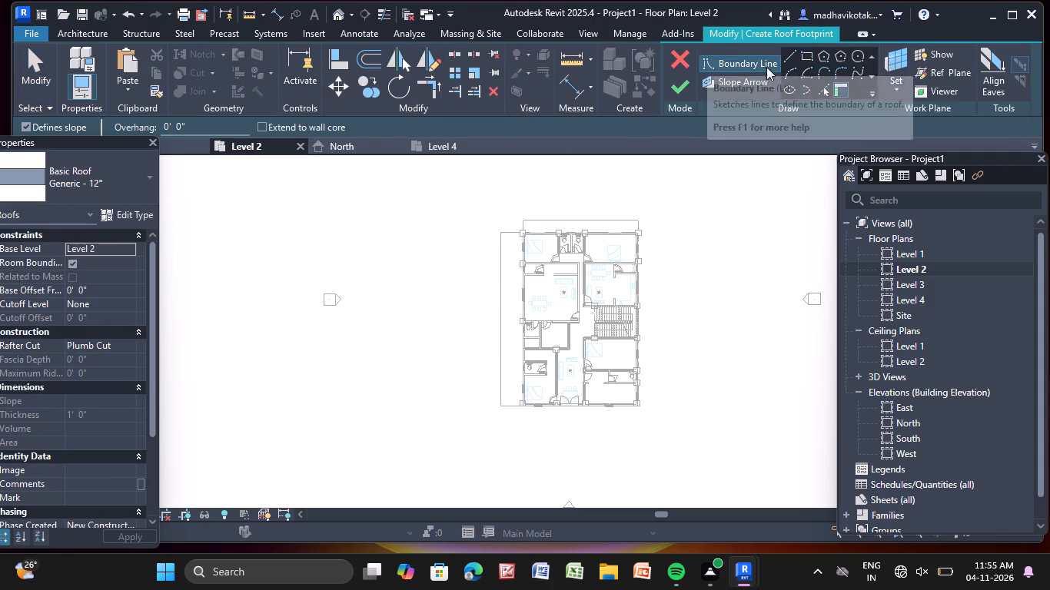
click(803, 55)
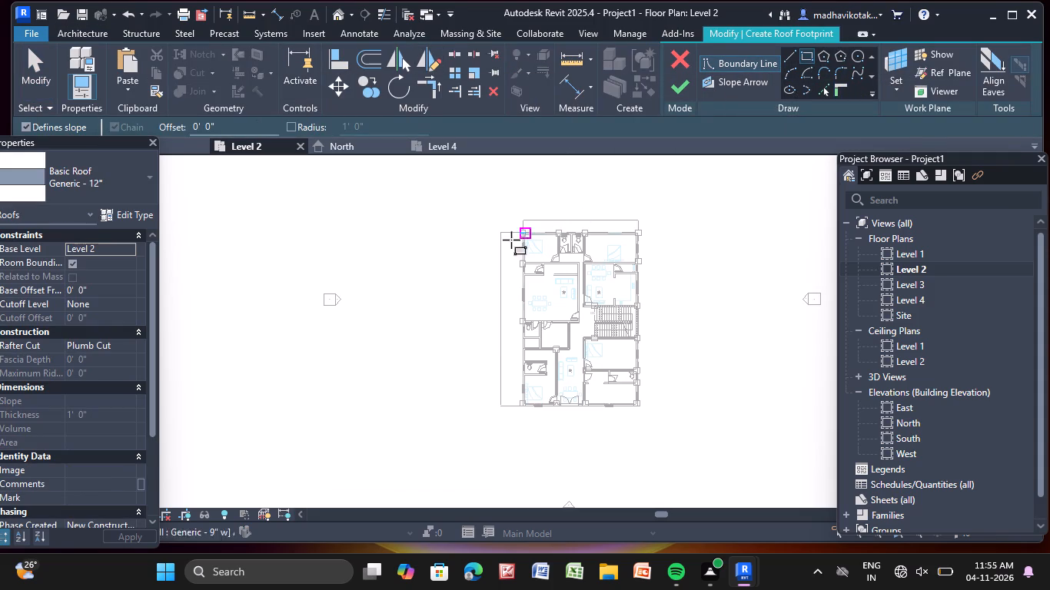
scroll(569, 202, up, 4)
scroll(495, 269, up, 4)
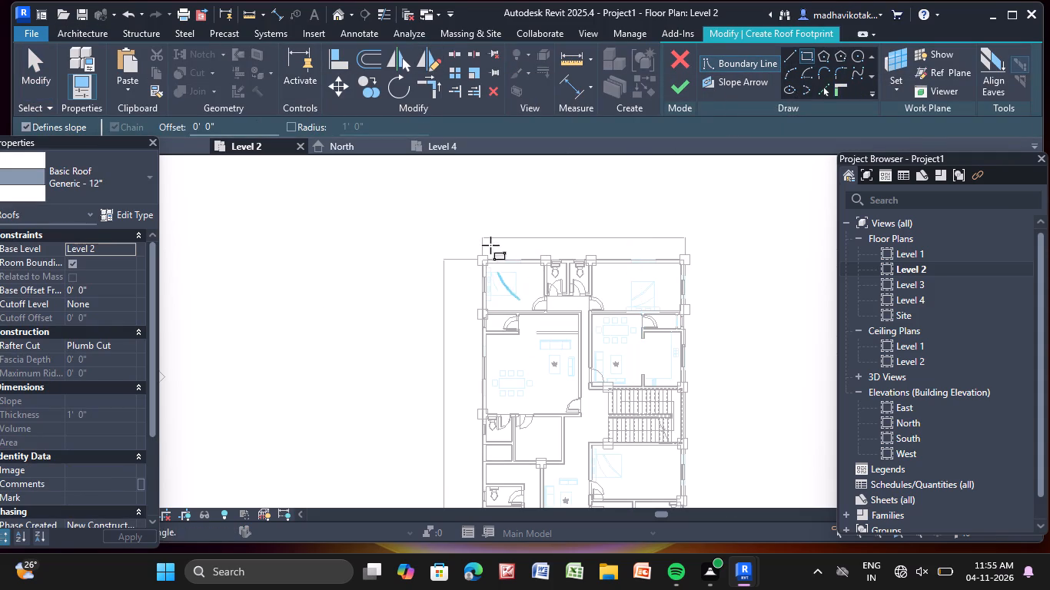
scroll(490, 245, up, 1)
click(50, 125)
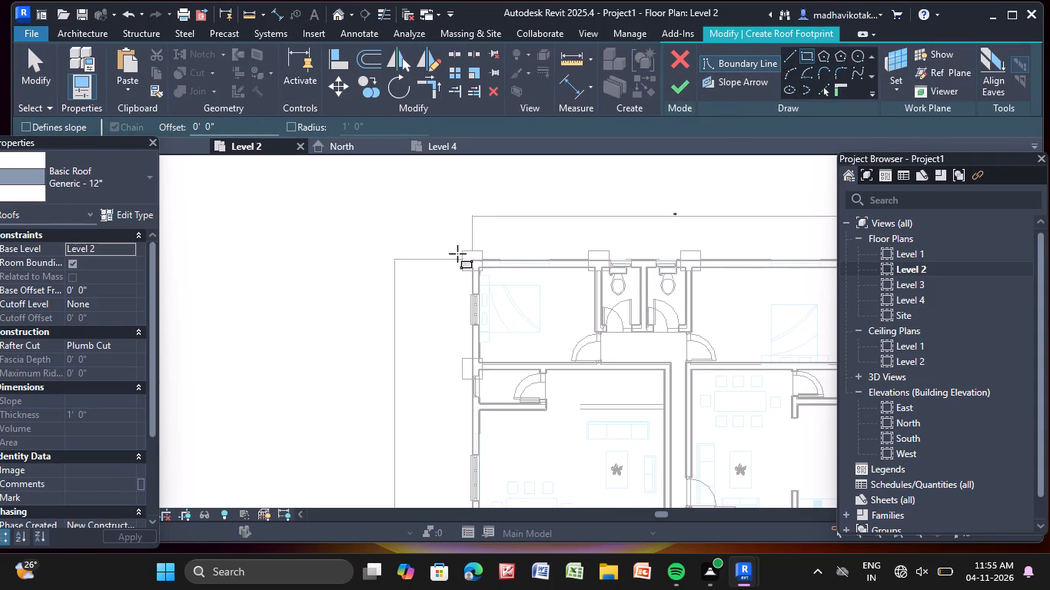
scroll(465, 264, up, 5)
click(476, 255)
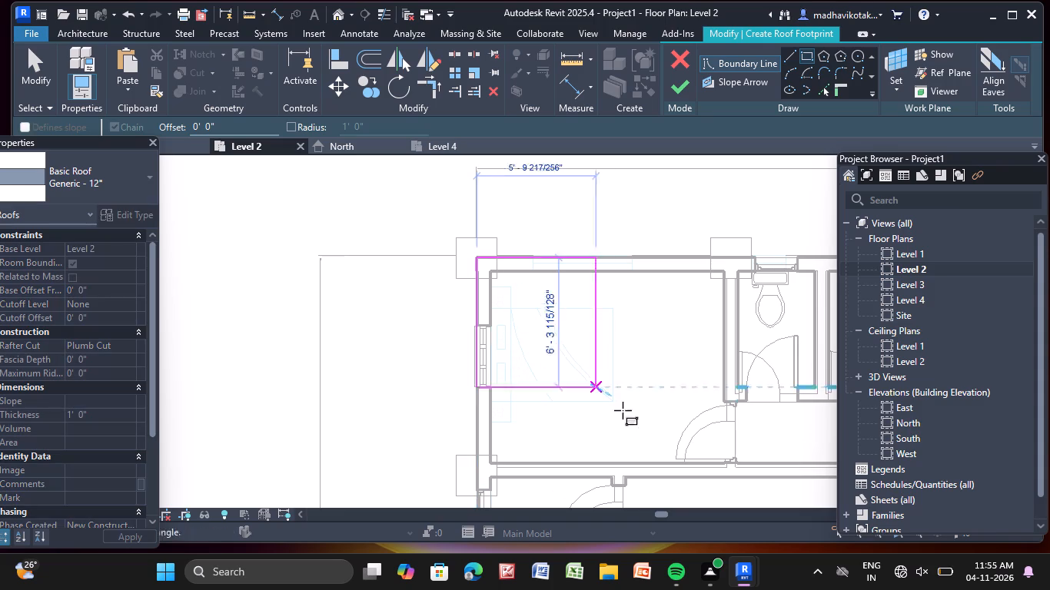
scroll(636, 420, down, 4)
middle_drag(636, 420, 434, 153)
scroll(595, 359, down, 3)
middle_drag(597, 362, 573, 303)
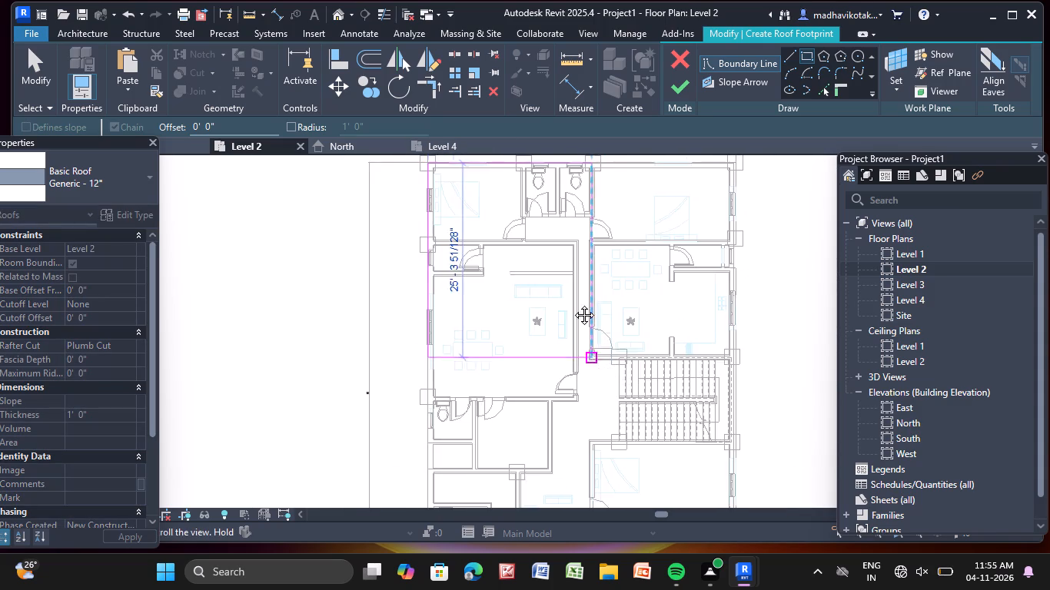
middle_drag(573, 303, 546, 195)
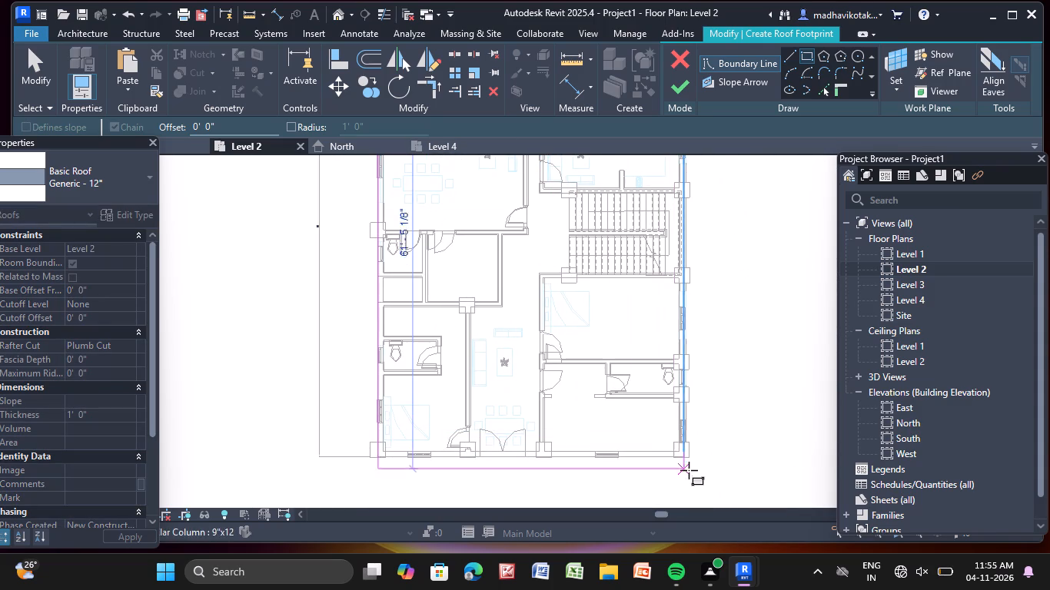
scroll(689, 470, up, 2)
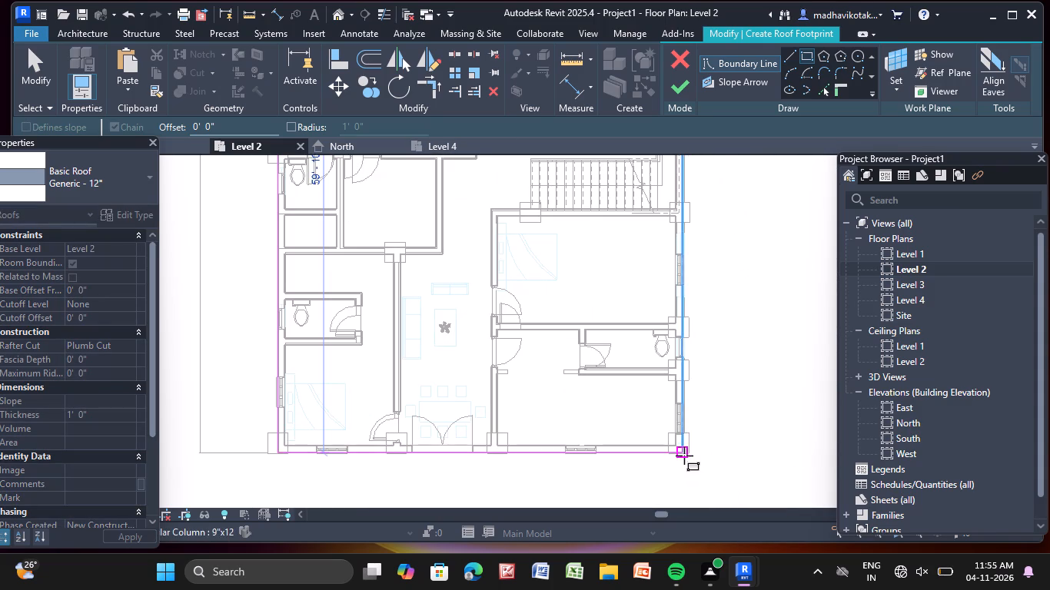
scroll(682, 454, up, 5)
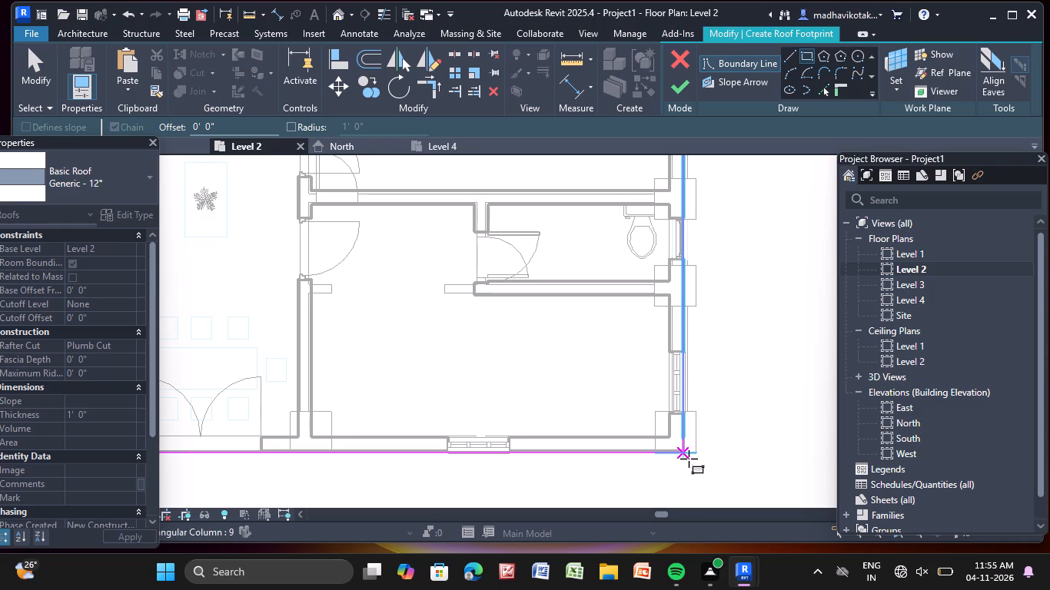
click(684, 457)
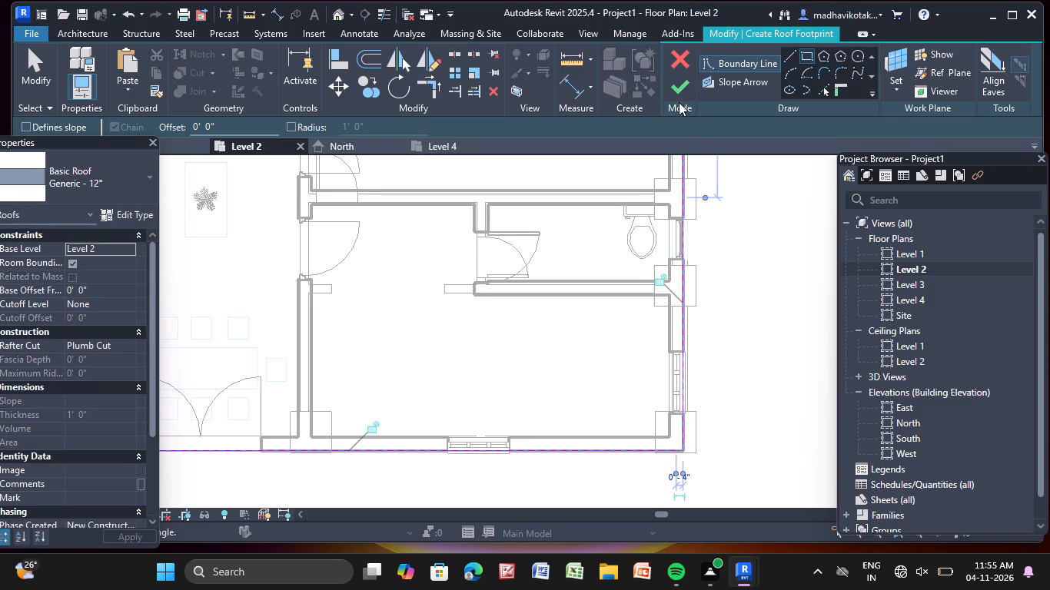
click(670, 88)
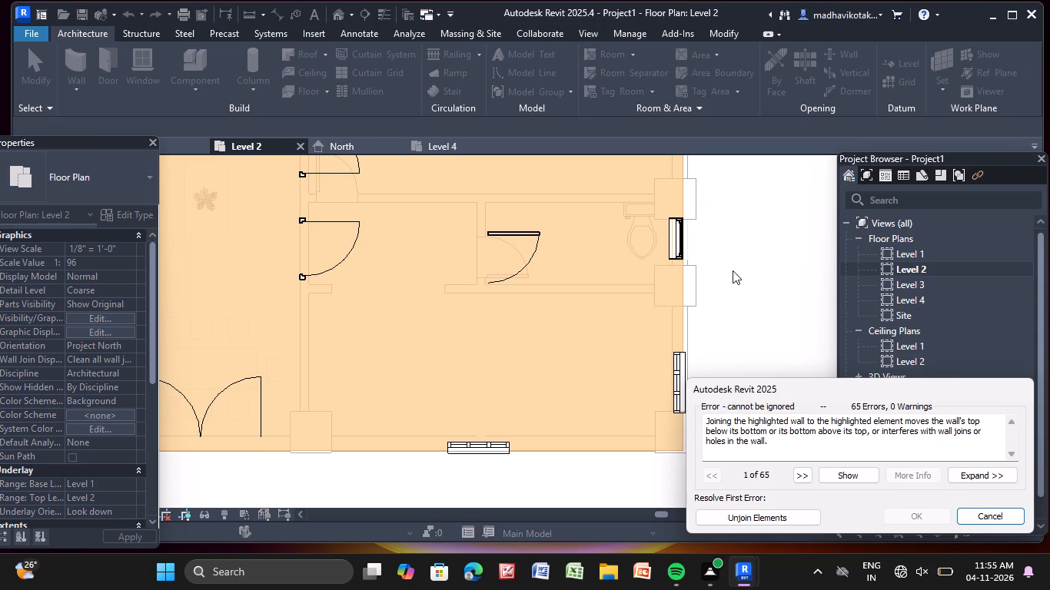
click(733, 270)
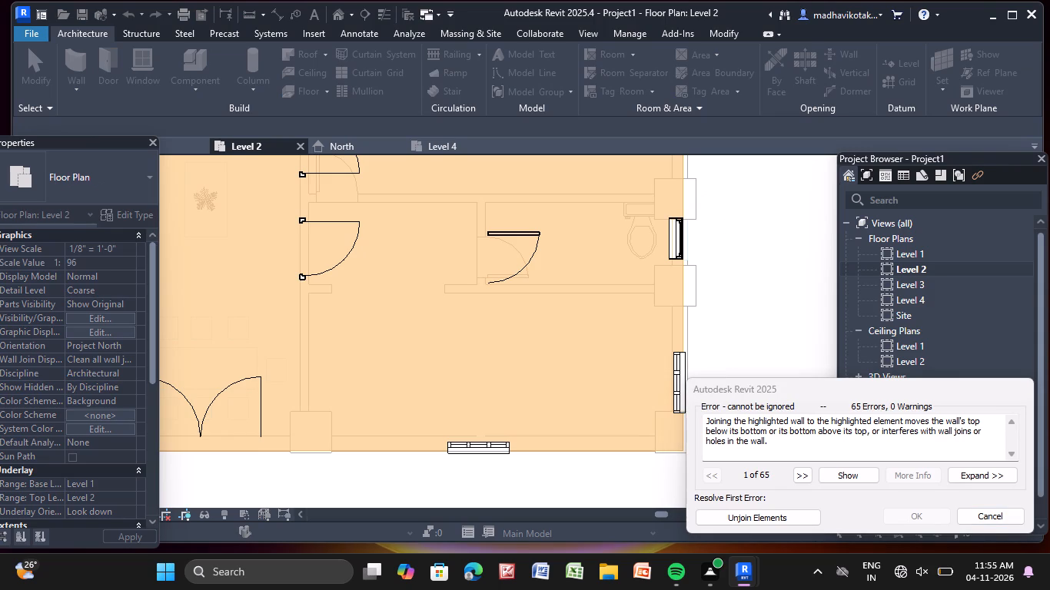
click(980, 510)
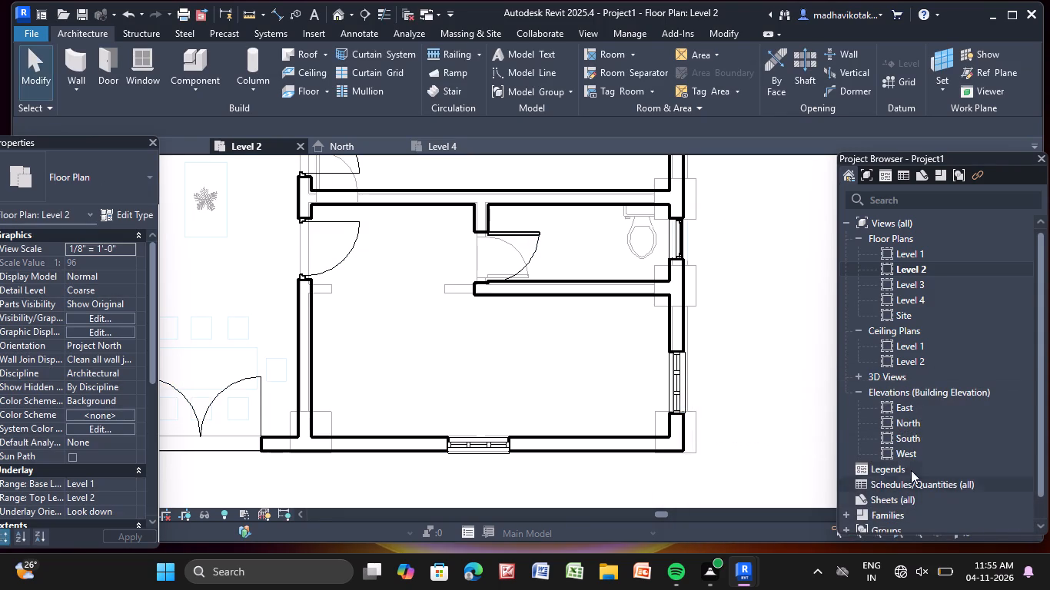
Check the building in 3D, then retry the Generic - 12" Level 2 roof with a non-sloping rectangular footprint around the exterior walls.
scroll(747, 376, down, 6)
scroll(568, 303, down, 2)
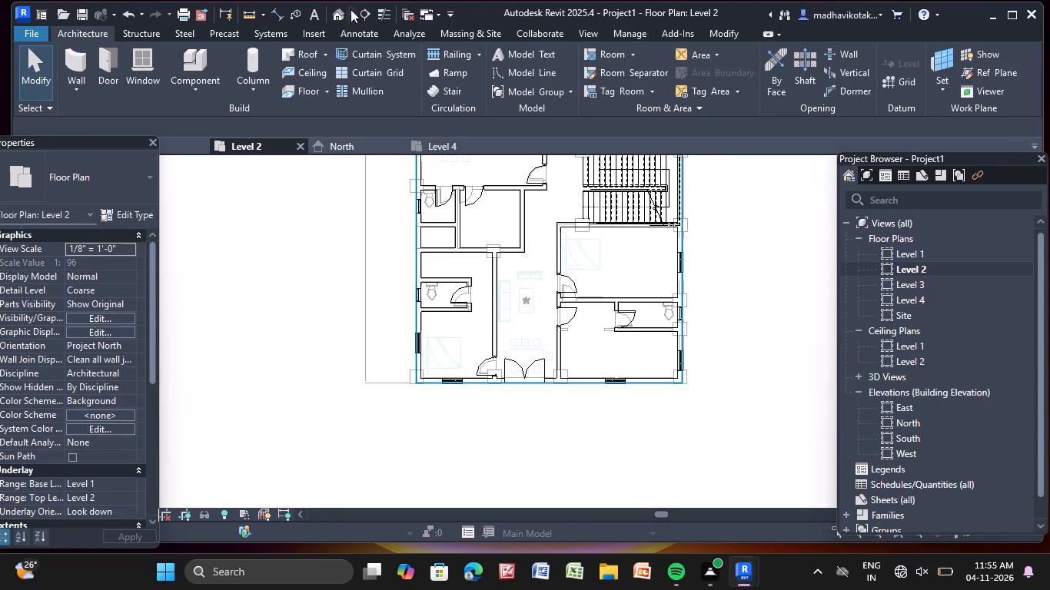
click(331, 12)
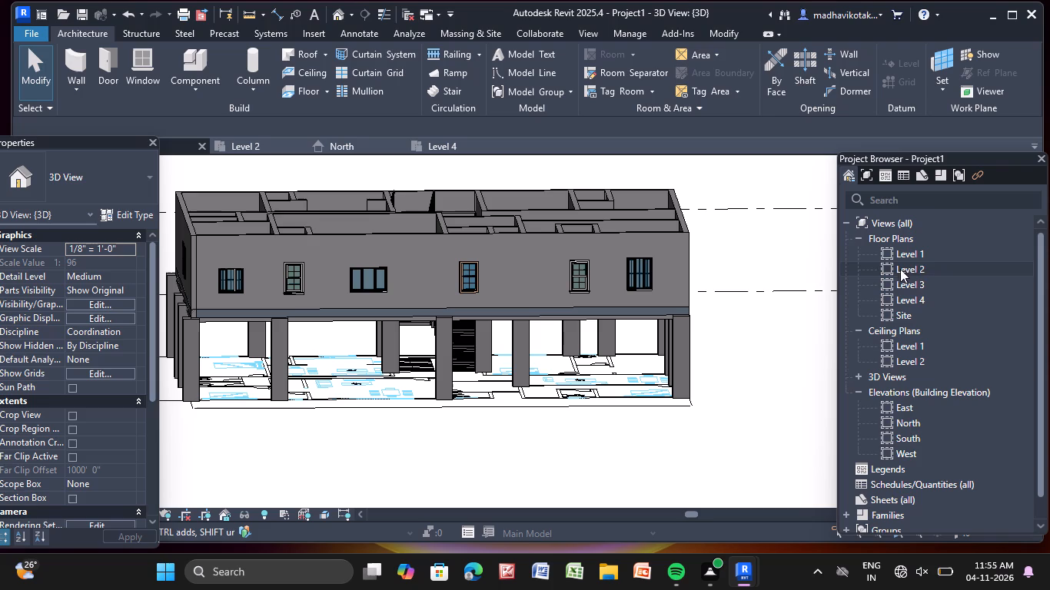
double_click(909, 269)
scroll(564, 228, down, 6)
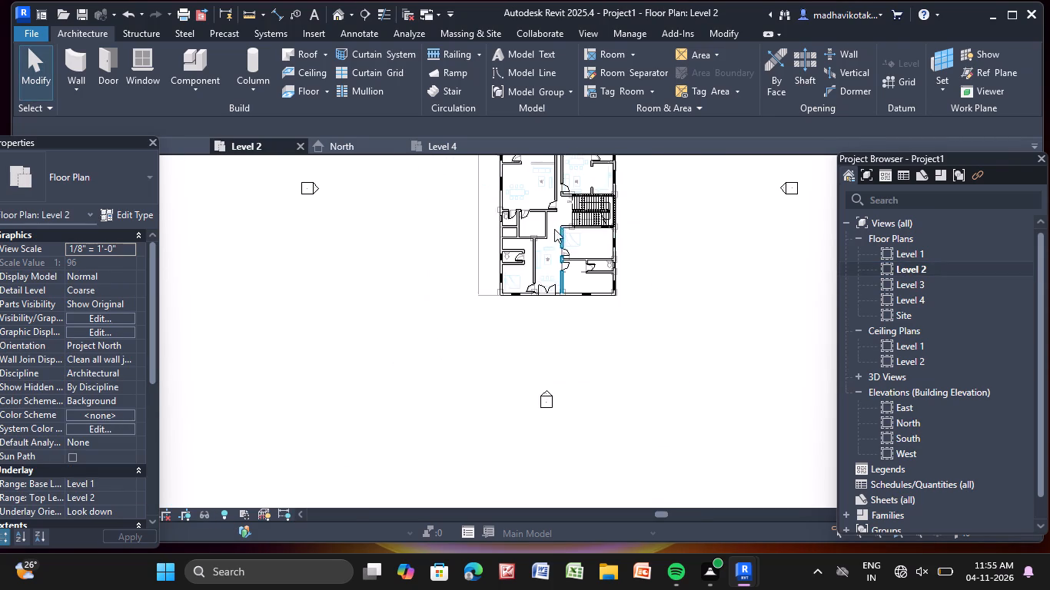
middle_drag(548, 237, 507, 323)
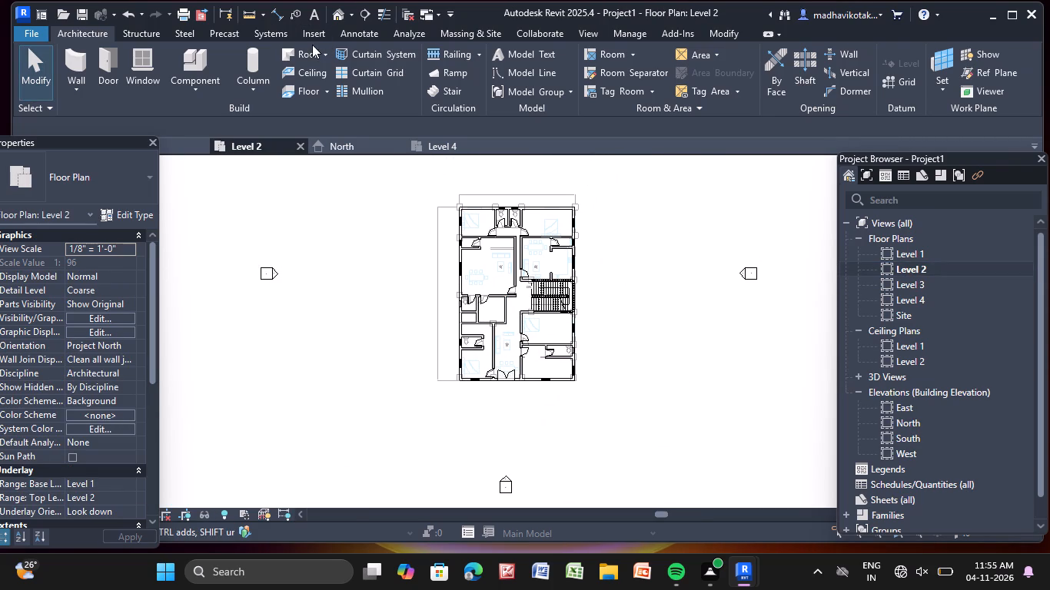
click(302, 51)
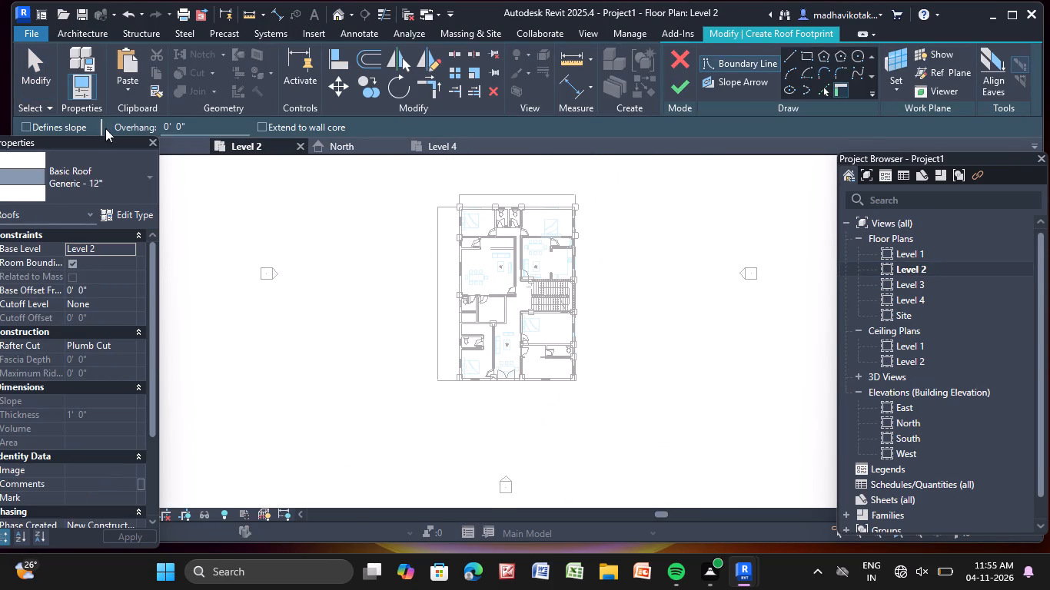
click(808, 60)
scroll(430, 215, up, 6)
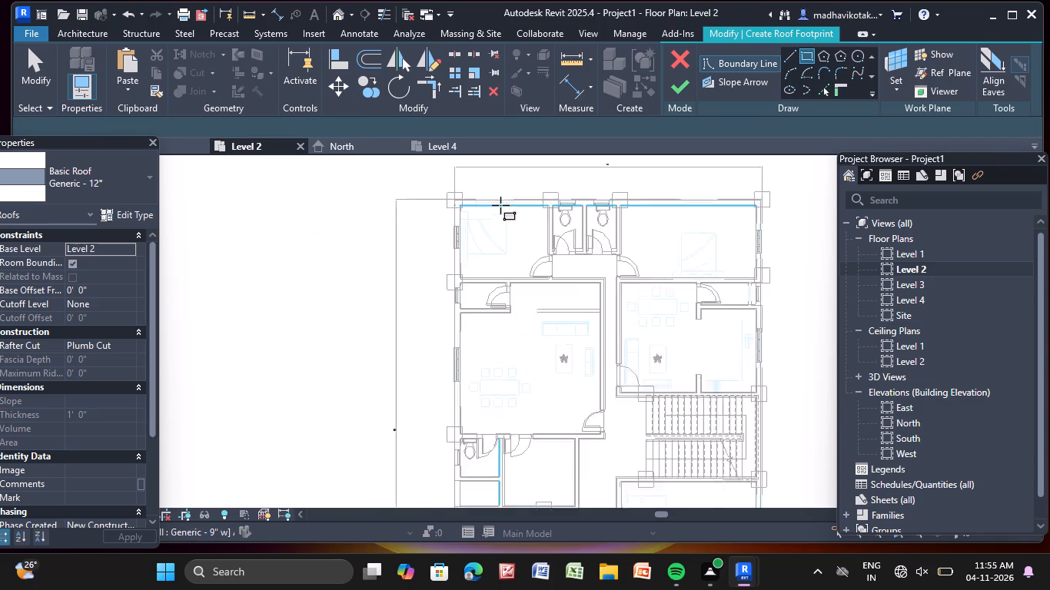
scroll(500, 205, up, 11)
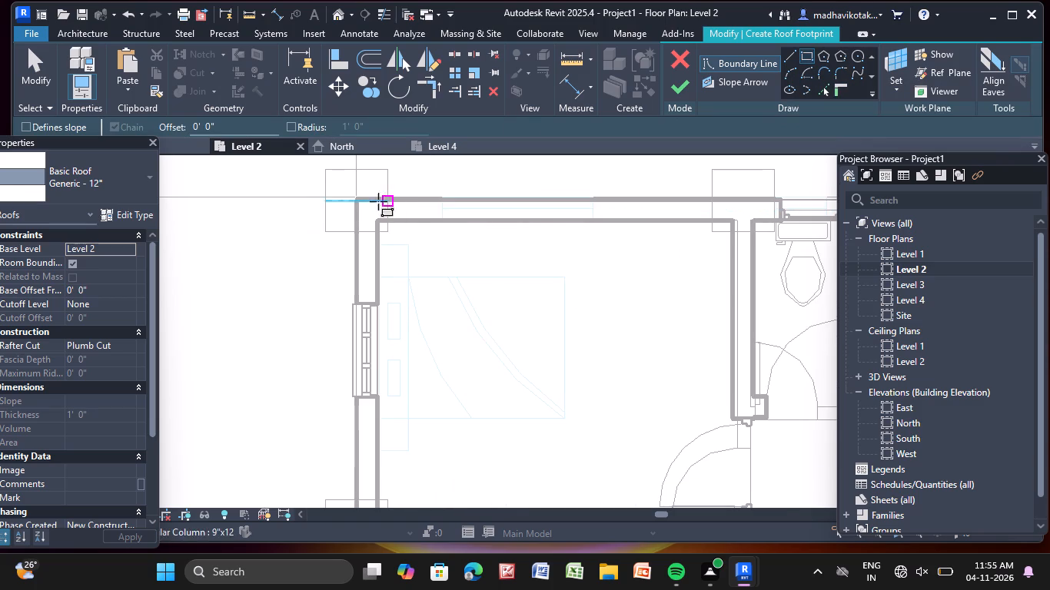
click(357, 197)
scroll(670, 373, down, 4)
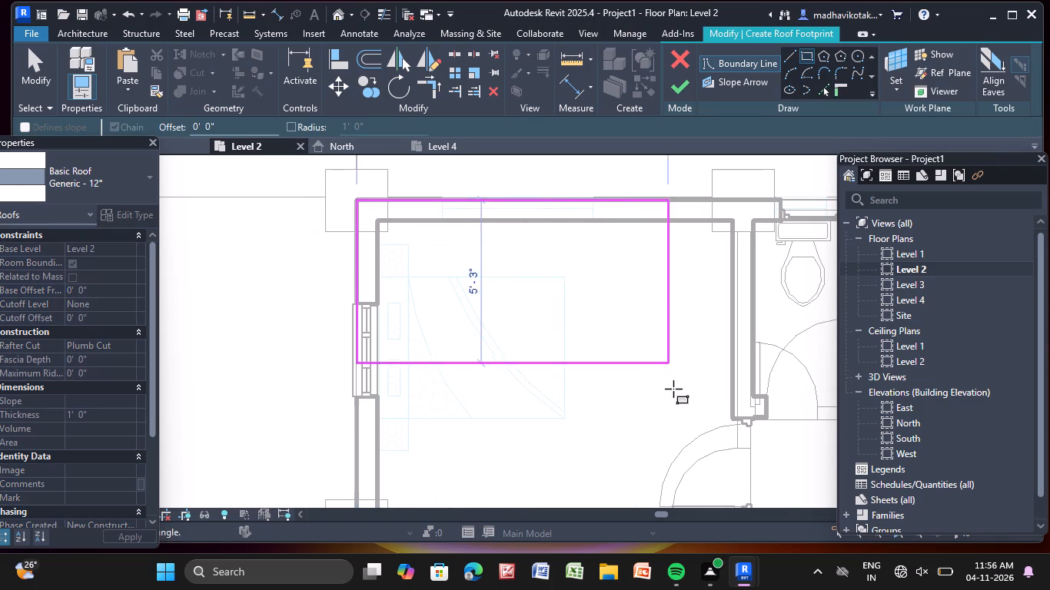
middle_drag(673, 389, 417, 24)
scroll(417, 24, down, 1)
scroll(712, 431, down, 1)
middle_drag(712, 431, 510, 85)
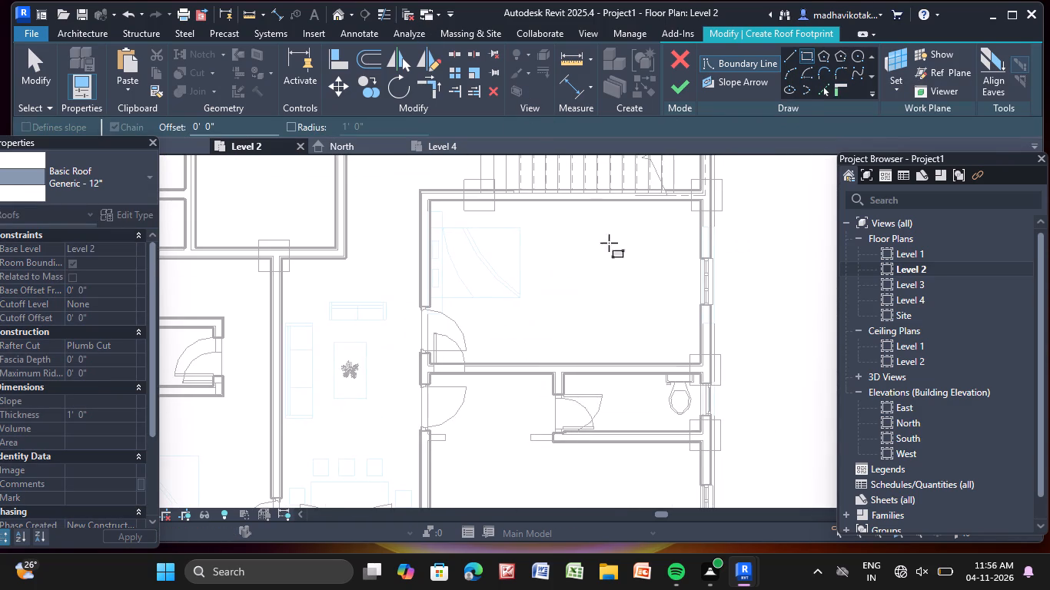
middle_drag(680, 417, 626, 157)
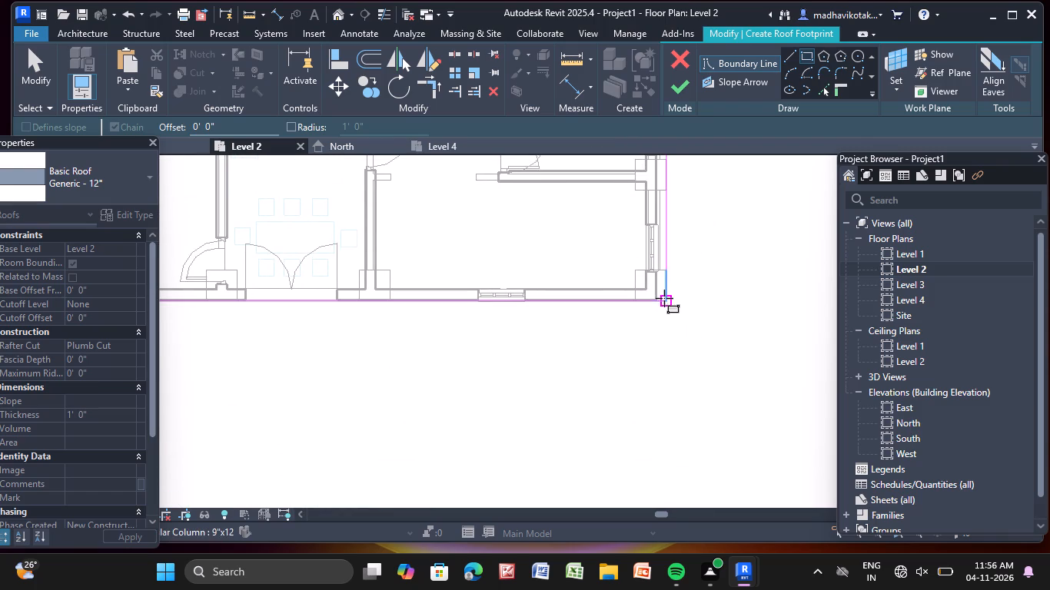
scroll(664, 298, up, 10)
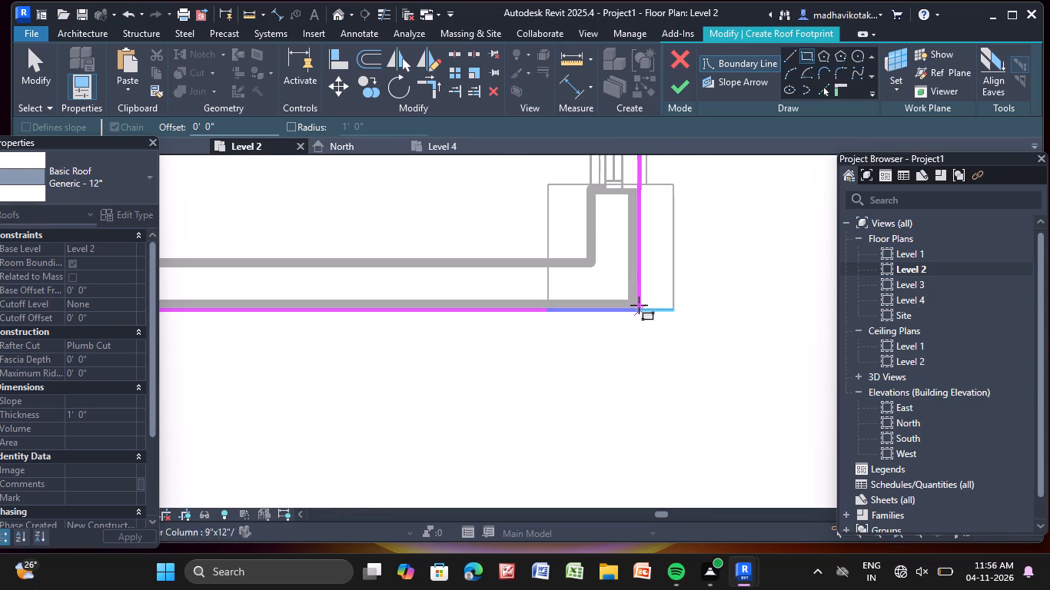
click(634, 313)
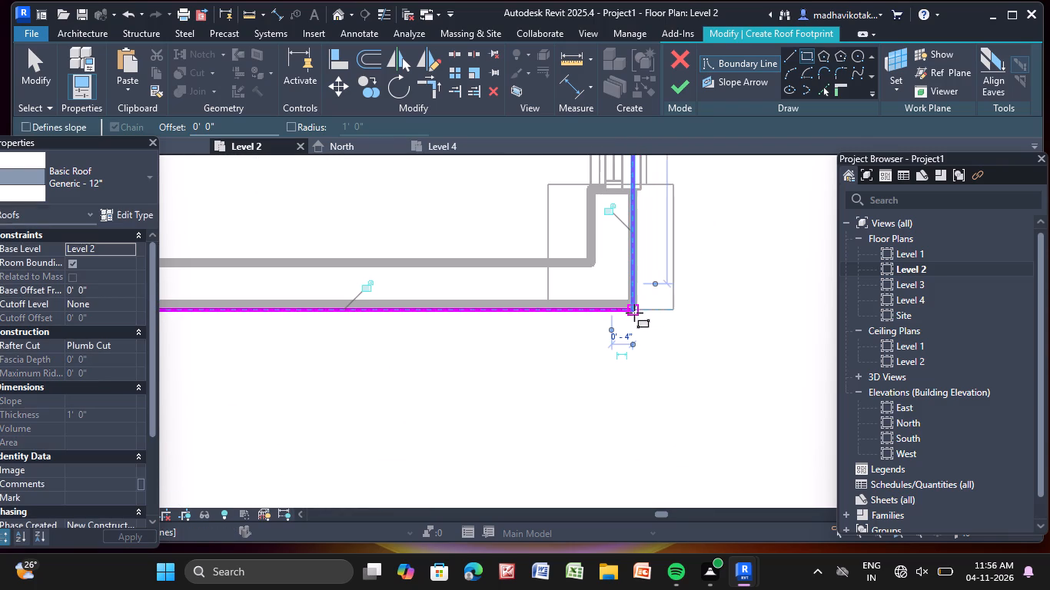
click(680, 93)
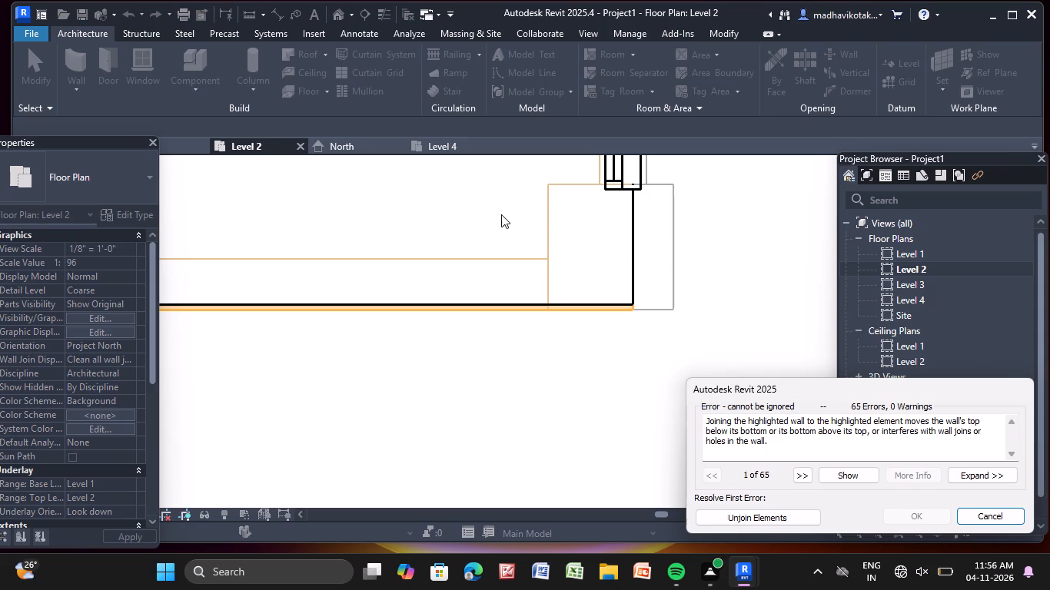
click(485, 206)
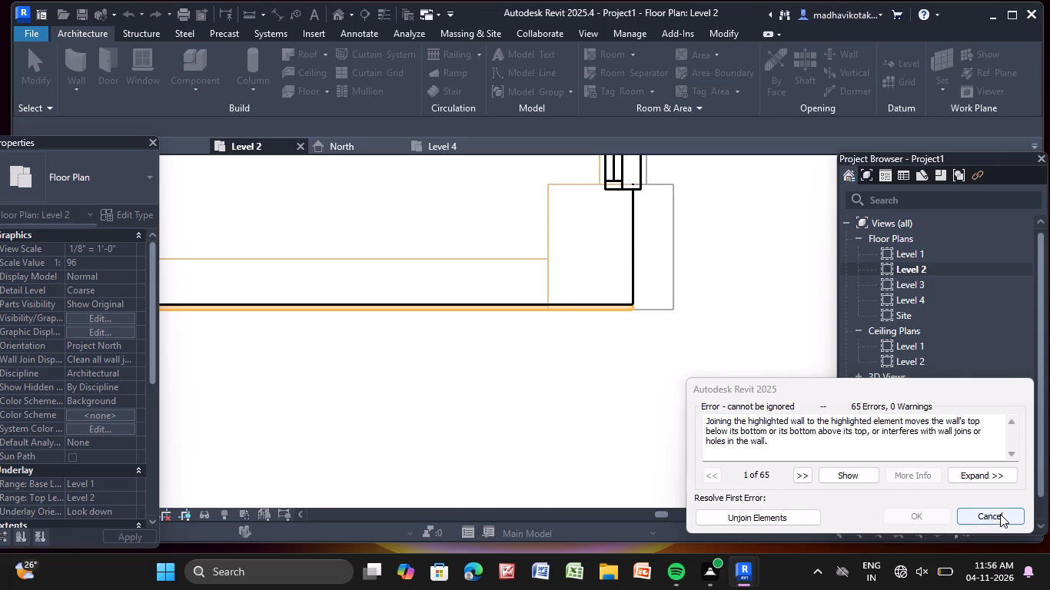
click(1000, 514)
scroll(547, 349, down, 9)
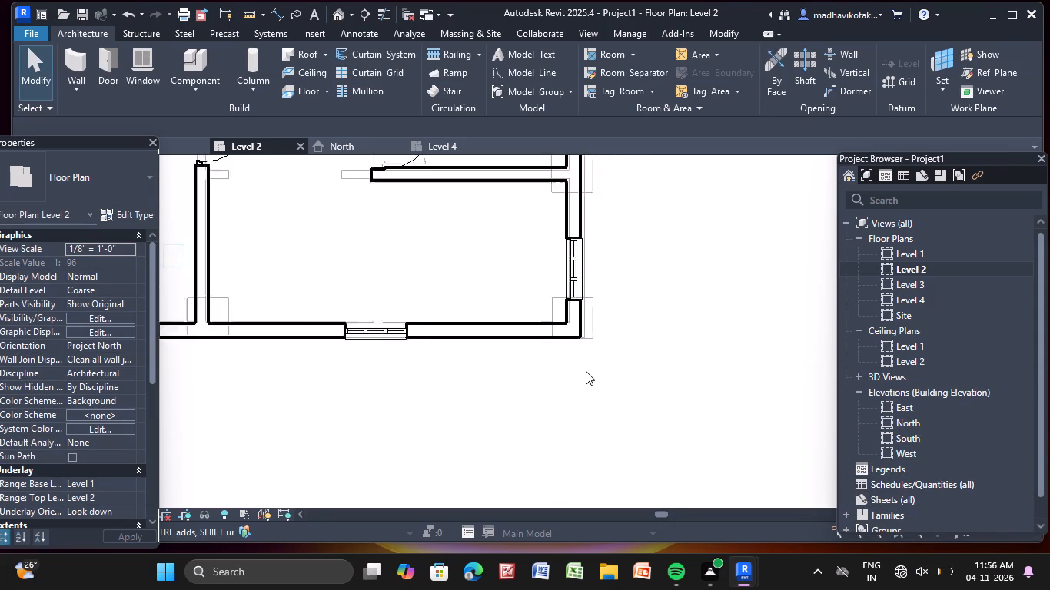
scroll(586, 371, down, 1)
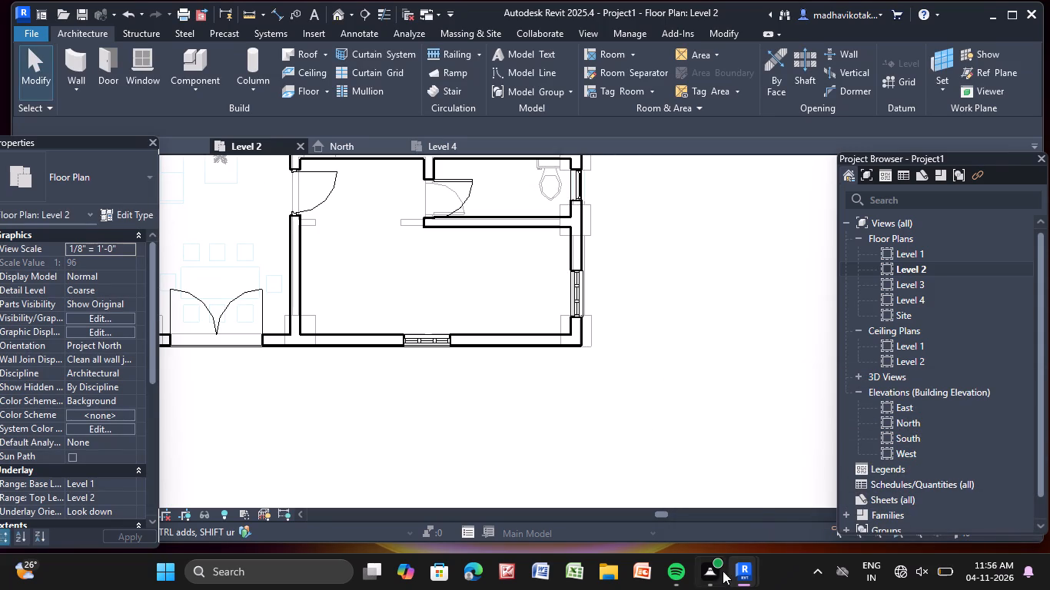
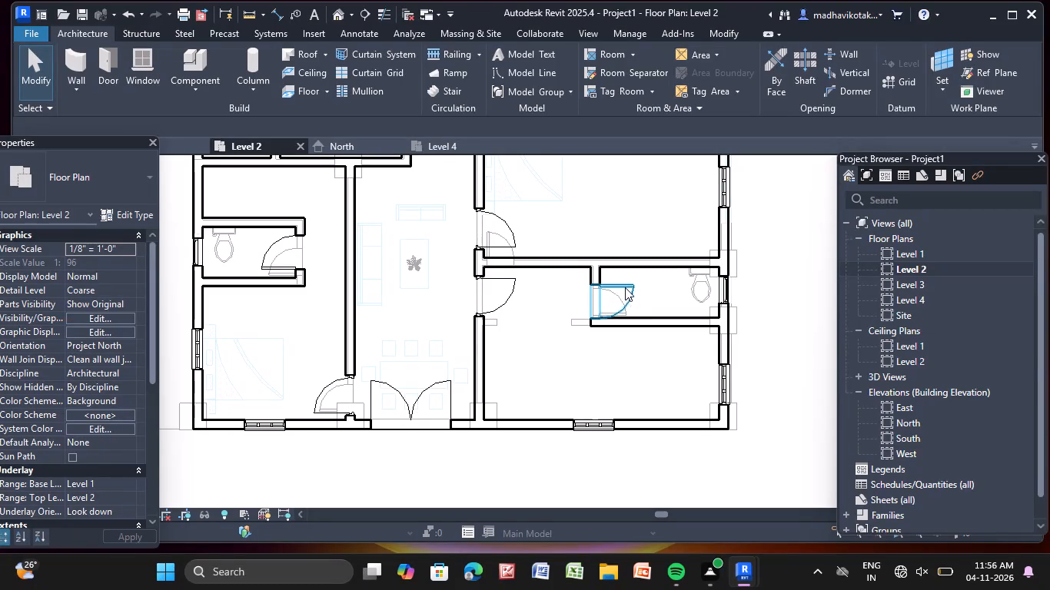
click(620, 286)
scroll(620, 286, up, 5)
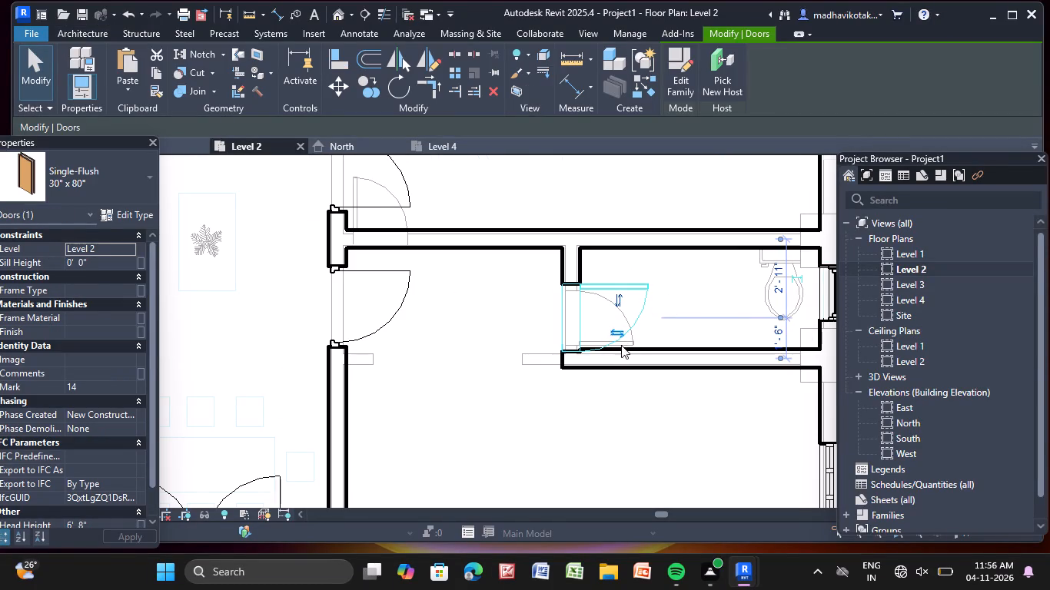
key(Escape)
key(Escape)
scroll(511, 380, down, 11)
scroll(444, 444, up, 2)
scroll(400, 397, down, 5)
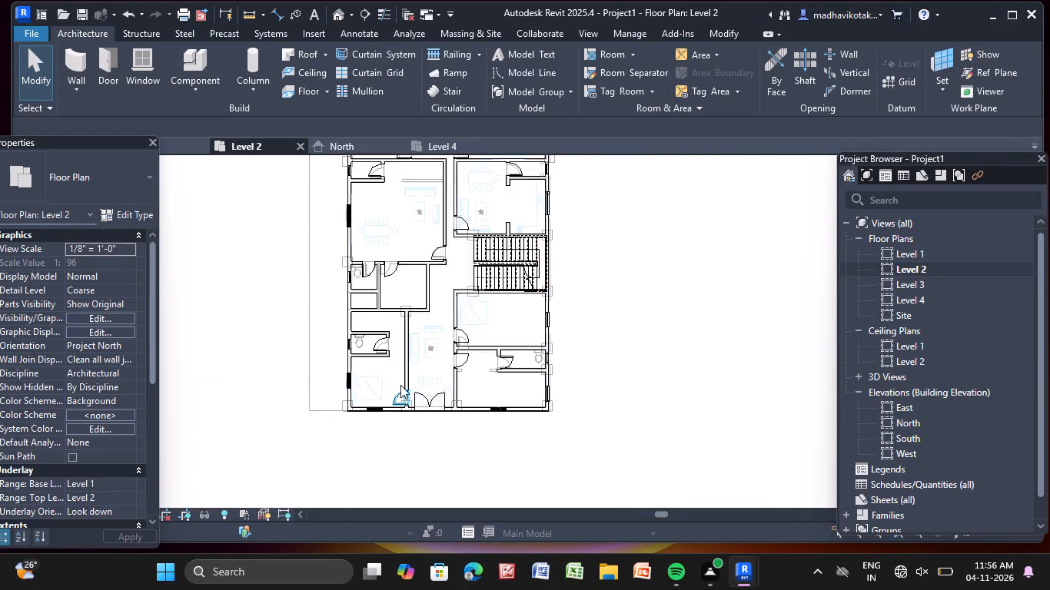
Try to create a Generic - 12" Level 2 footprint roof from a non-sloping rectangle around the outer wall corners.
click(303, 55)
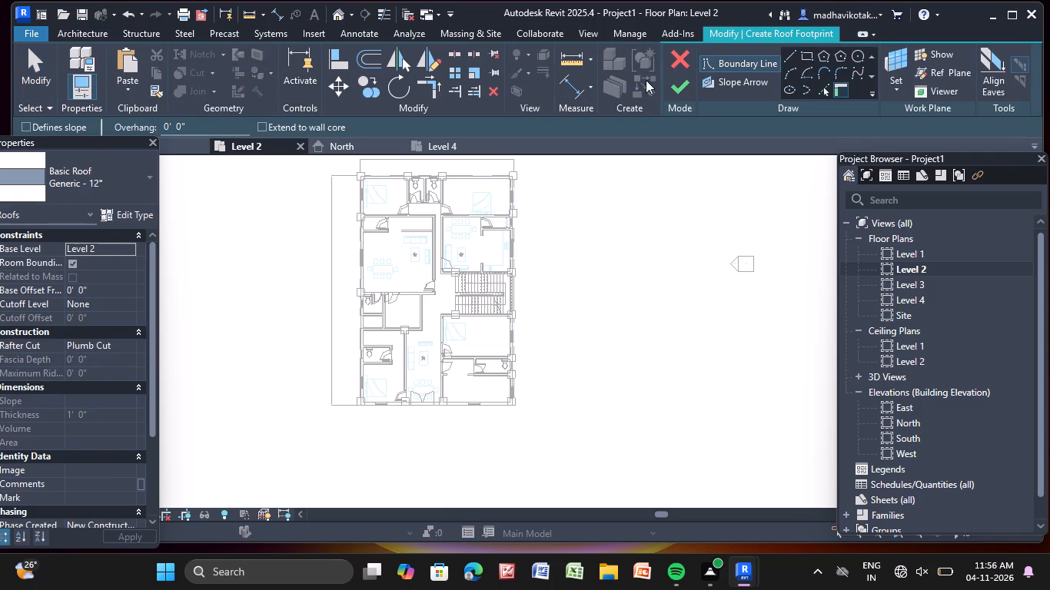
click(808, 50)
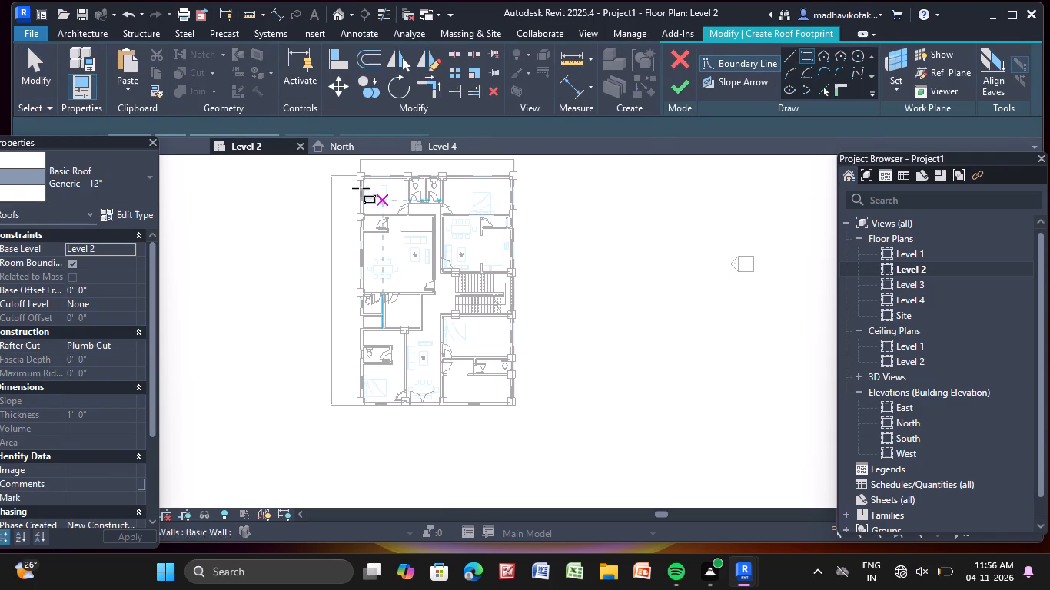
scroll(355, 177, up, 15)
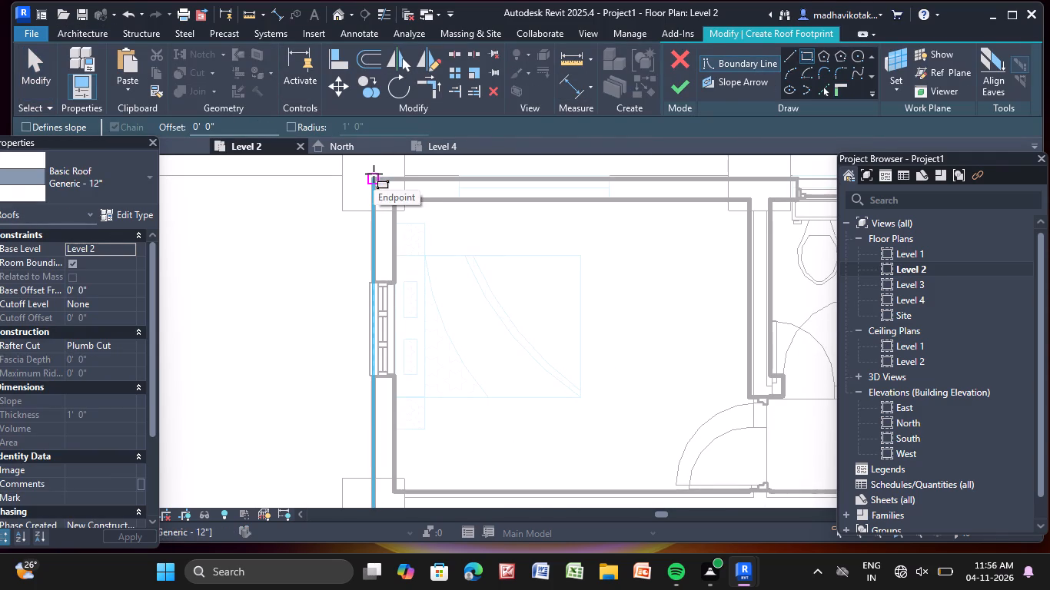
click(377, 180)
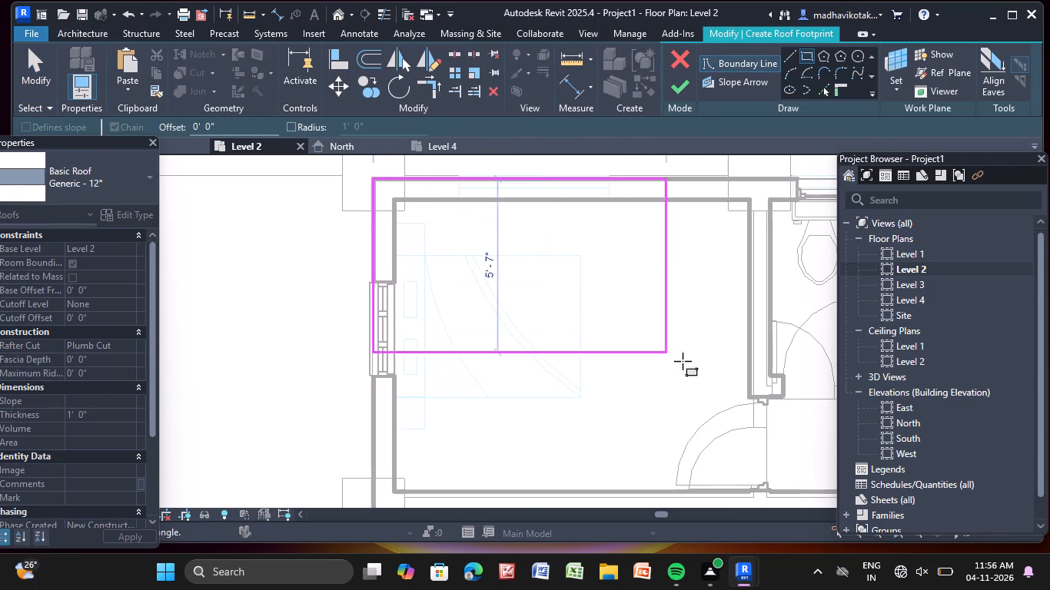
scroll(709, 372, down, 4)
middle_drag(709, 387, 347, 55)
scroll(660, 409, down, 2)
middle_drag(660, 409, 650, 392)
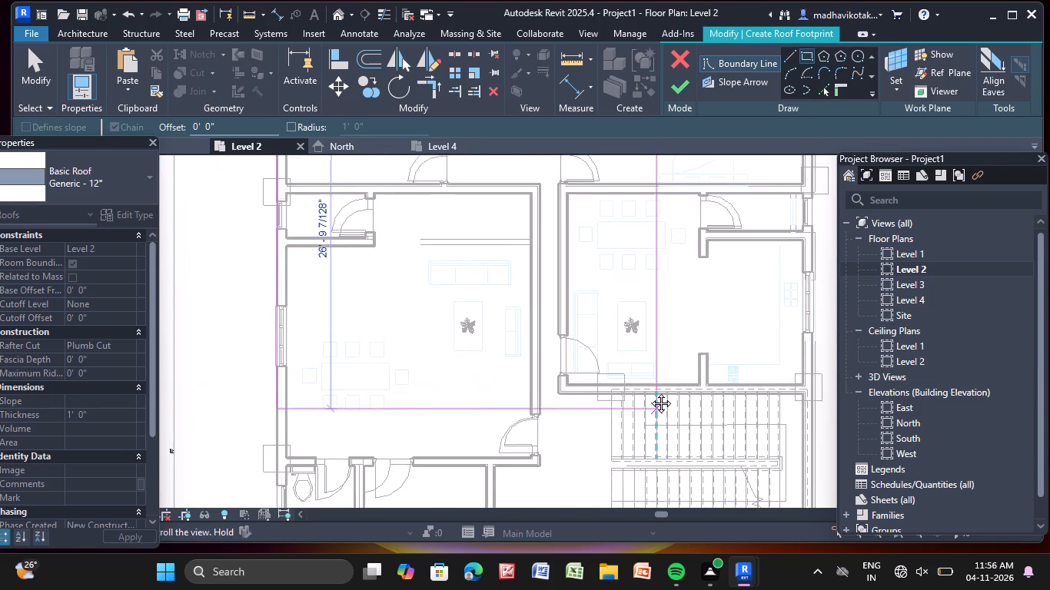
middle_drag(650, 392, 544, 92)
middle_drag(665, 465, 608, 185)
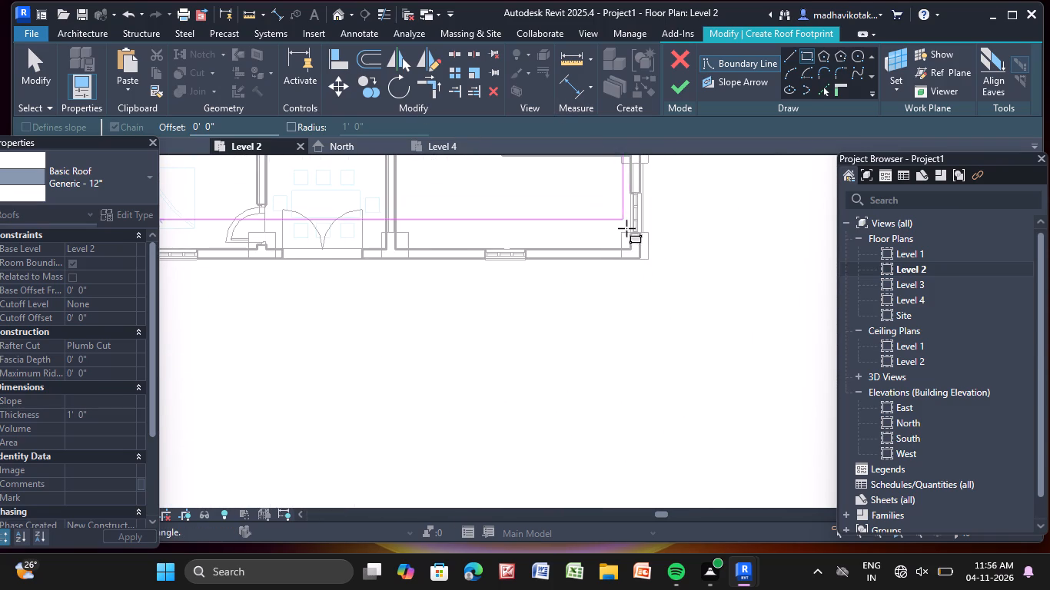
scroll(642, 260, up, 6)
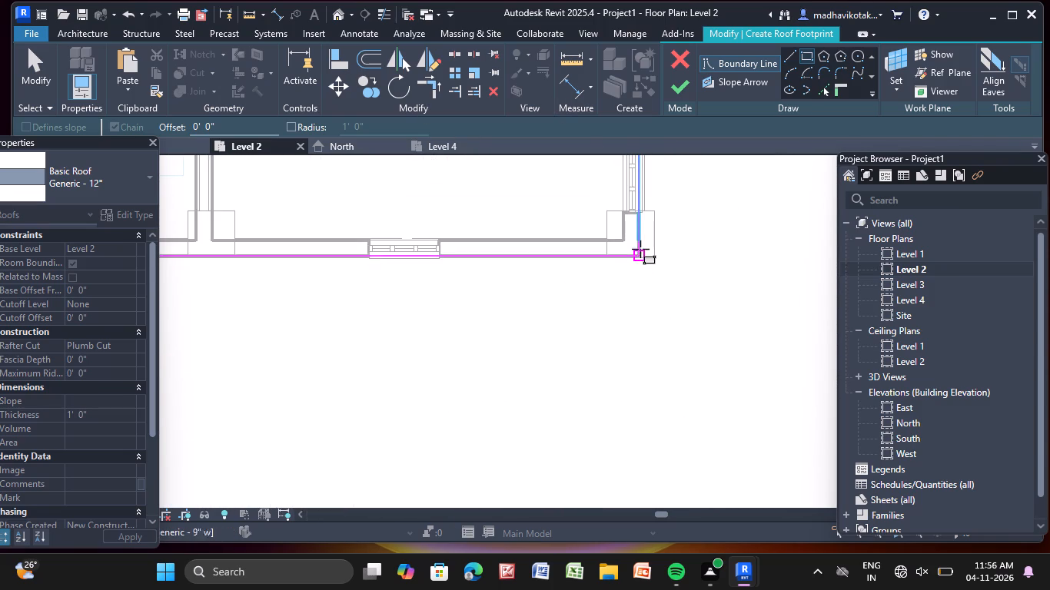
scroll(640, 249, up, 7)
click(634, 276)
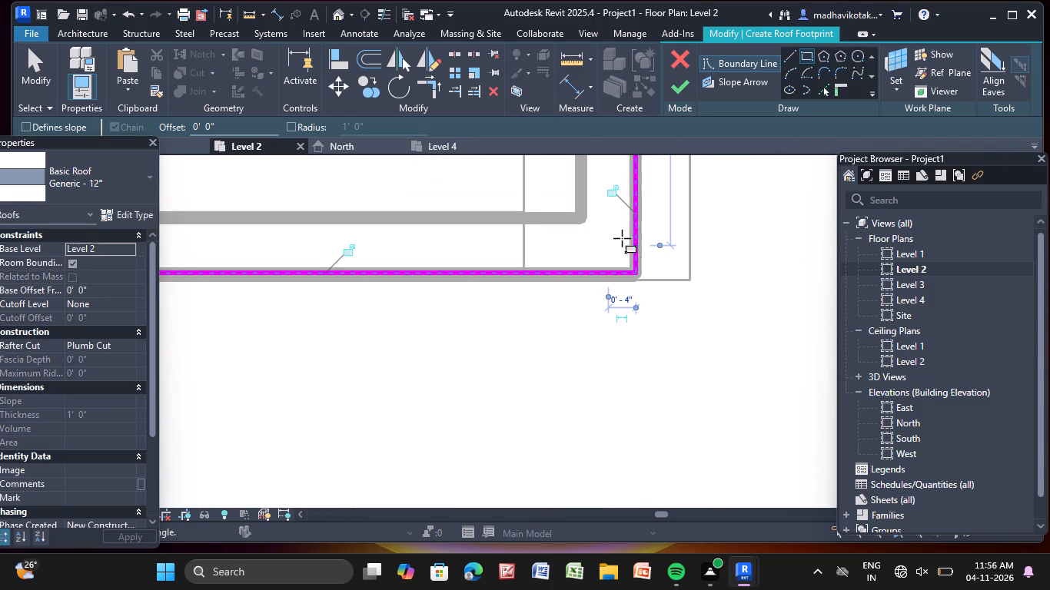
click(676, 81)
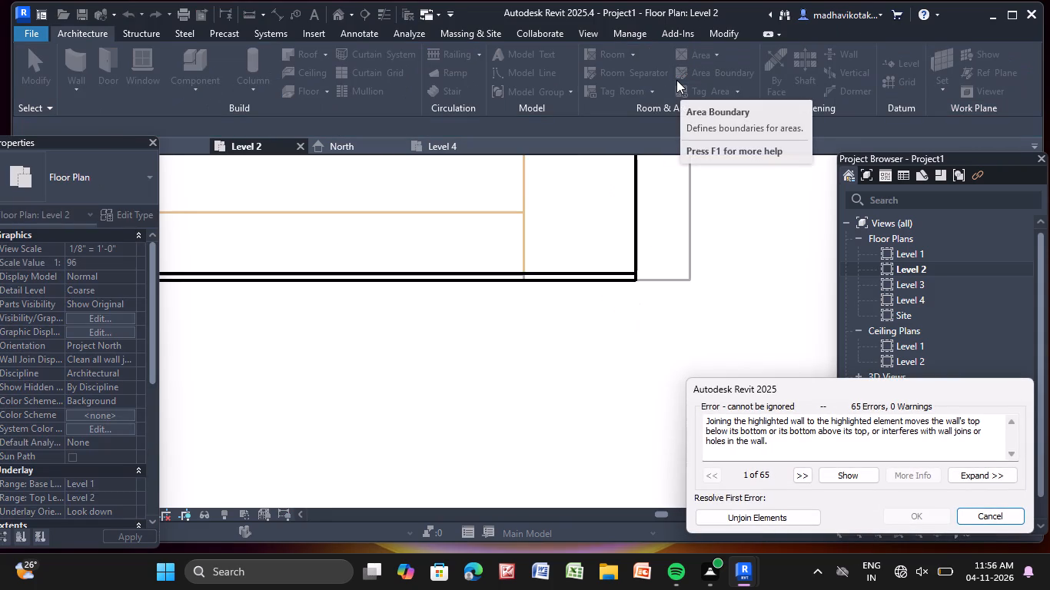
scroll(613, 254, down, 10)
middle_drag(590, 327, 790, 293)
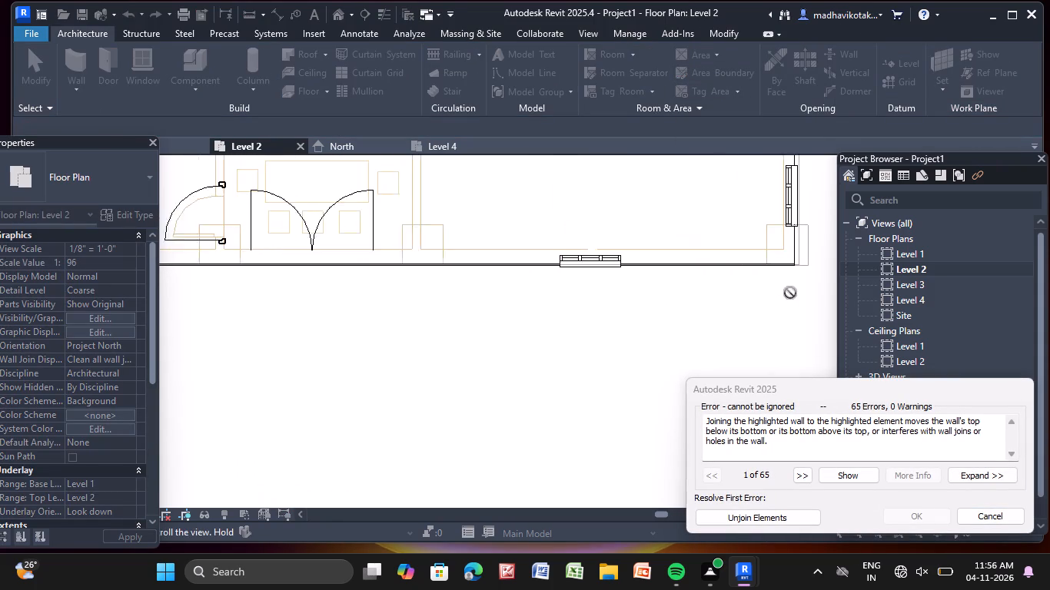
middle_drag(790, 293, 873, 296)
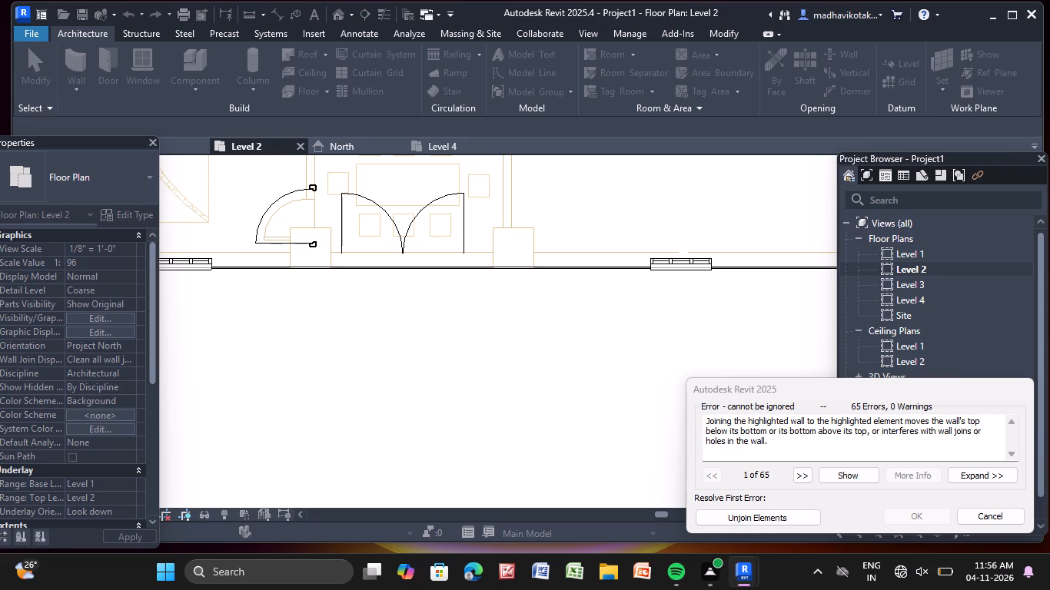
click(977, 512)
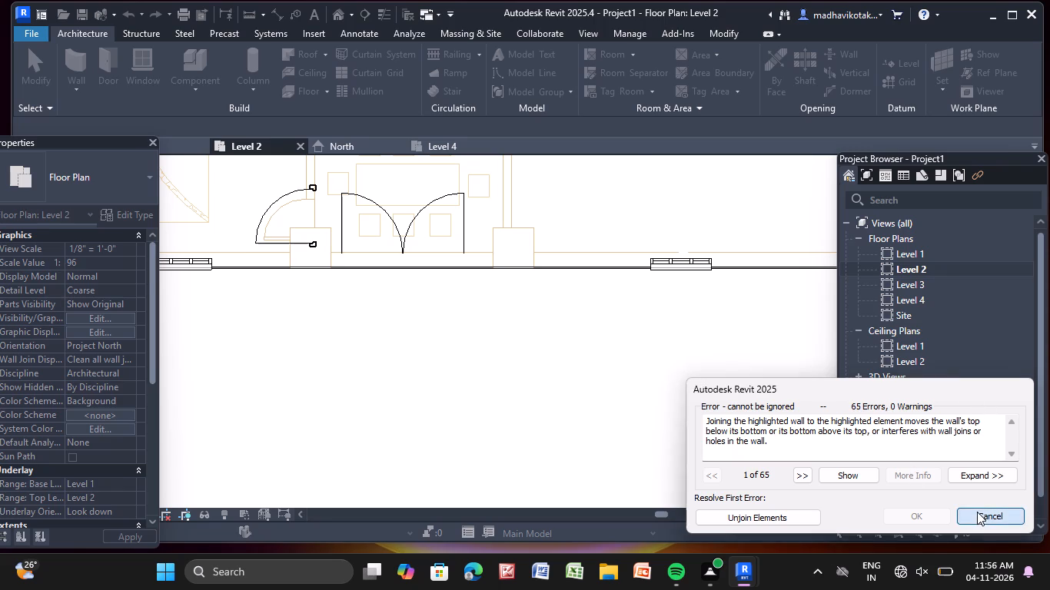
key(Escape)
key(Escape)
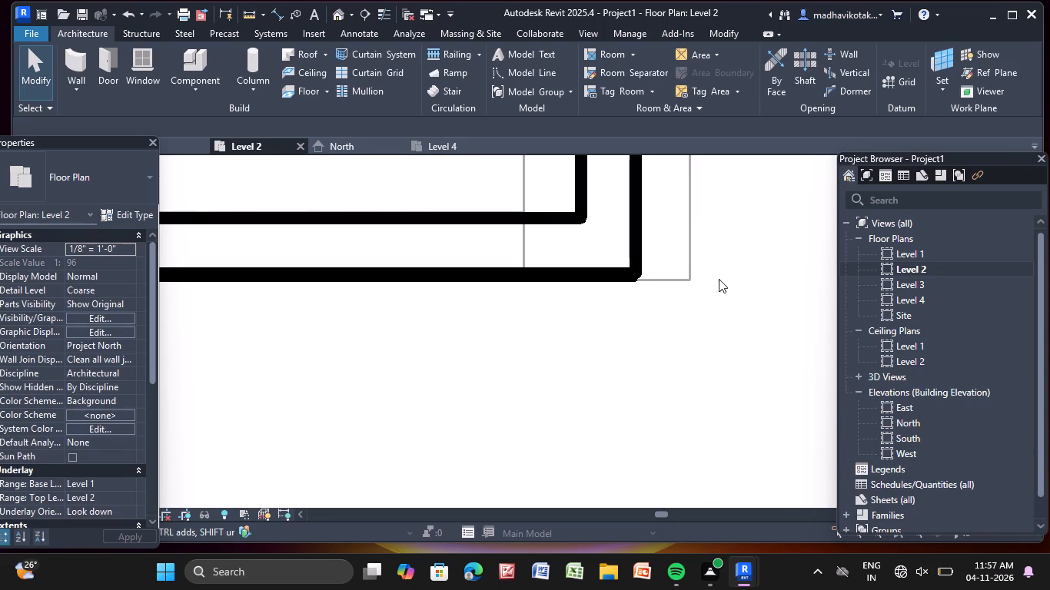
Check the Level 3 floor plan, then return to the Level 2 plan and look over the layout.
double_click(905, 279)
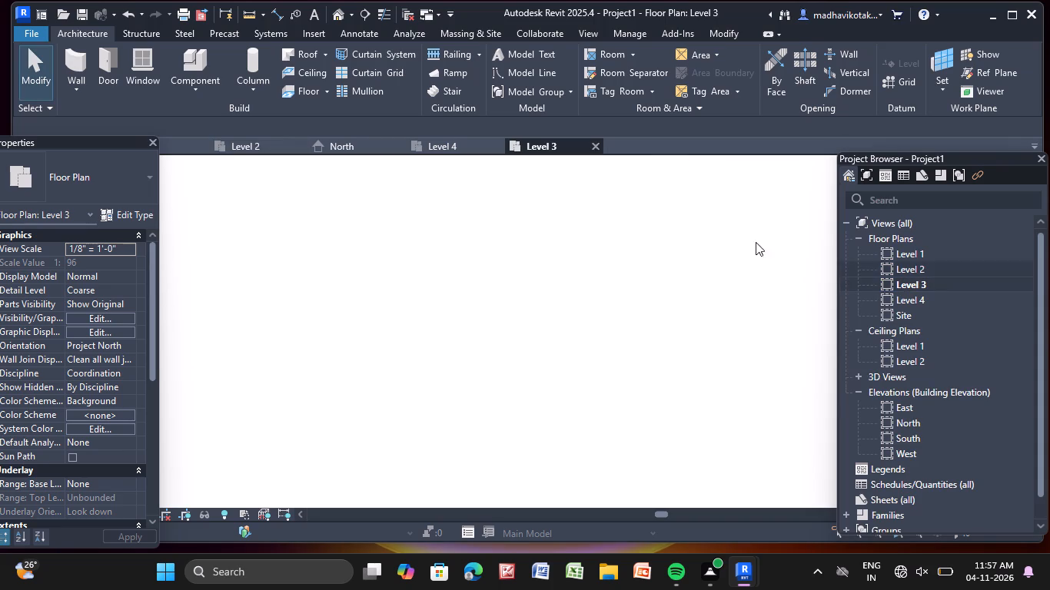
scroll(606, 224, down, 18)
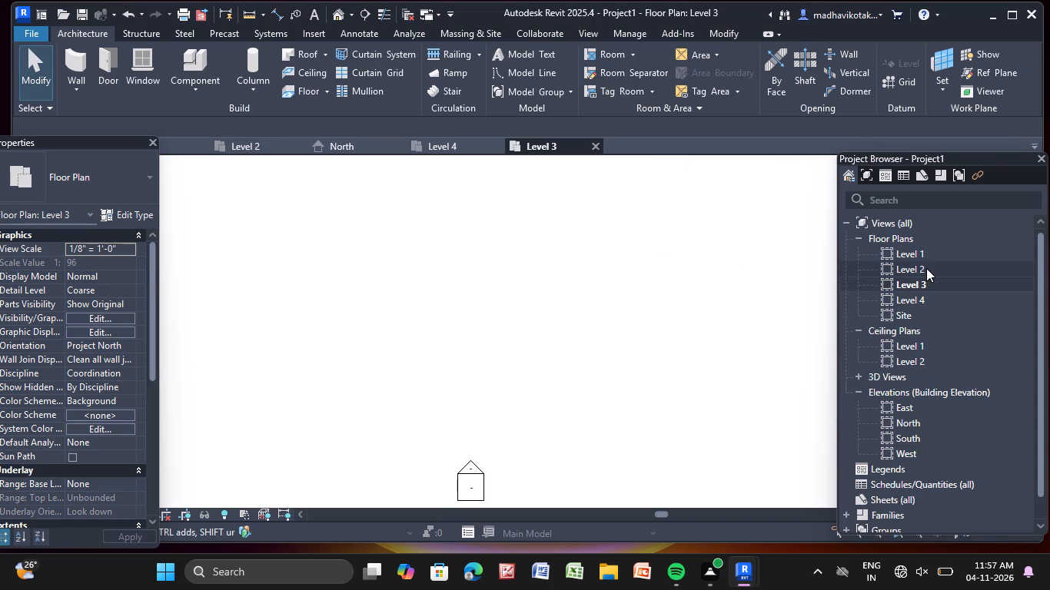
double_click(926, 268)
scroll(141, 316, down, 6)
scroll(265, 291, down, 9)
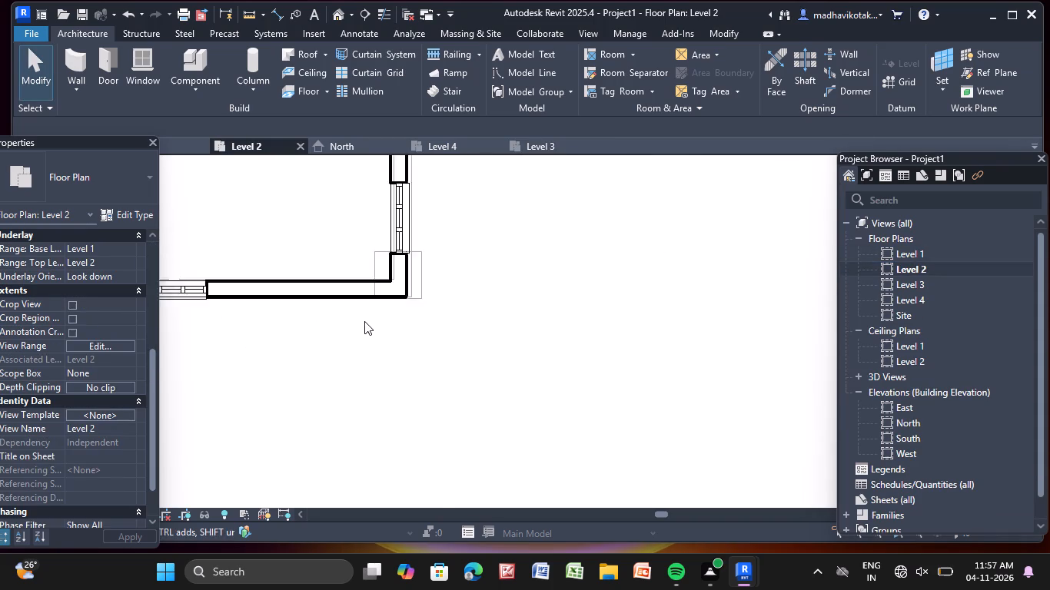
scroll(364, 321, down, 9)
middle_drag(368, 323, 689, 418)
scroll(357, 269, up, 3)
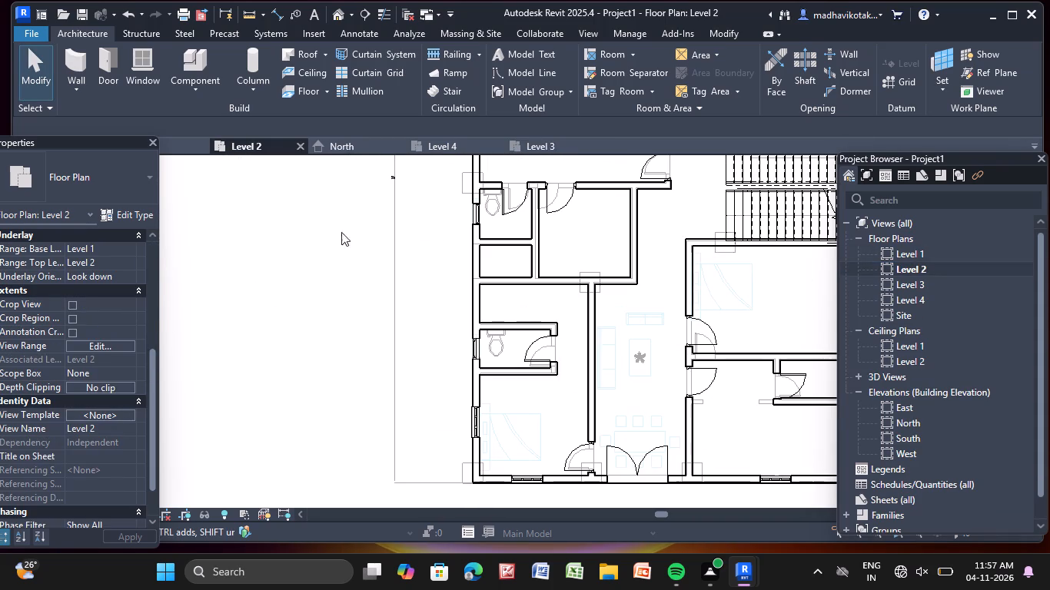
In the 3D view, delete the Generic - 12" roof slab at the base of the Level 2 walls.
click(335, 9)
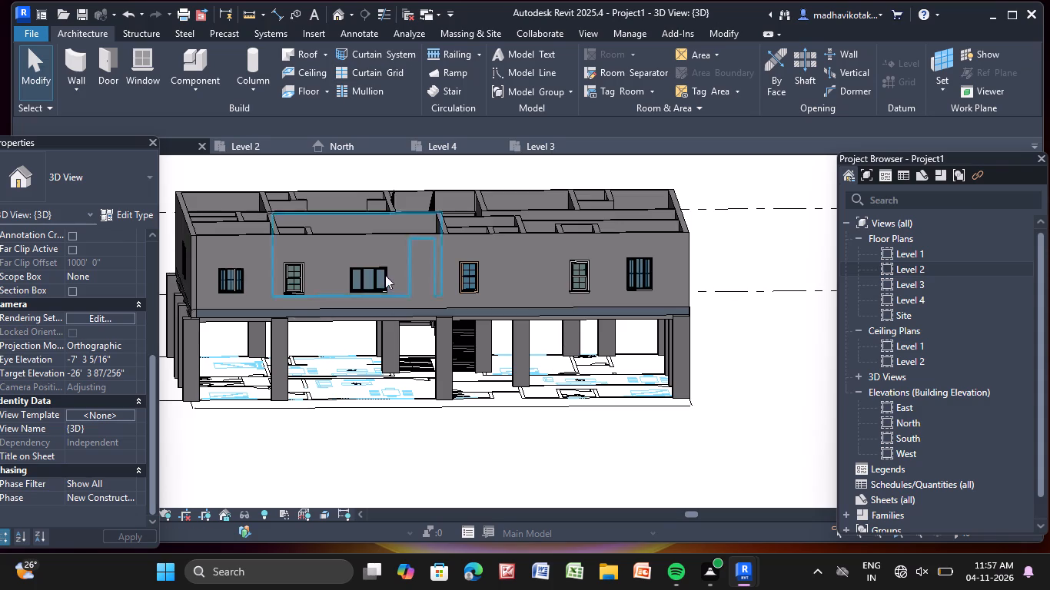
scroll(414, 326, up, 10)
scroll(586, 267, up, 5)
click(572, 304)
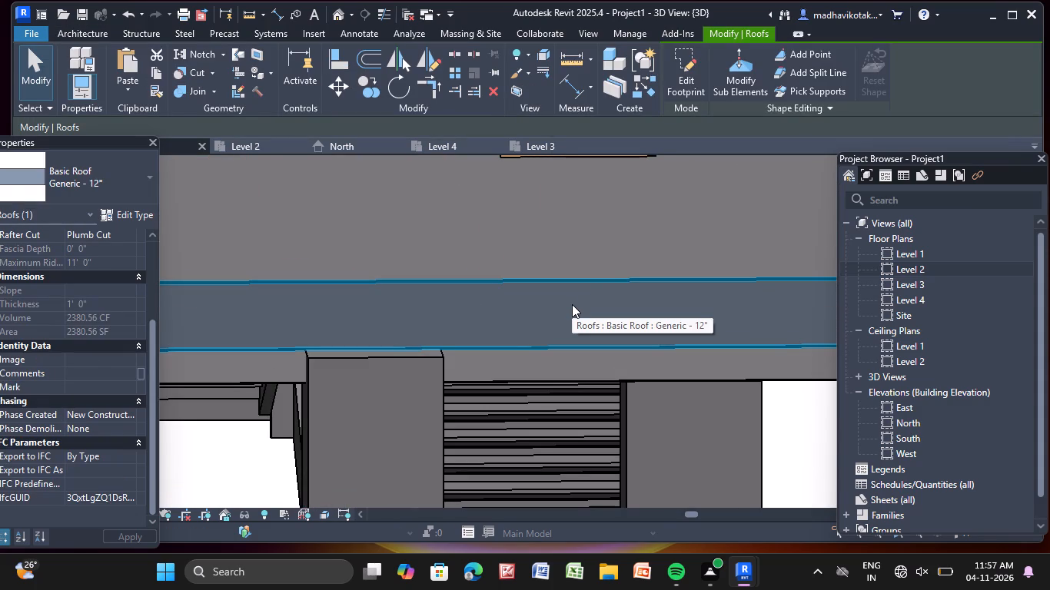
key(Delete)
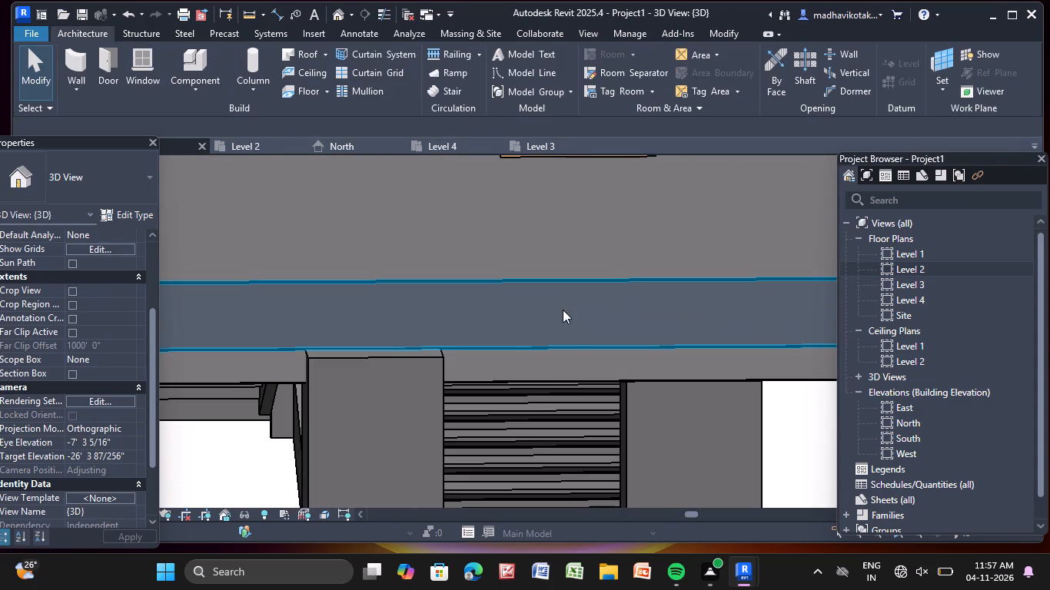
Start a Generic - 12" footprint roof from the 3D view and assign it to Level 3.
scroll(563, 310, down, 6)
scroll(379, 261, down, 8)
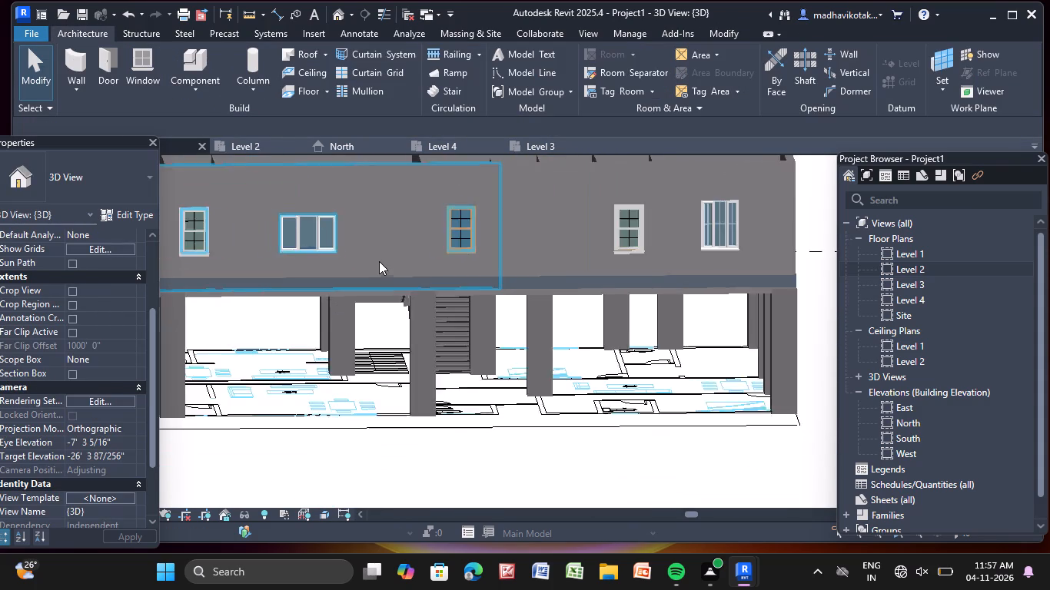
scroll(379, 261, down, 2)
scroll(379, 261, up, 1)
scroll(379, 261, down, 3)
middle_drag(379, 261, 472, 355)
scroll(214, 225, up, 3)
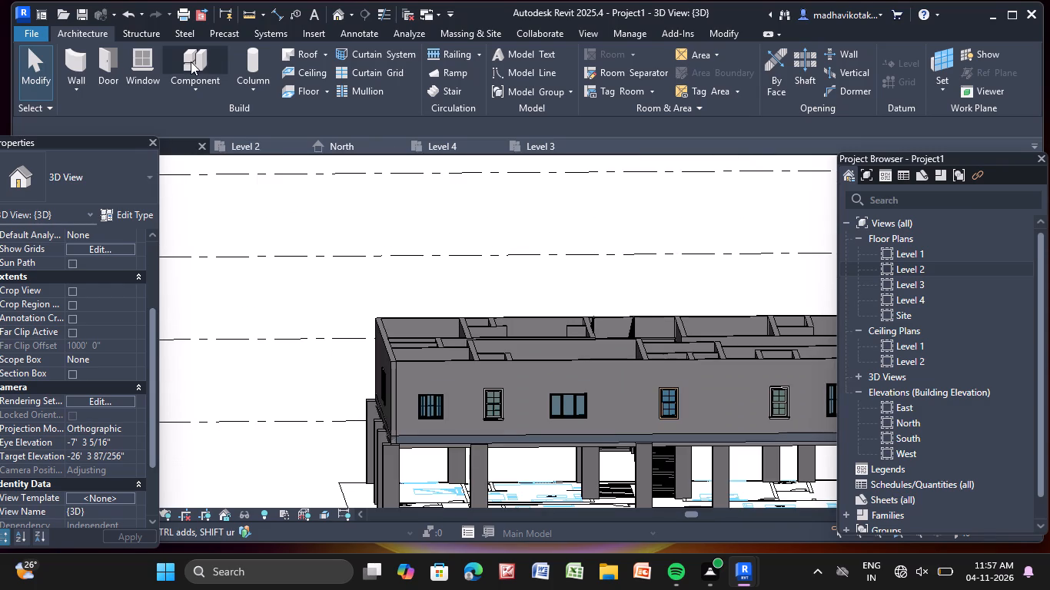
click(304, 50)
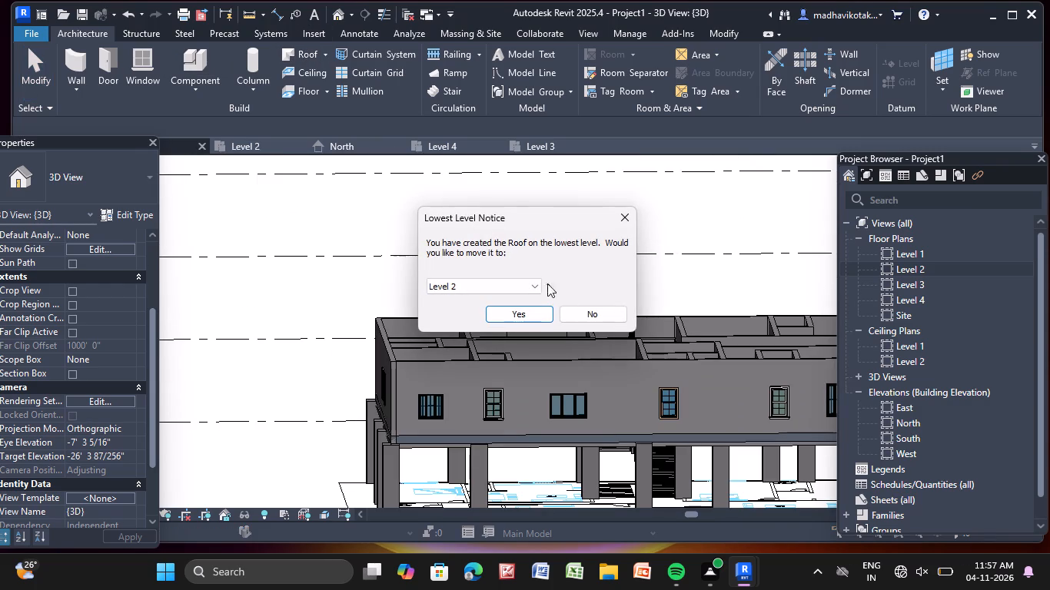
click(538, 283)
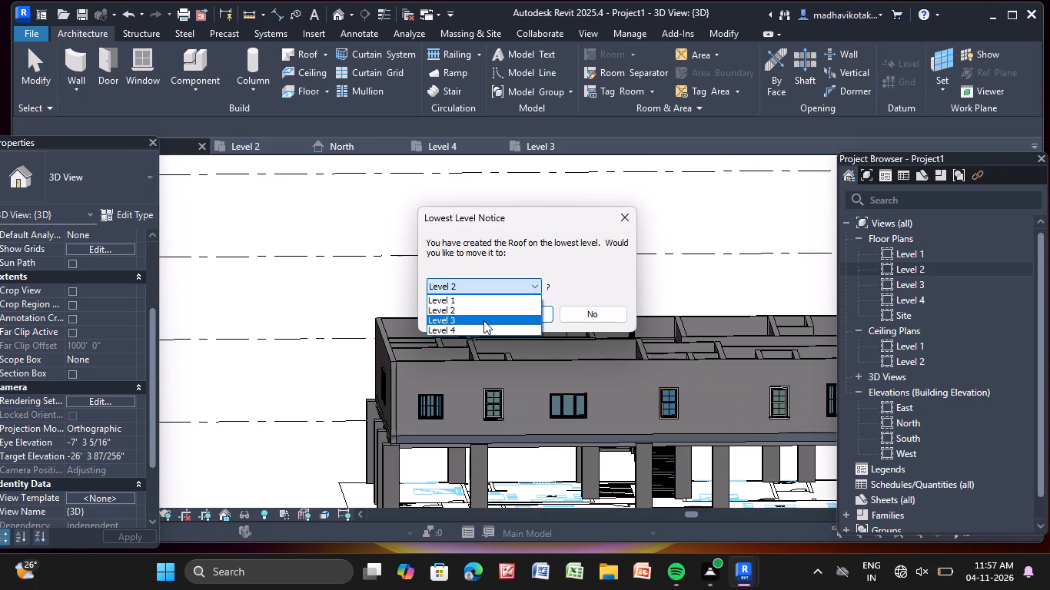
click(483, 320)
click(517, 310)
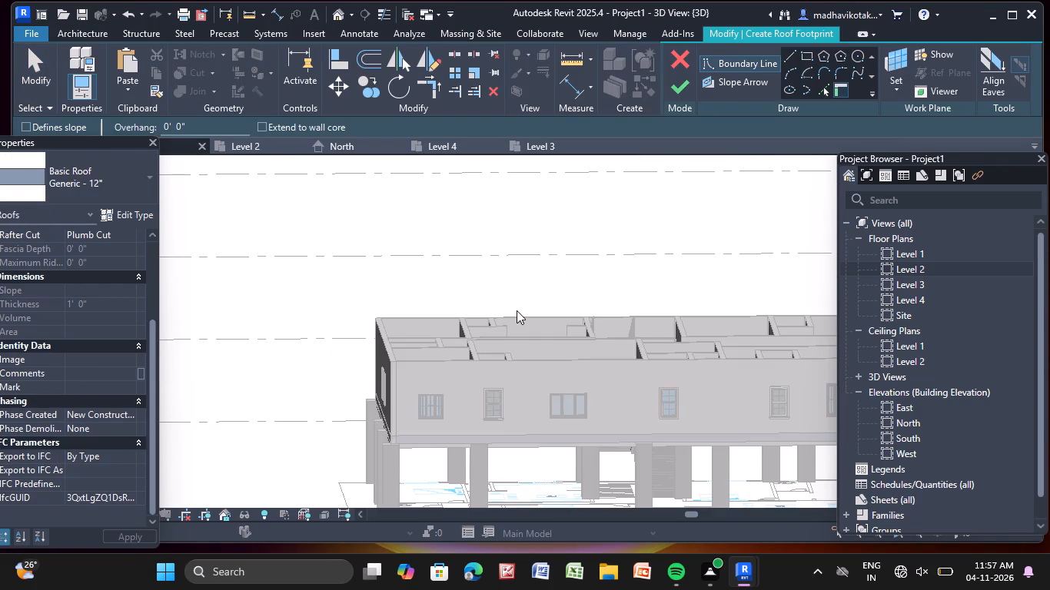
In the Level 2 plan, sketch a rectangular roof boundary between opposite outer wall corners and finish the footprint roof.
scroll(517, 310, up, 1)
double_click(915, 268)
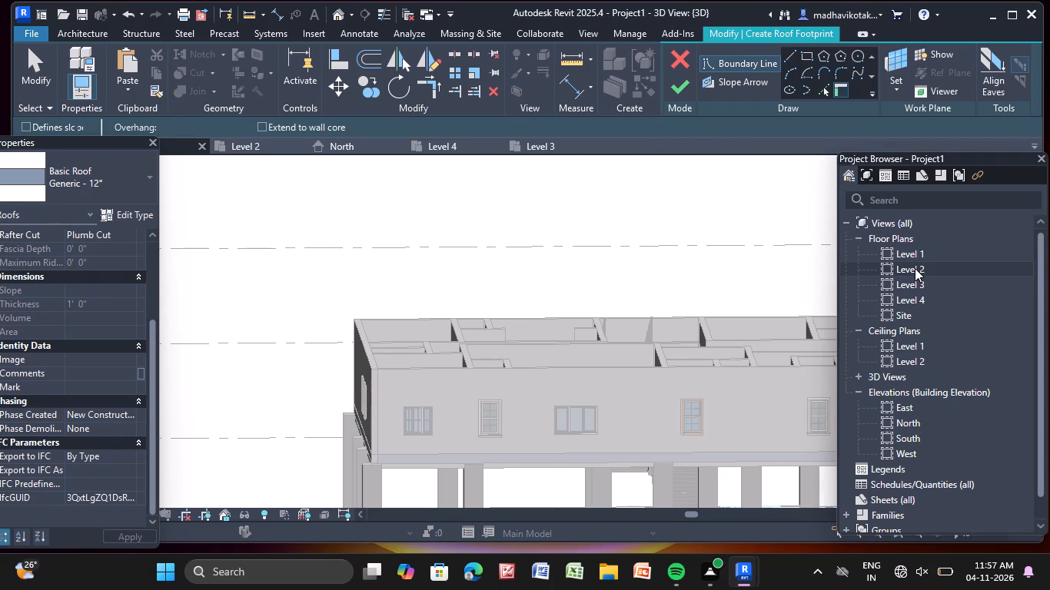
scroll(451, 329, down, 4)
middle_drag(451, 329, 334, 406)
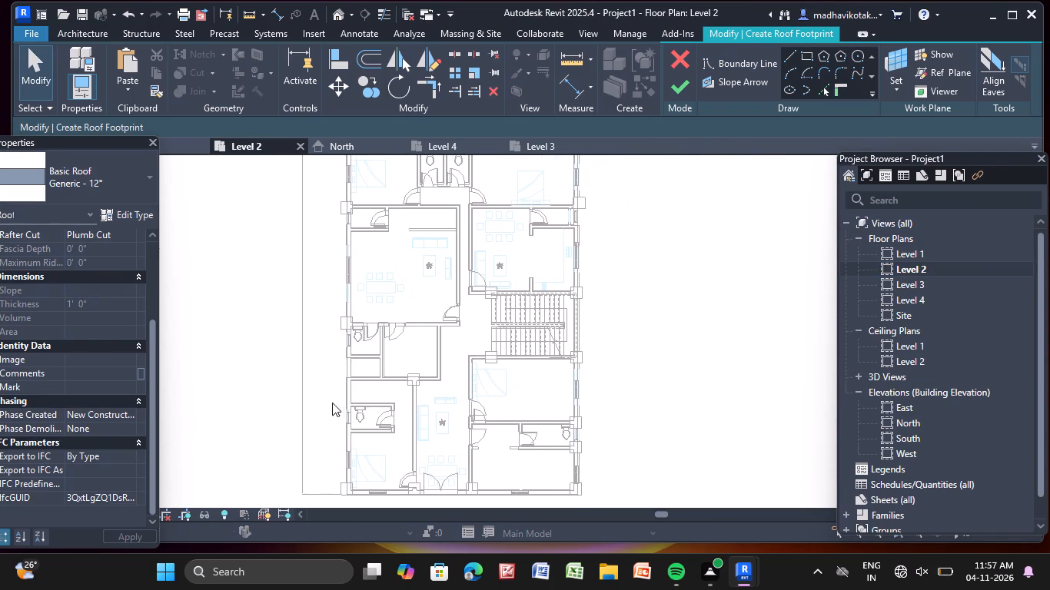
middle_drag(364, 289, 373, 380)
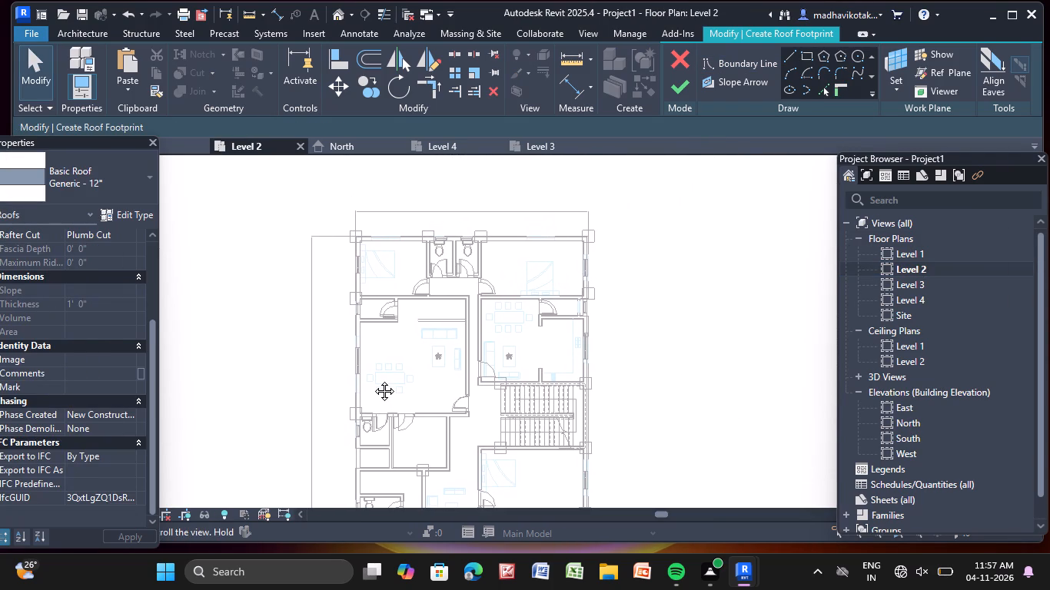
middle_drag(373, 380, 369, 373)
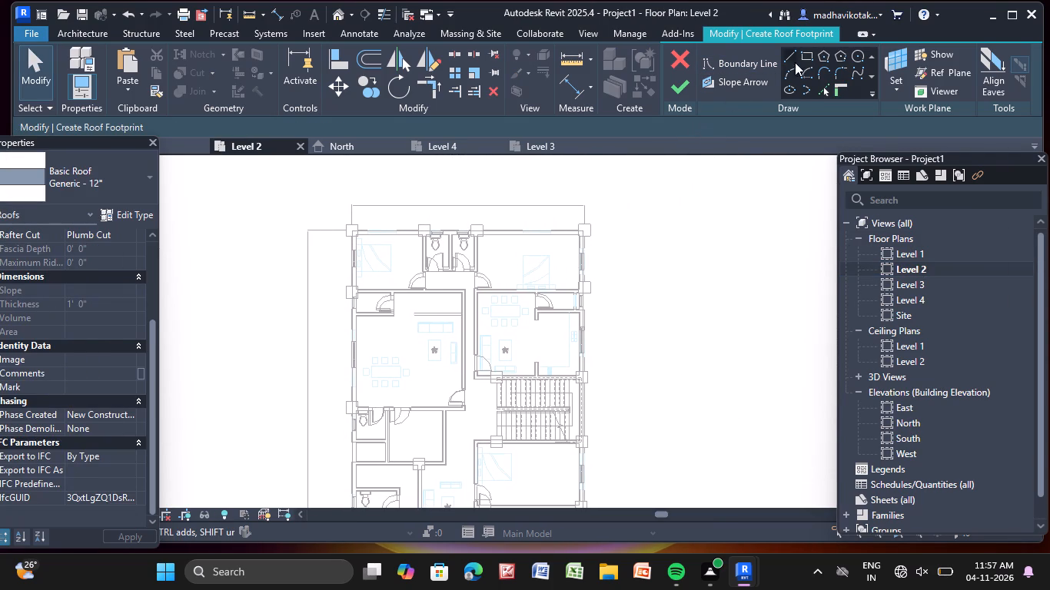
click(813, 49)
click(803, 55)
scroll(327, 260, up, 8)
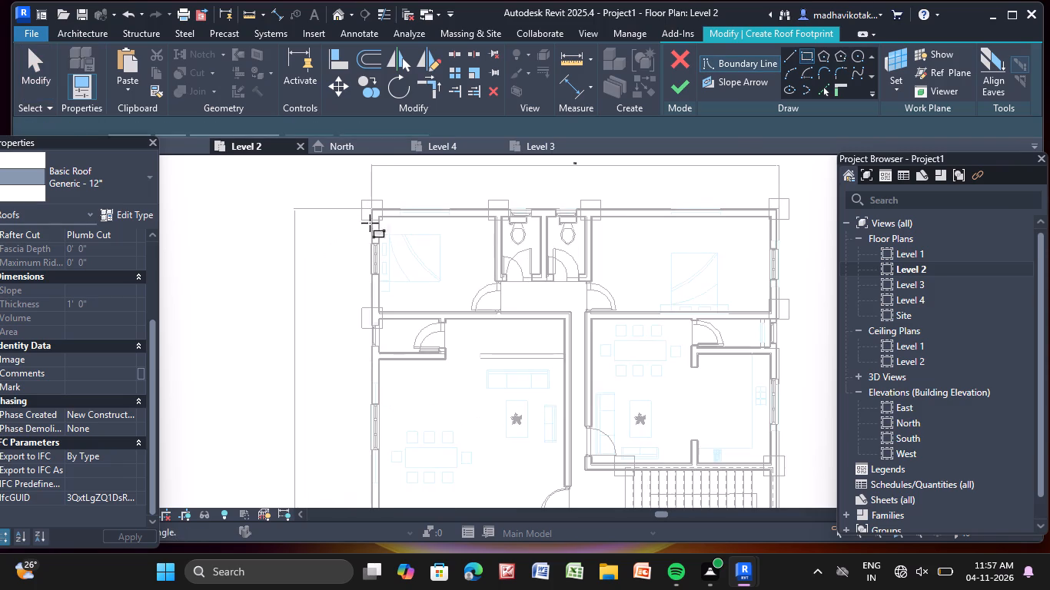
click(381, 191)
scroll(650, 376, down, 2)
middle_drag(650, 376, 634, 348)
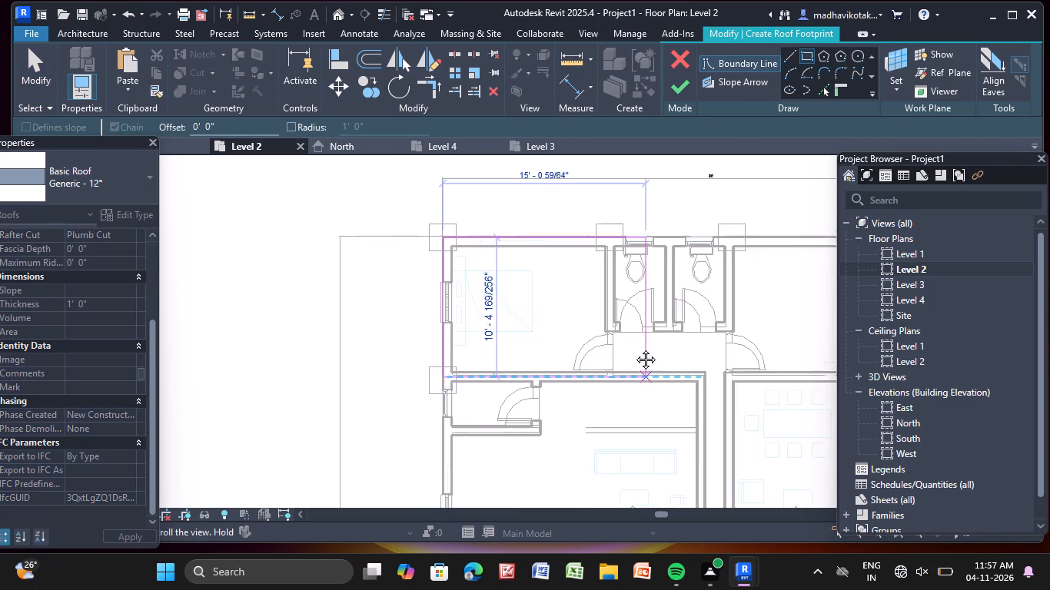
middle_drag(634, 348, 424, 2)
middle_drag(736, 442, 610, 178)
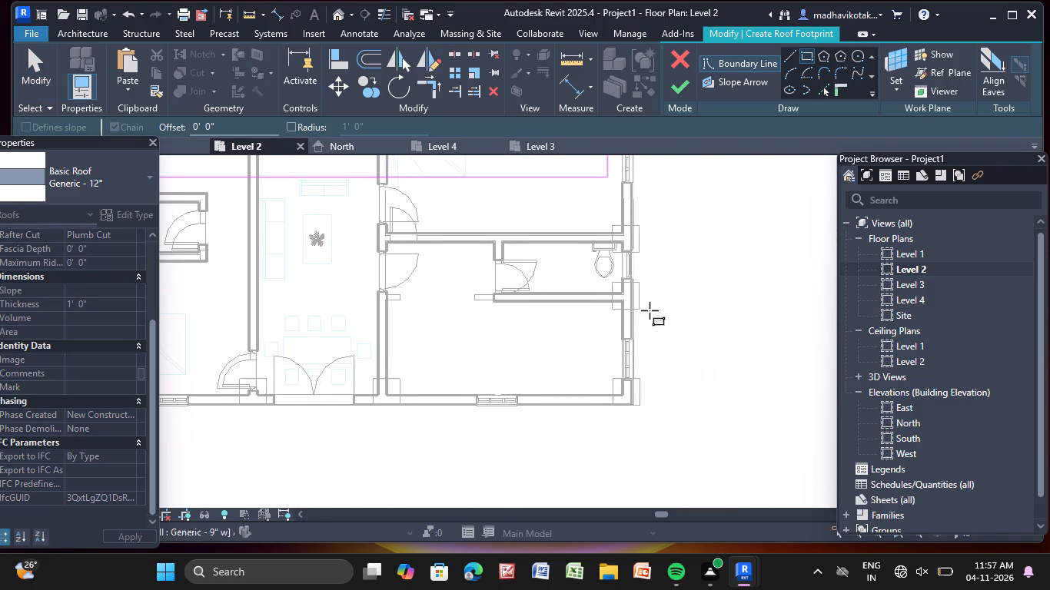
scroll(634, 399, up, 8)
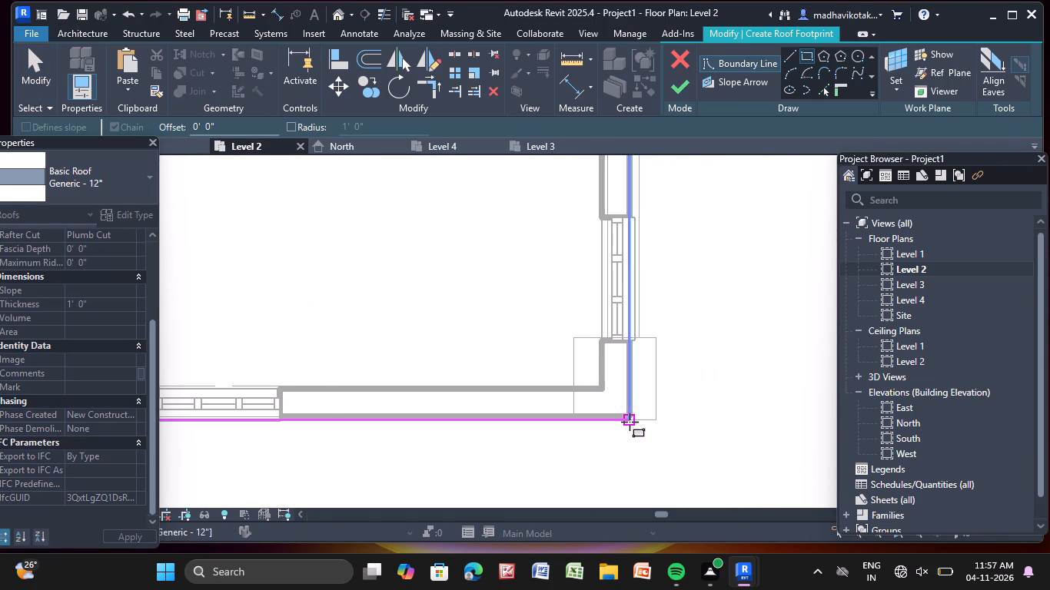
click(630, 422)
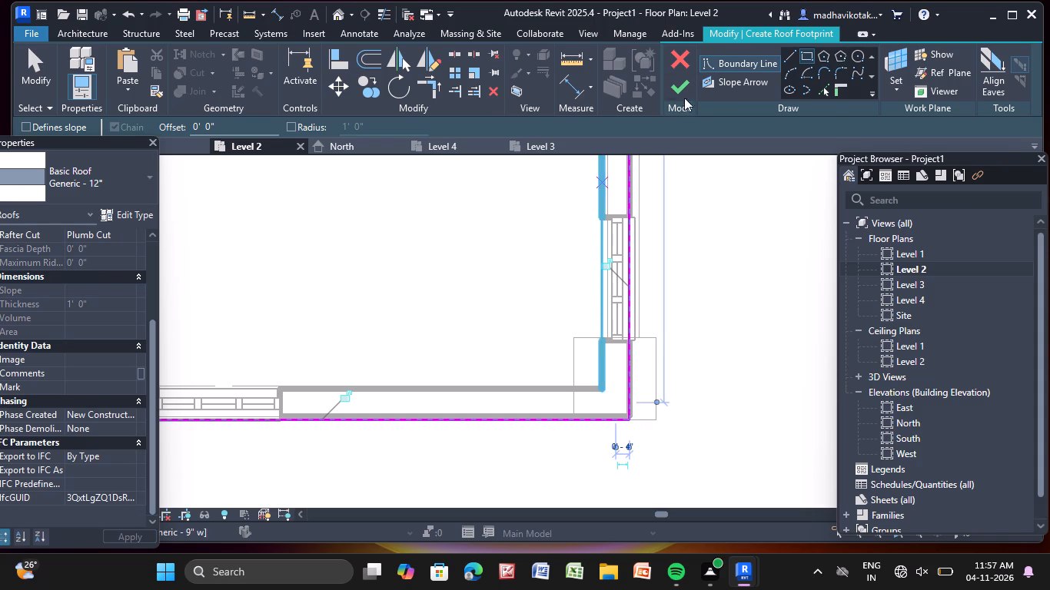
click(684, 81)
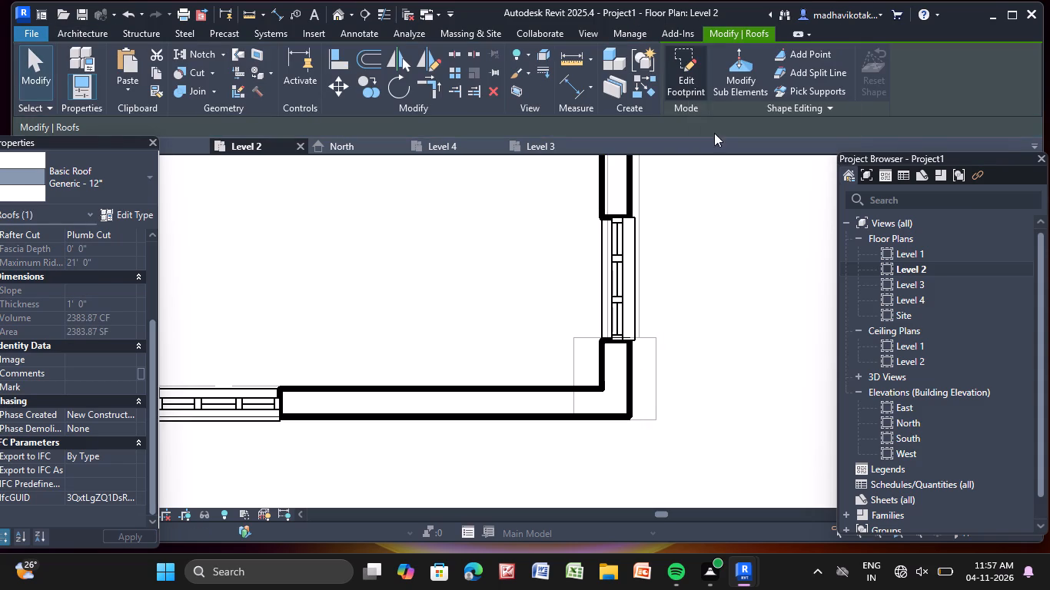
In the 3D view, select the new roof and set its type's Structure layer thickness to 6".
click(337, 18)
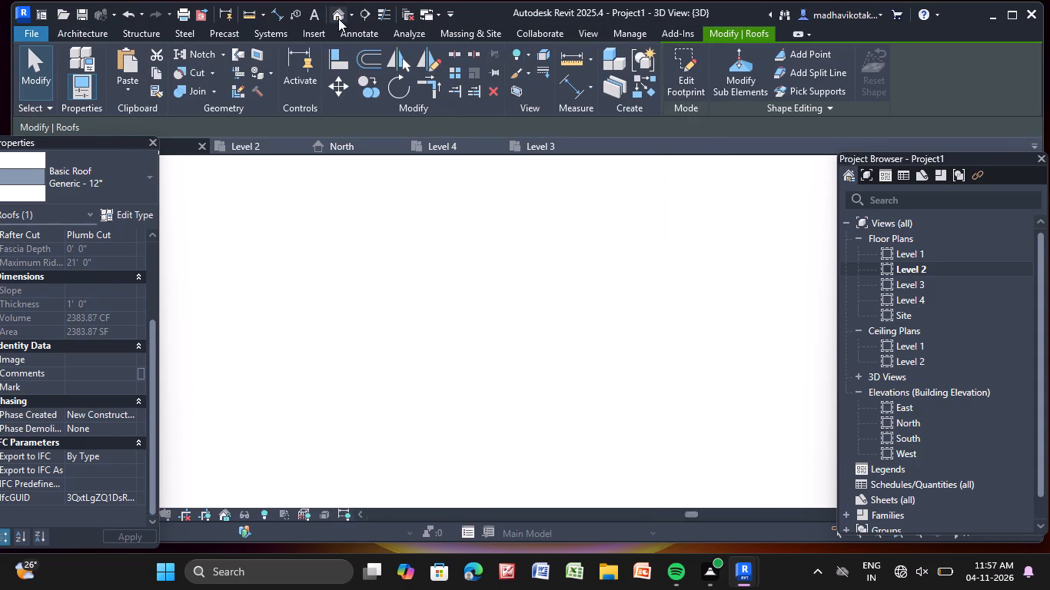
click(496, 326)
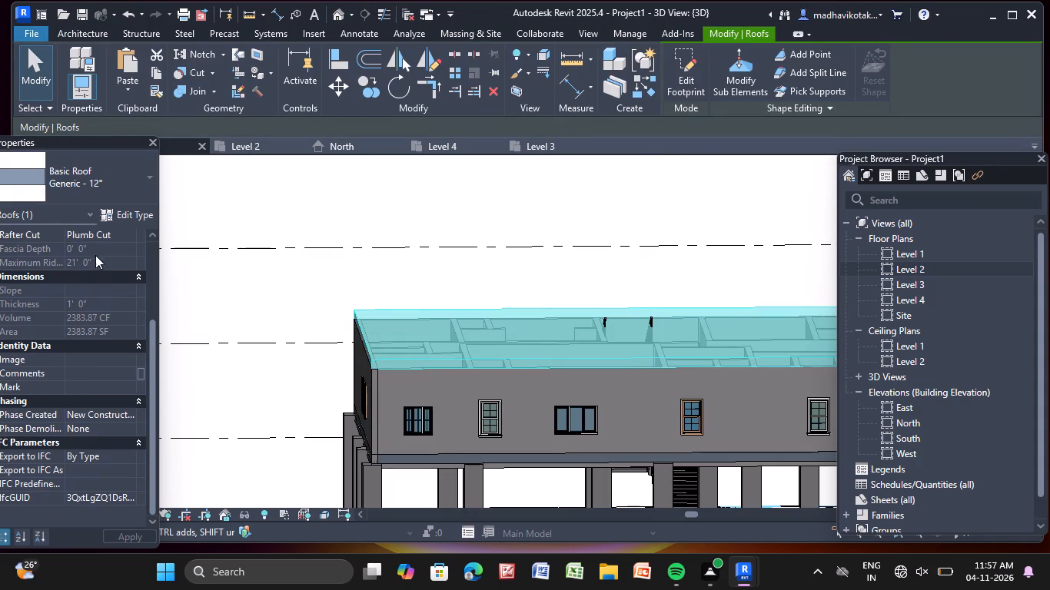
click(125, 212)
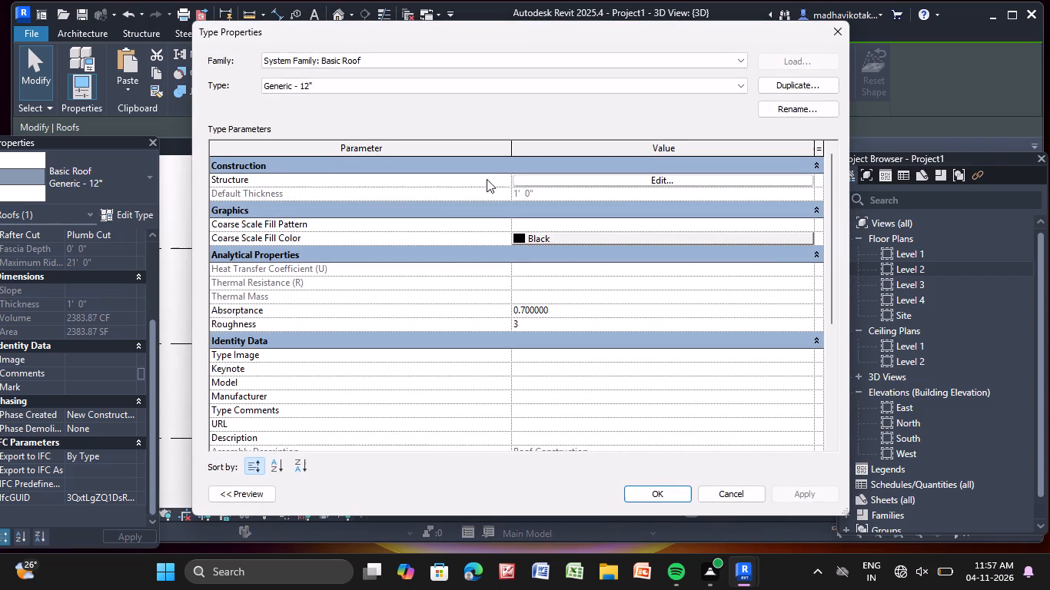
click(581, 181)
click(570, 177)
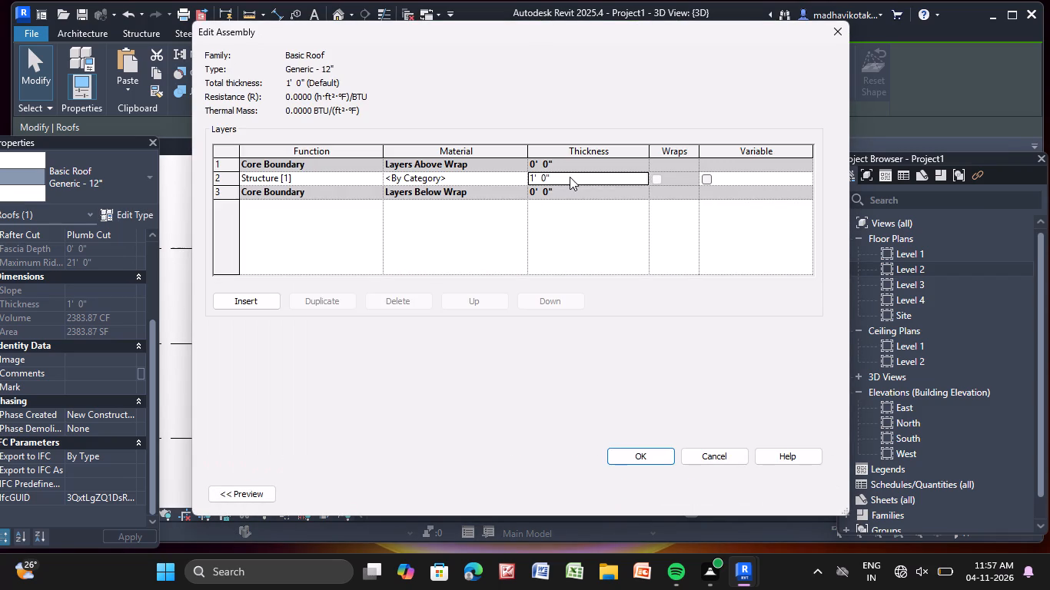
key(BackSpace)
key(6)
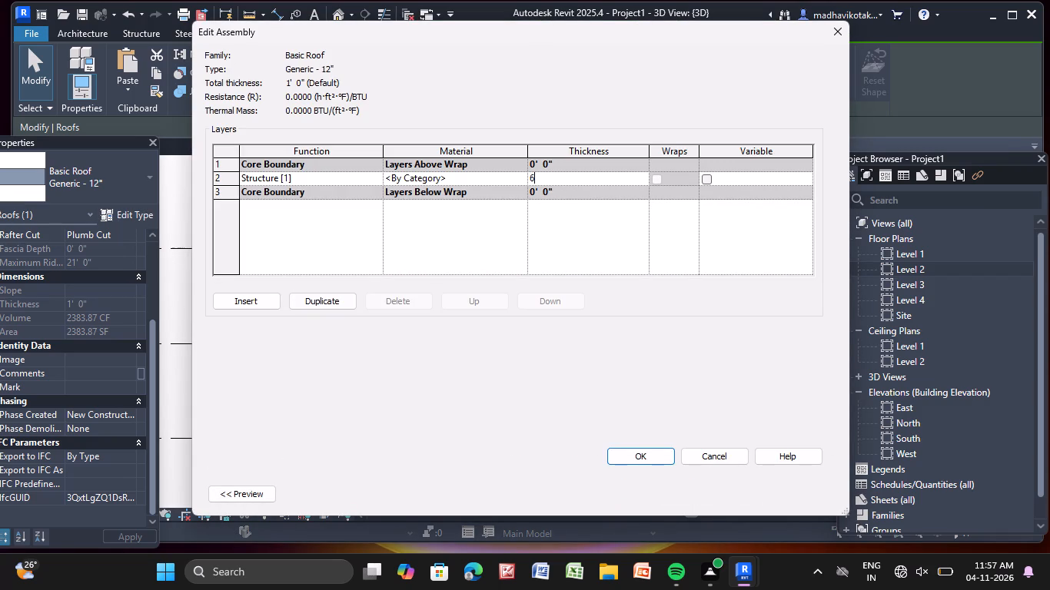
key(shift+quotedbl)
key(Return)
click(655, 460)
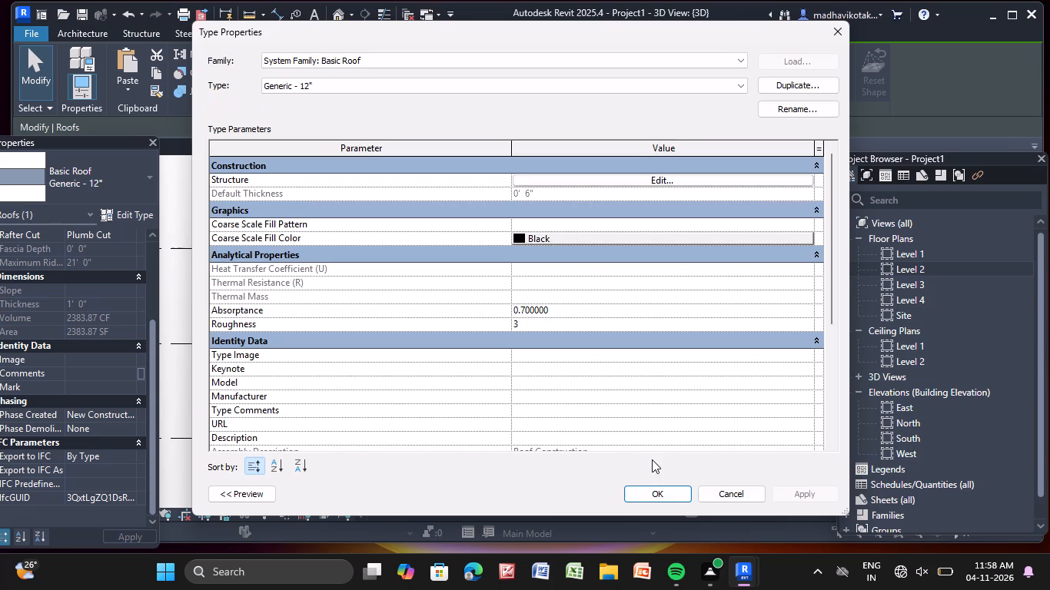
click(814, 493)
click(667, 499)
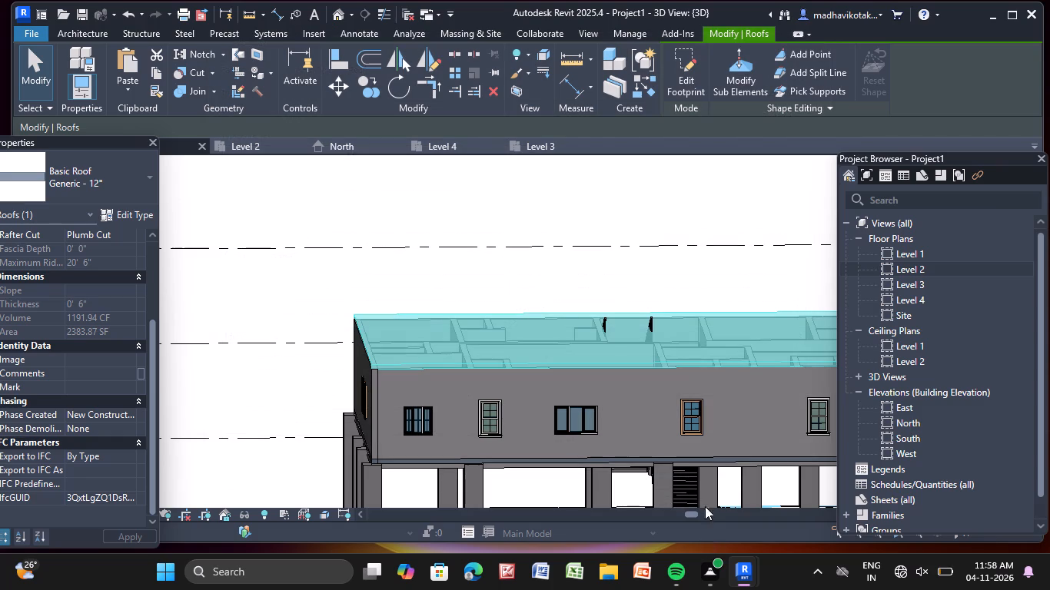
middle_drag(437, 269, 321, 274)
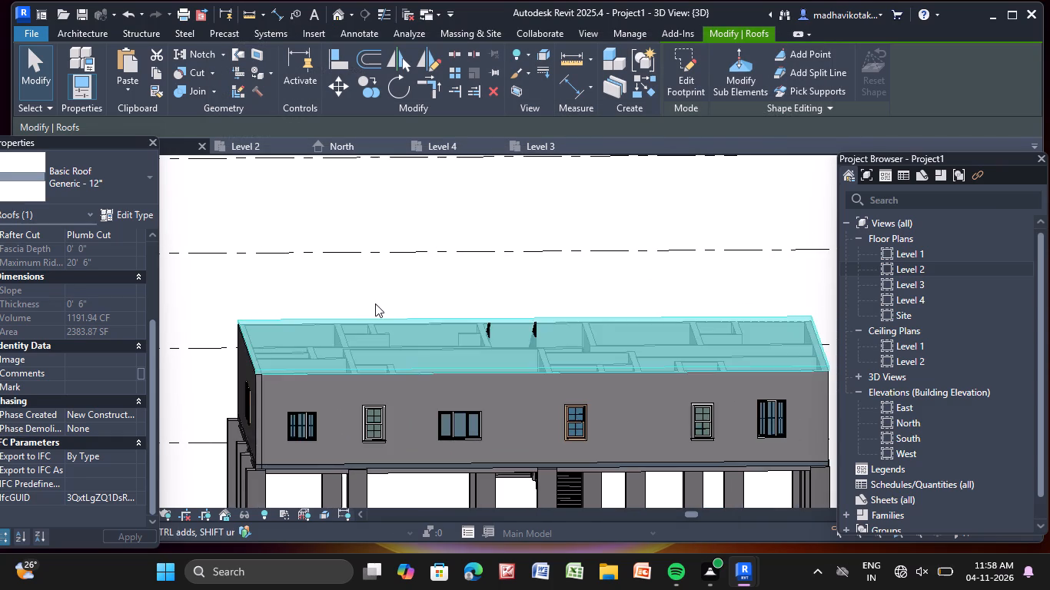
key(Escape)
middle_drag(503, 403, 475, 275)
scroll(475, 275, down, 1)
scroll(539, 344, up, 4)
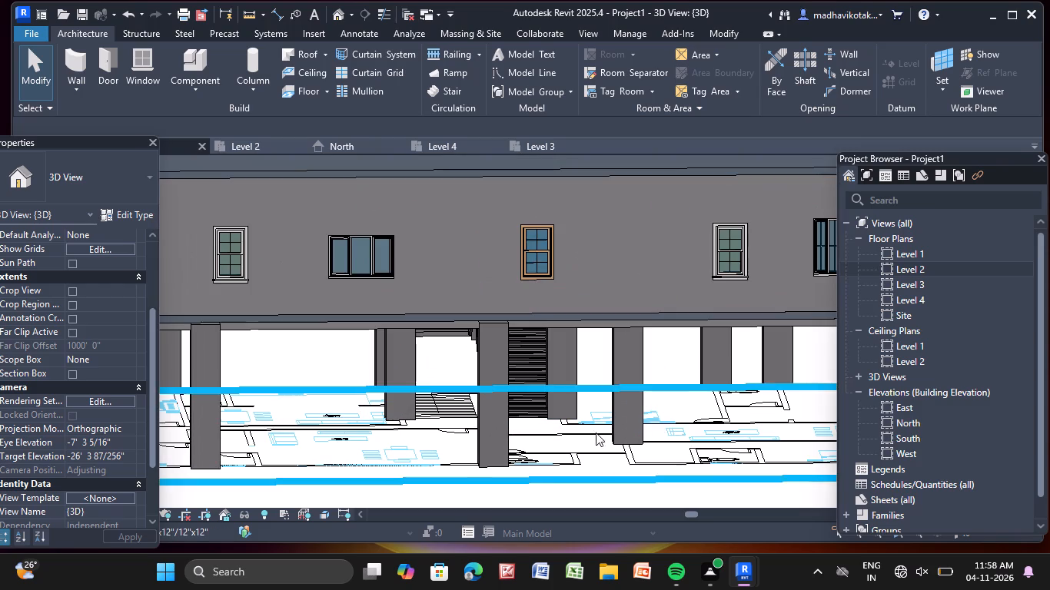
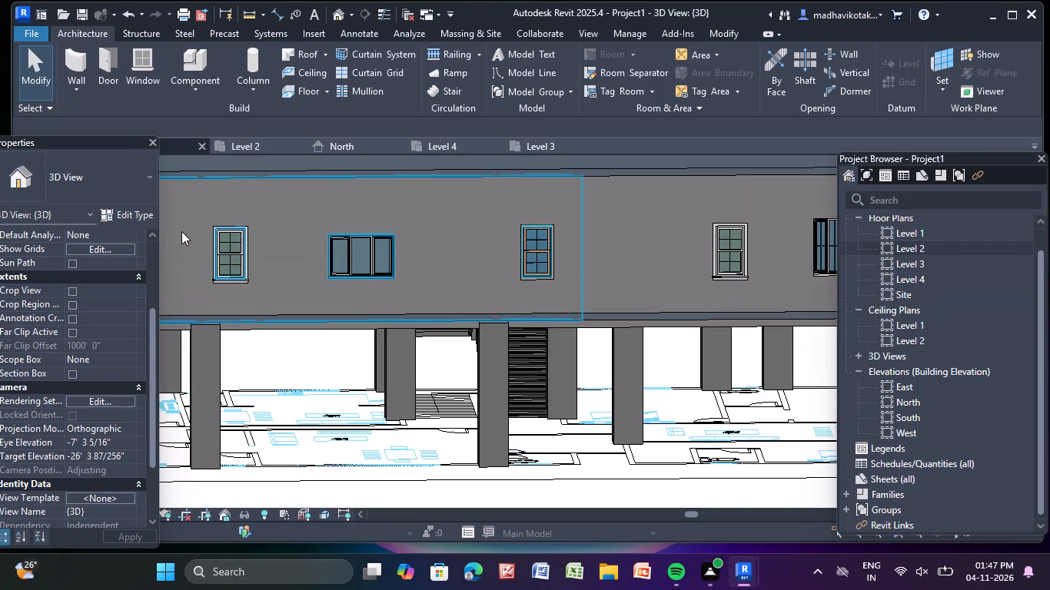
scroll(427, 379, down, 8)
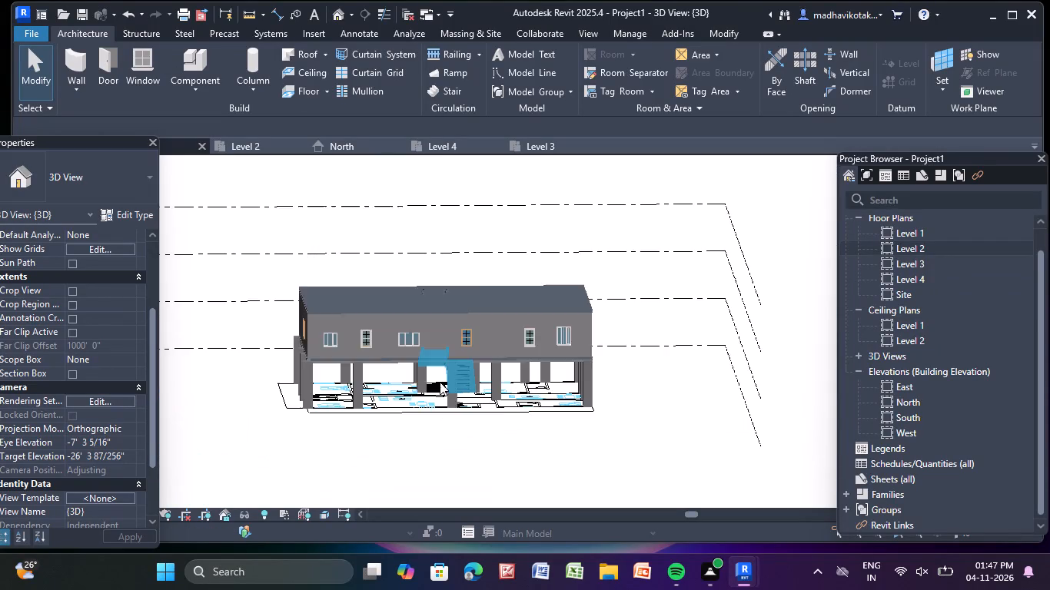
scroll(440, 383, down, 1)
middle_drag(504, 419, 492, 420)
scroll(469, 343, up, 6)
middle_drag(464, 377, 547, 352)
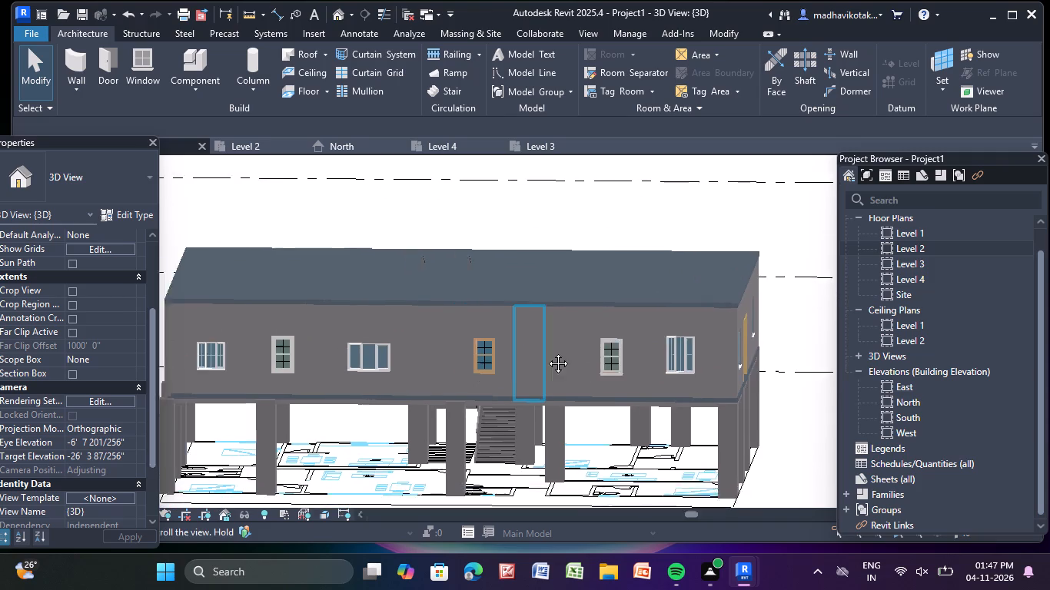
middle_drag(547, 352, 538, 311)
Open the North elevation view with the whole building and its level lines in view.
double_click(911, 403)
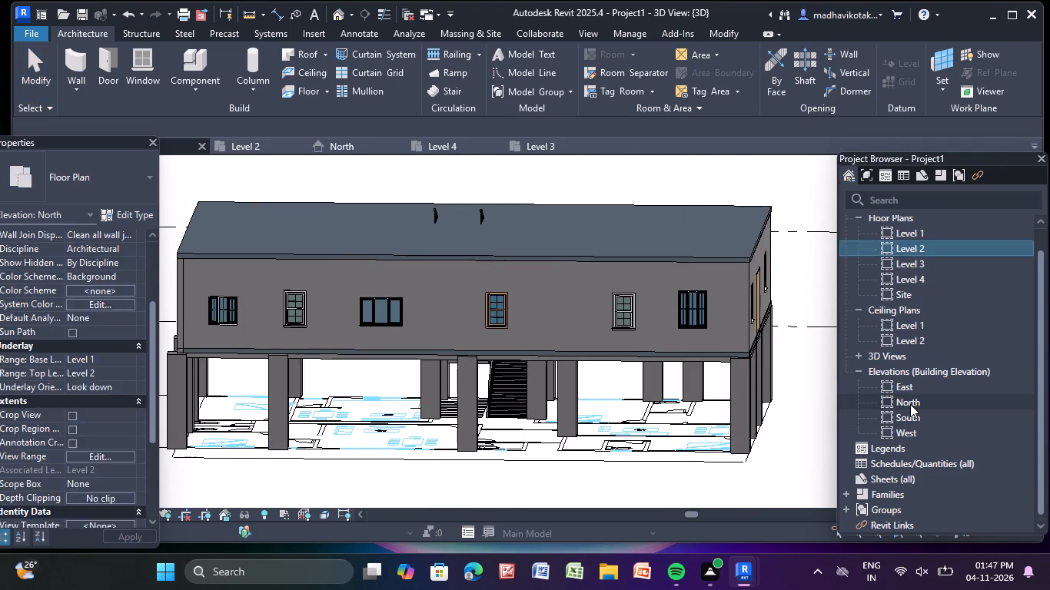
scroll(643, 336, down, 7)
middle_drag(632, 337, 567, 385)
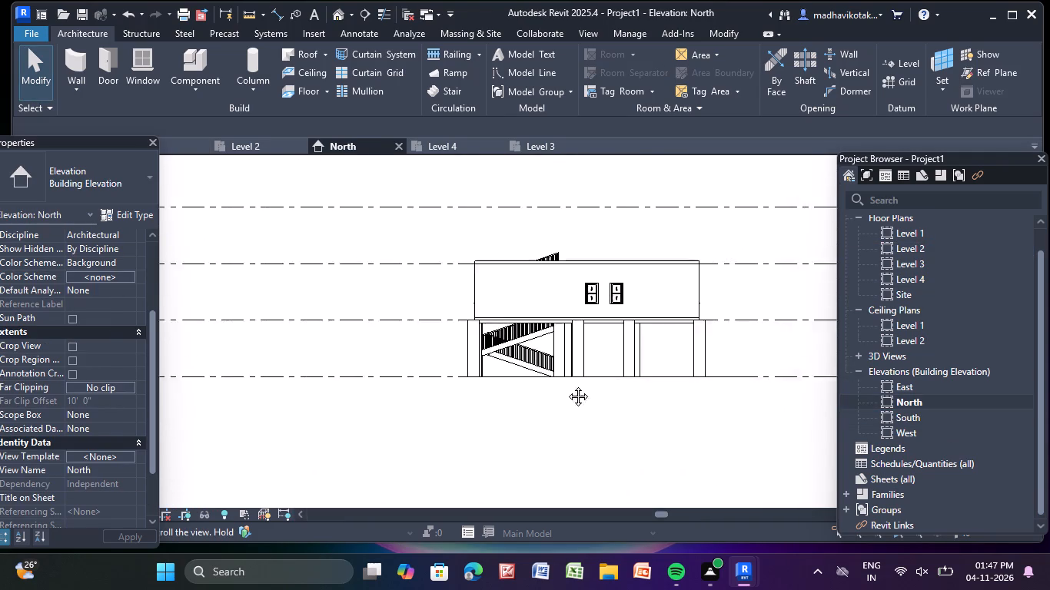
middle_drag(567, 385, 511, 375)
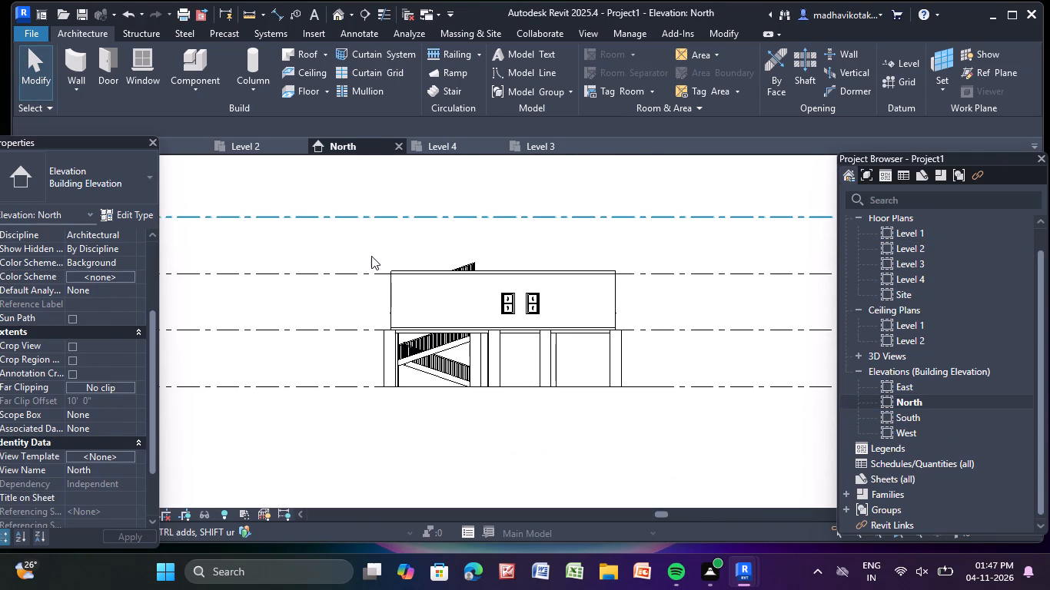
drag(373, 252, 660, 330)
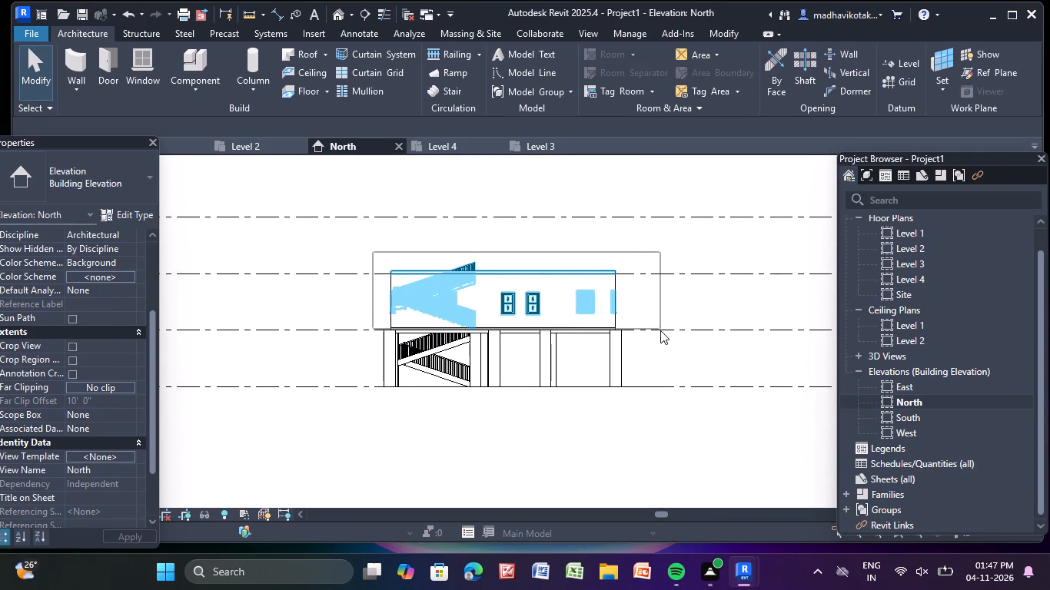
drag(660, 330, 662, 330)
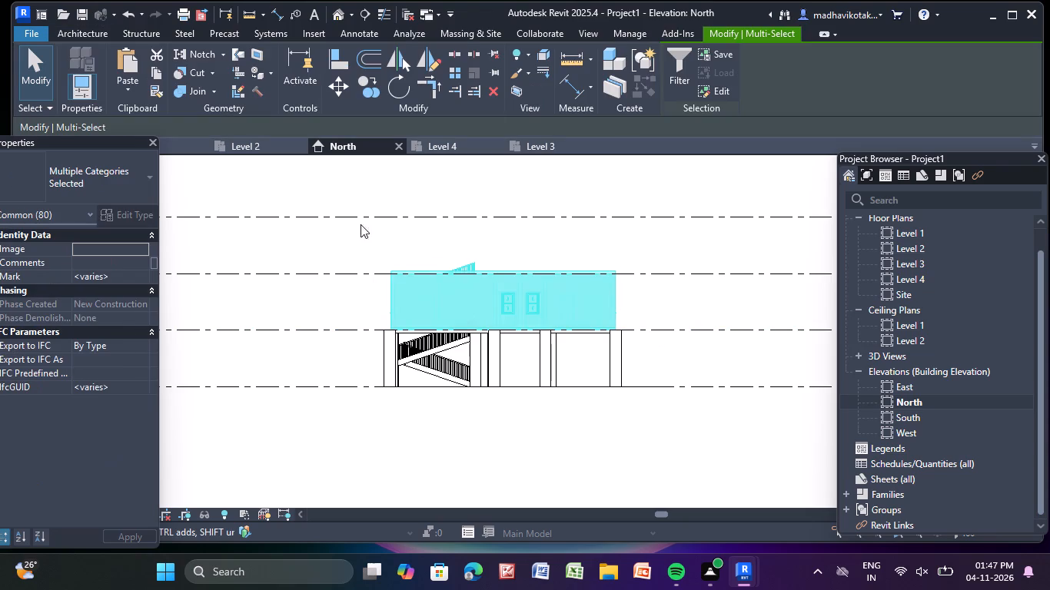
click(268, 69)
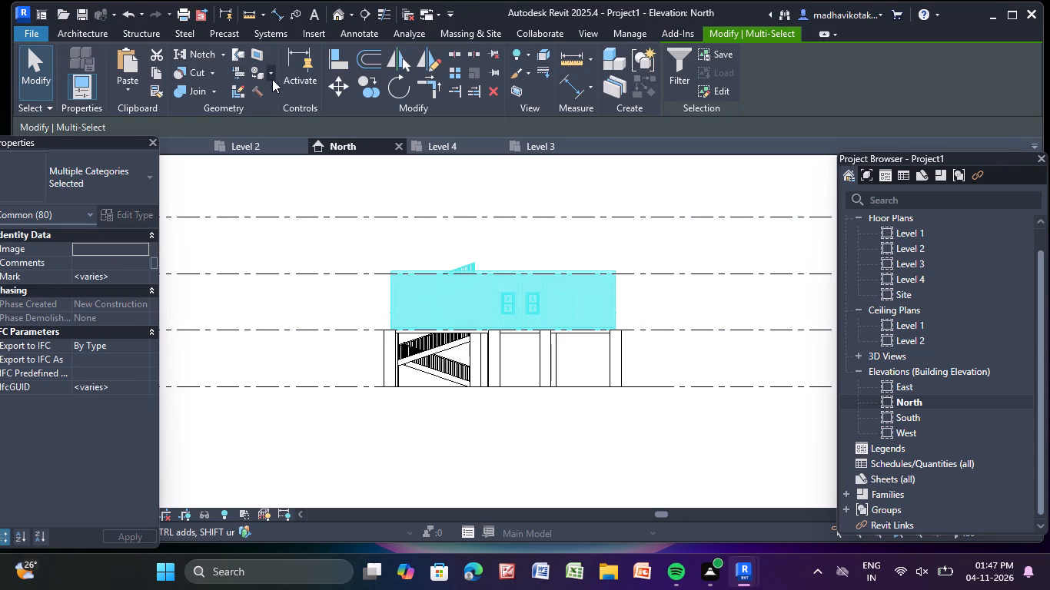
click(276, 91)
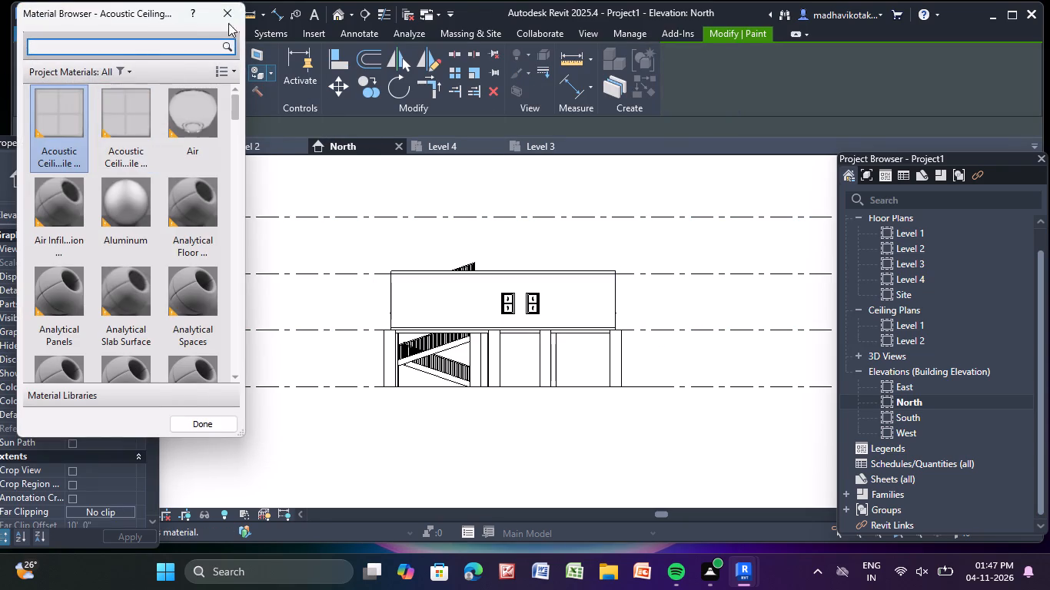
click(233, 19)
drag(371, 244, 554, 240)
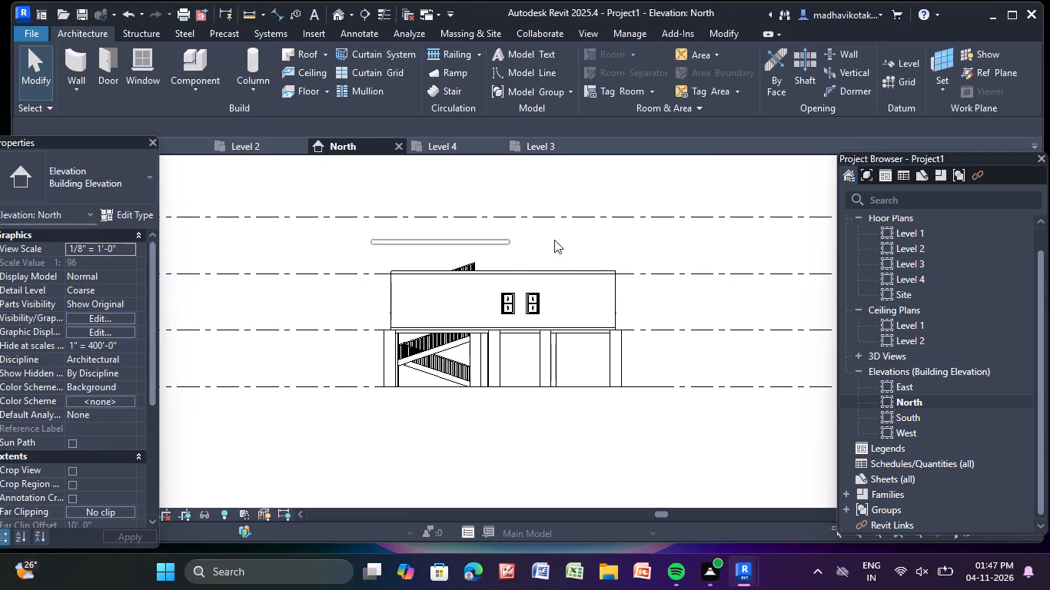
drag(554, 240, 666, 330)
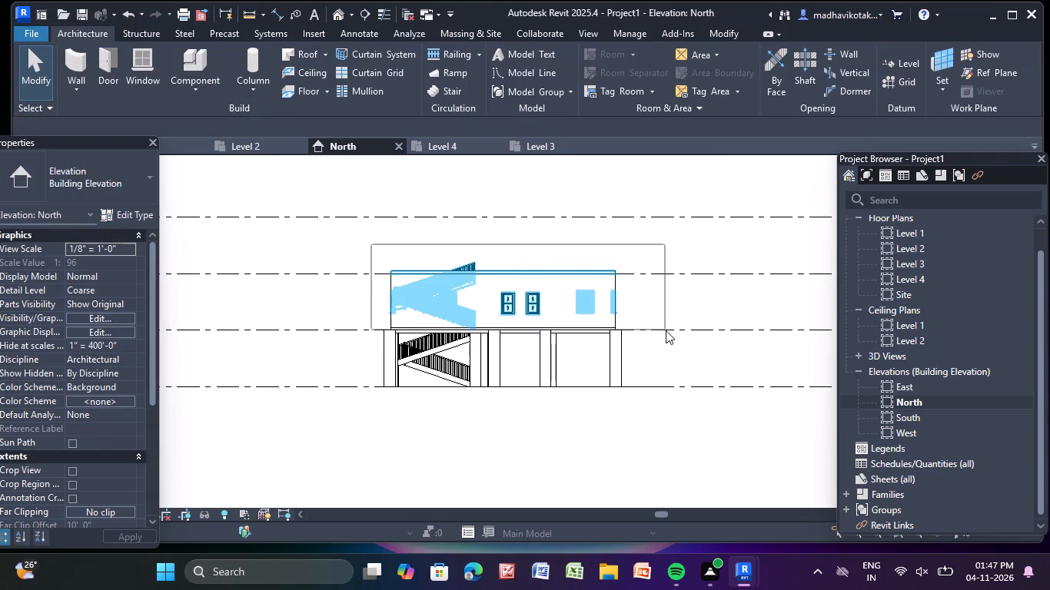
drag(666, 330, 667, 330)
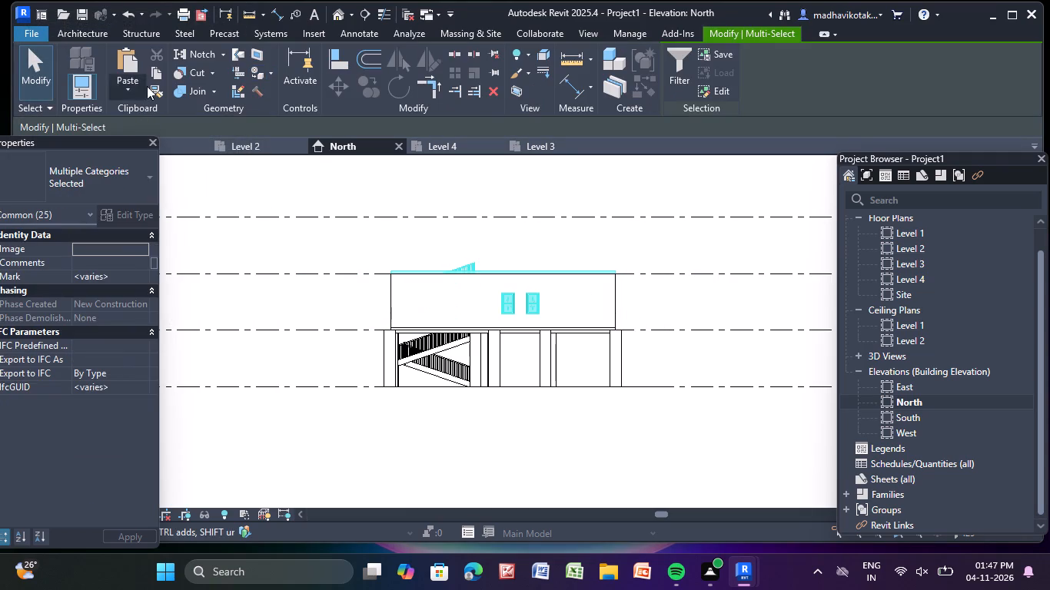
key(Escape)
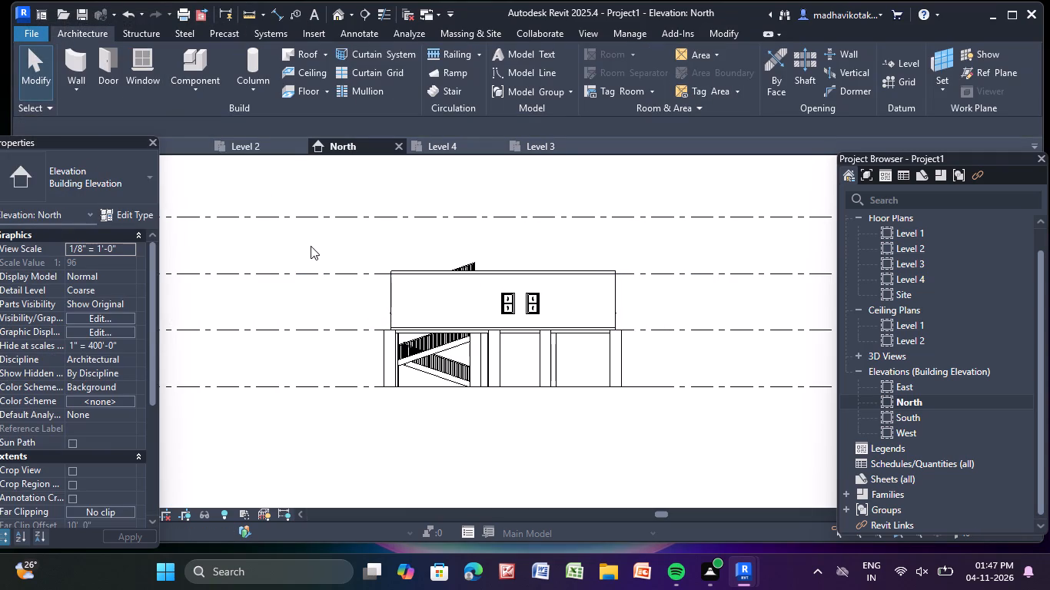
In the North elevation, copy the entire Level 2 storey, including its roof and stair, and paste it aligned to Level 3.
drag(311, 246, 653, 331)
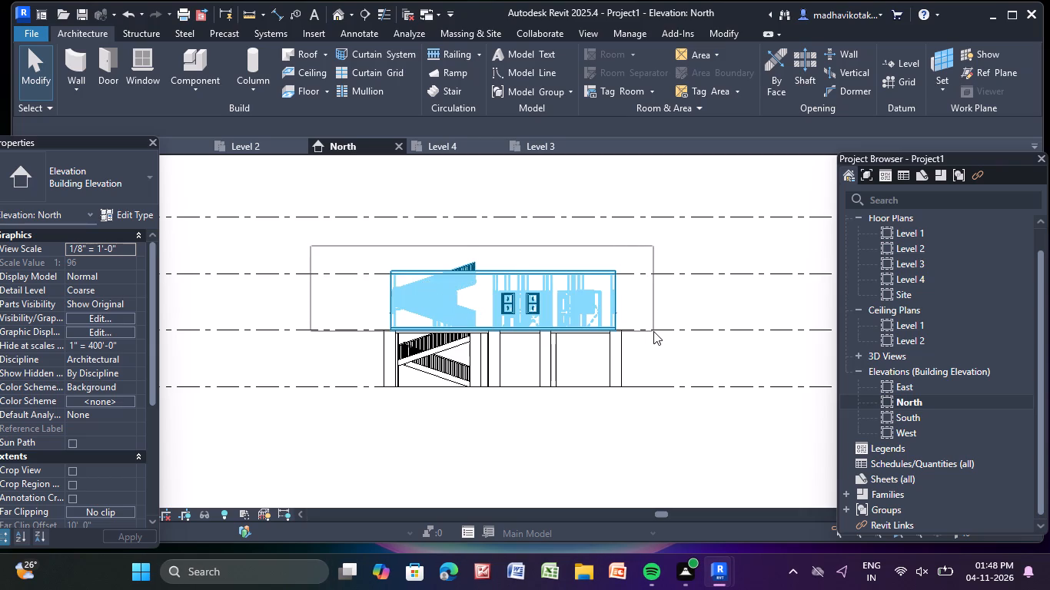
drag(653, 331, 654, 331)
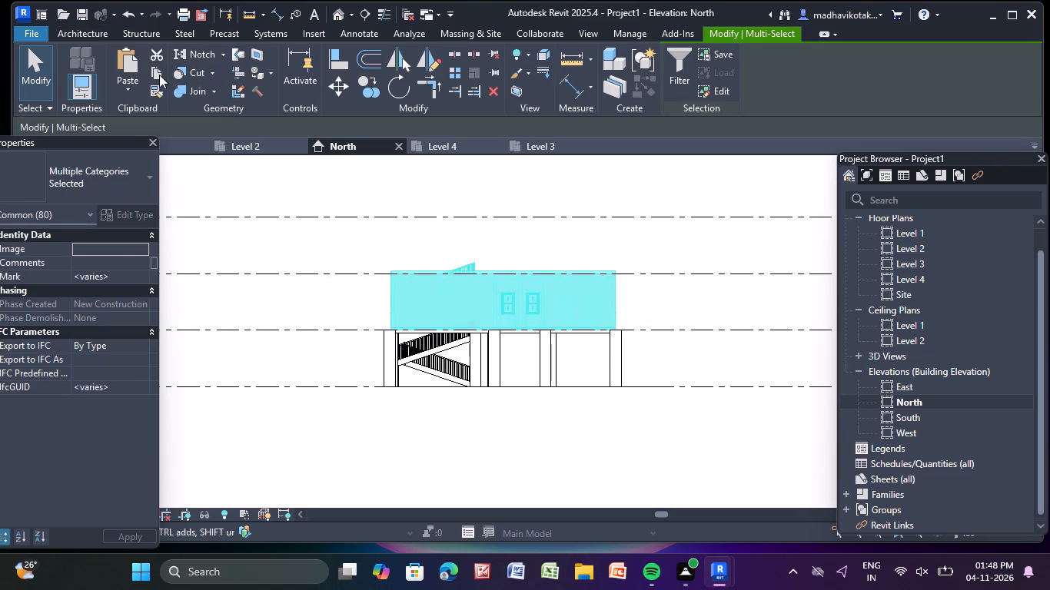
click(157, 75)
click(125, 94)
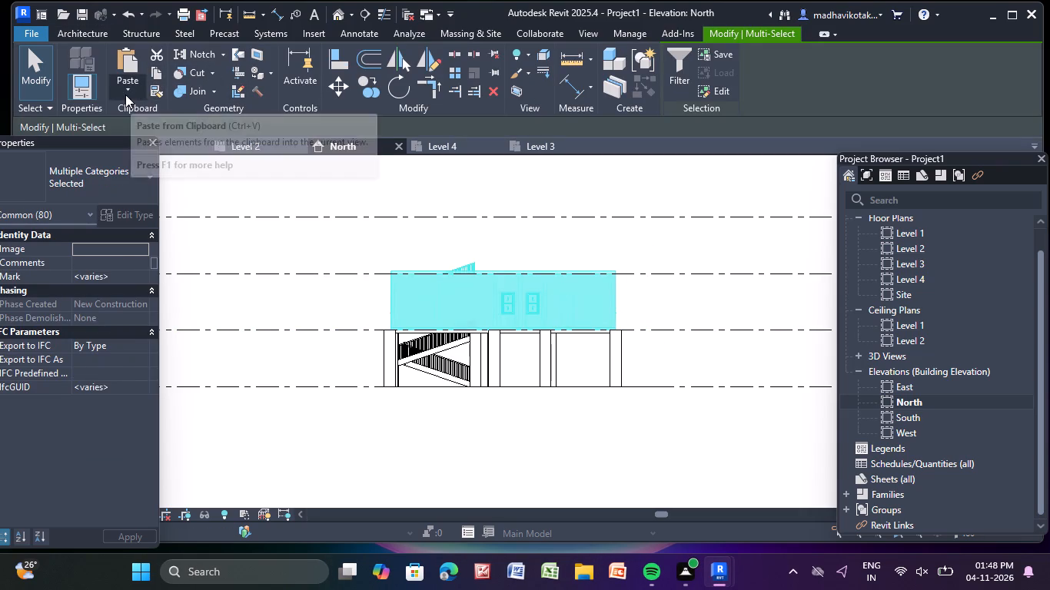
click(142, 153)
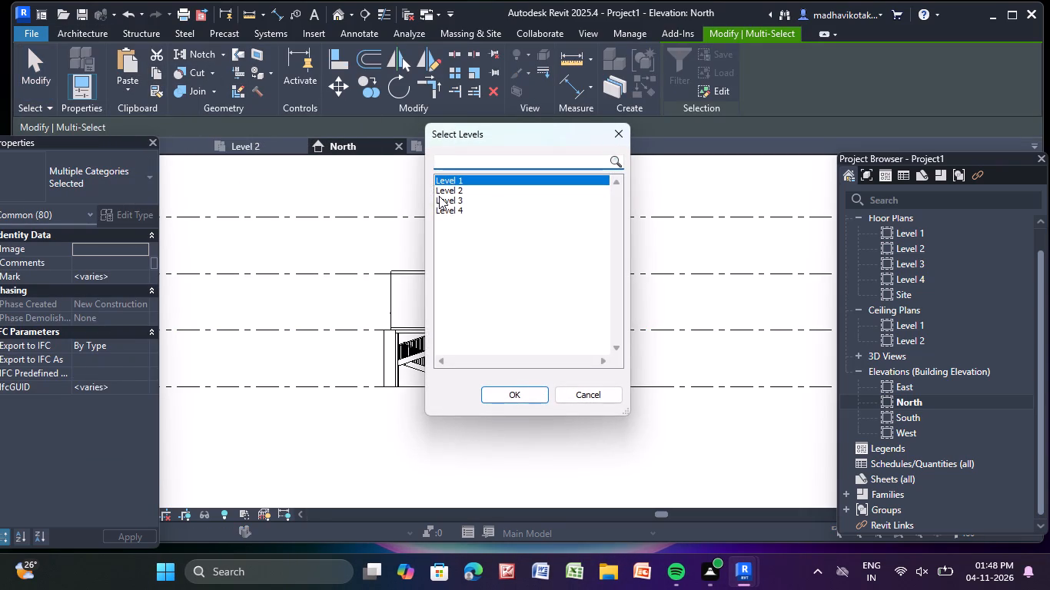
click(452, 200)
click(513, 396)
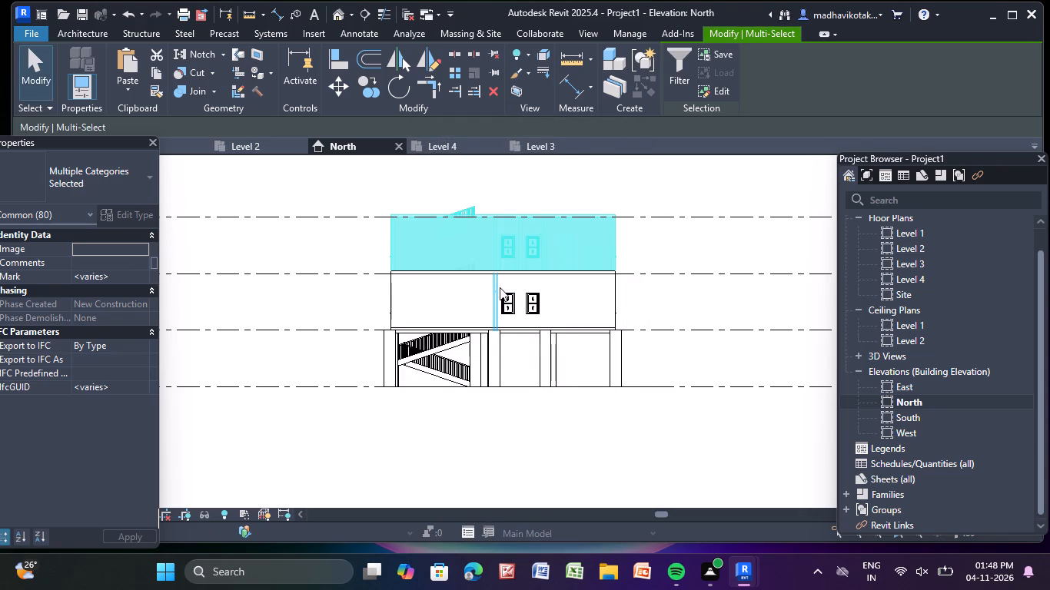
click(341, 184)
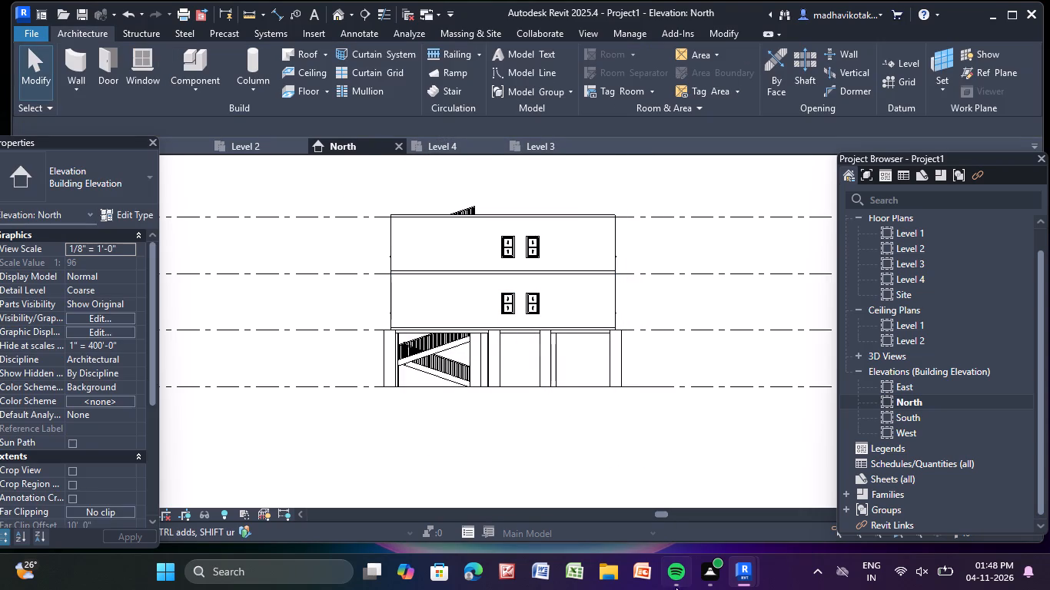
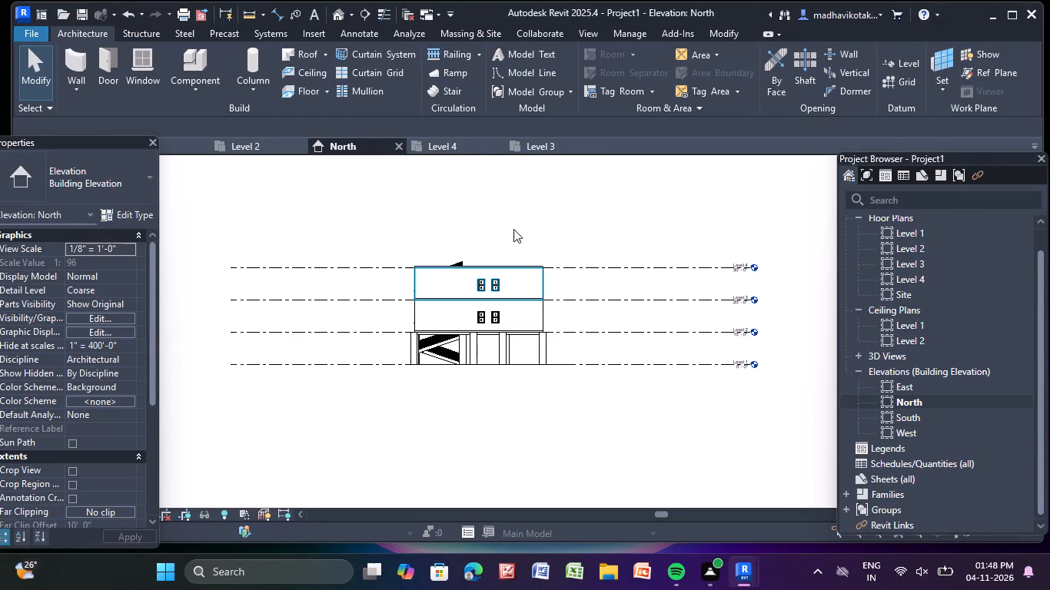
Examine the duplicated storey on Level 3 in the 3D view.
click(333, 6)
scroll(384, 314, down, 6)
middle_drag(403, 353, 434, 393)
scroll(463, 334, up, 5)
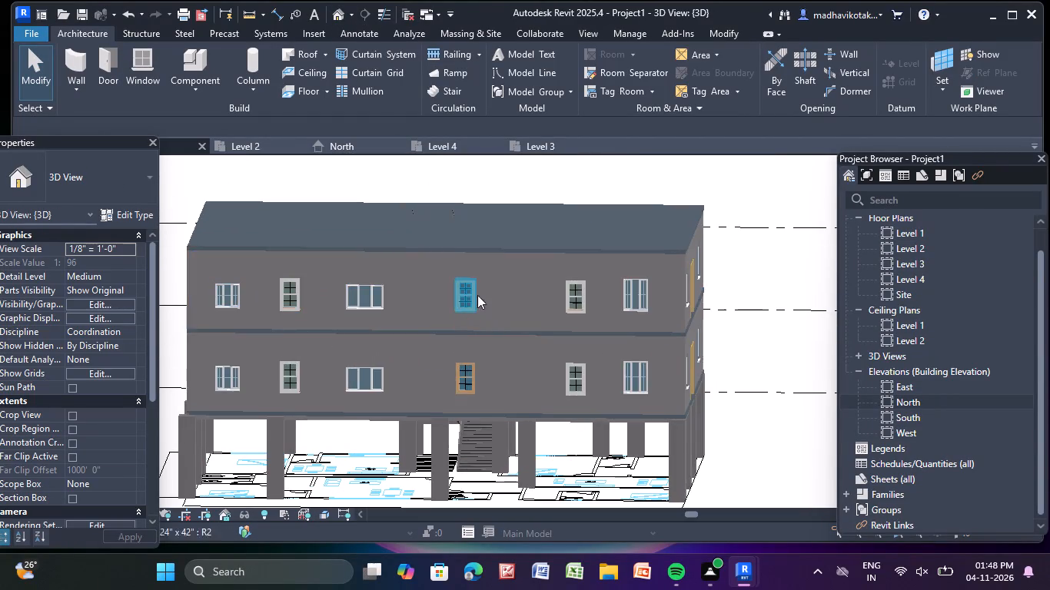
In the North elevation, add two levels above Level 4, each offset 10' 0" upward from the existing level line below it.
double_click(904, 405)
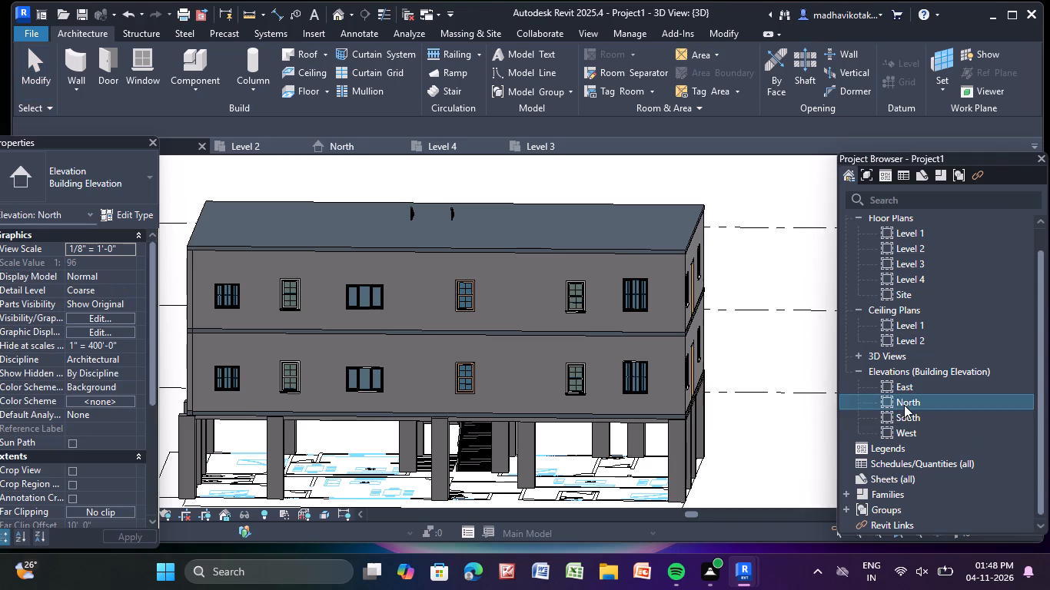
scroll(621, 253, down, 2)
middle_drag(619, 252, 490, 330)
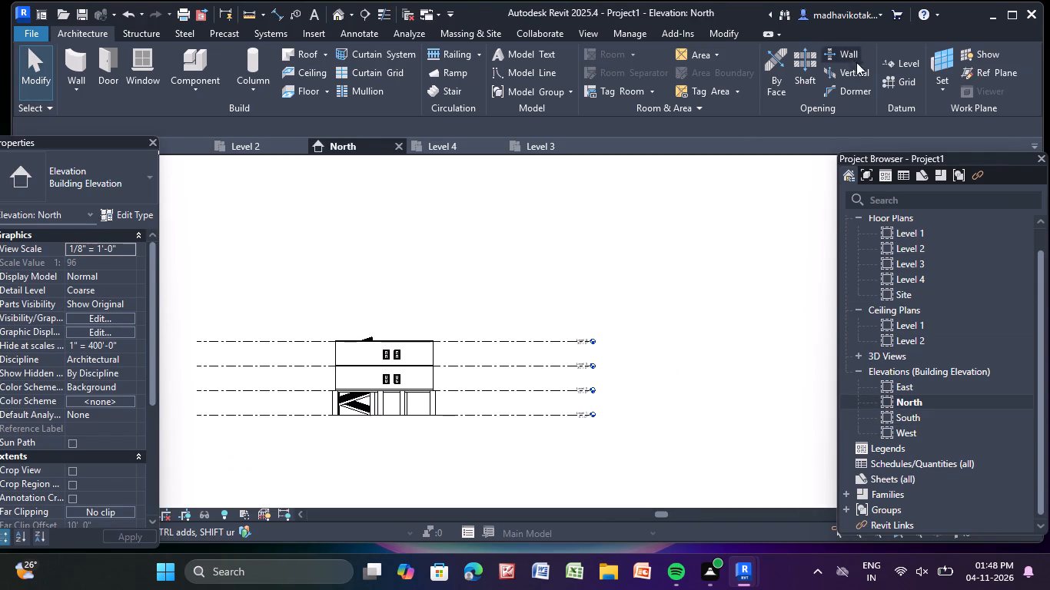
click(899, 68)
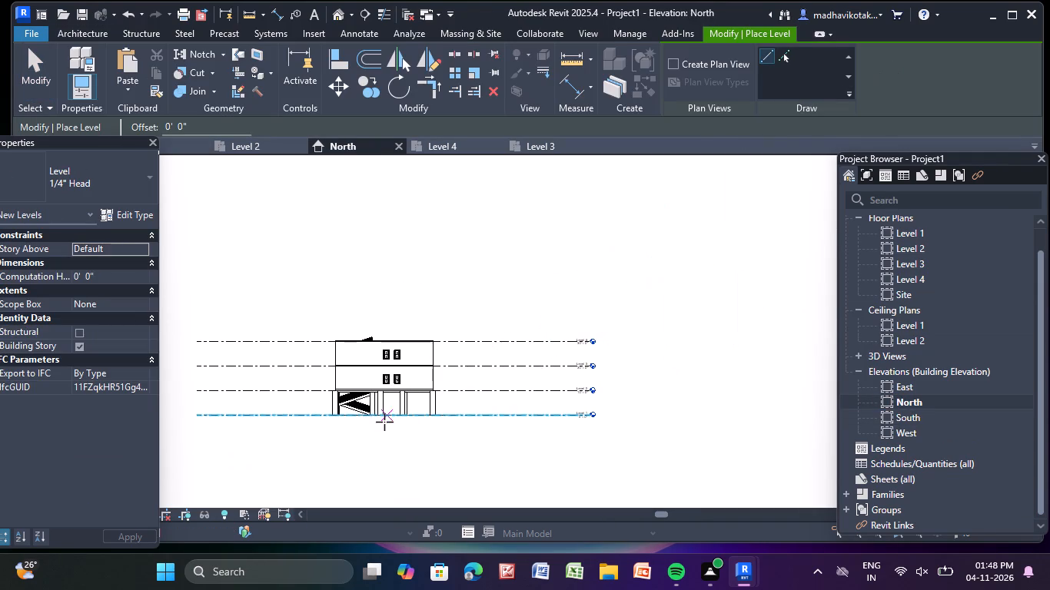
click(191, 127)
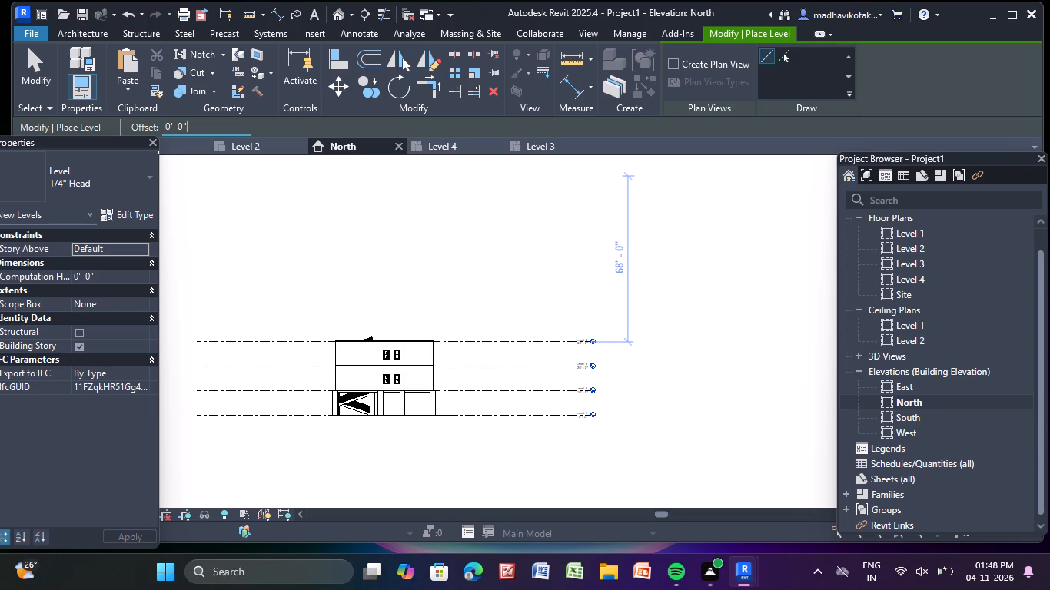
key(BackSpace)
key(BackSpace)
key(BackSpace)
key(BackSpace)
key(BackSpace)
key(BackSpace)
key(BackSpace)
key(BackSpace)
key(1)
text(0')
key(Return)
click(789, 53)
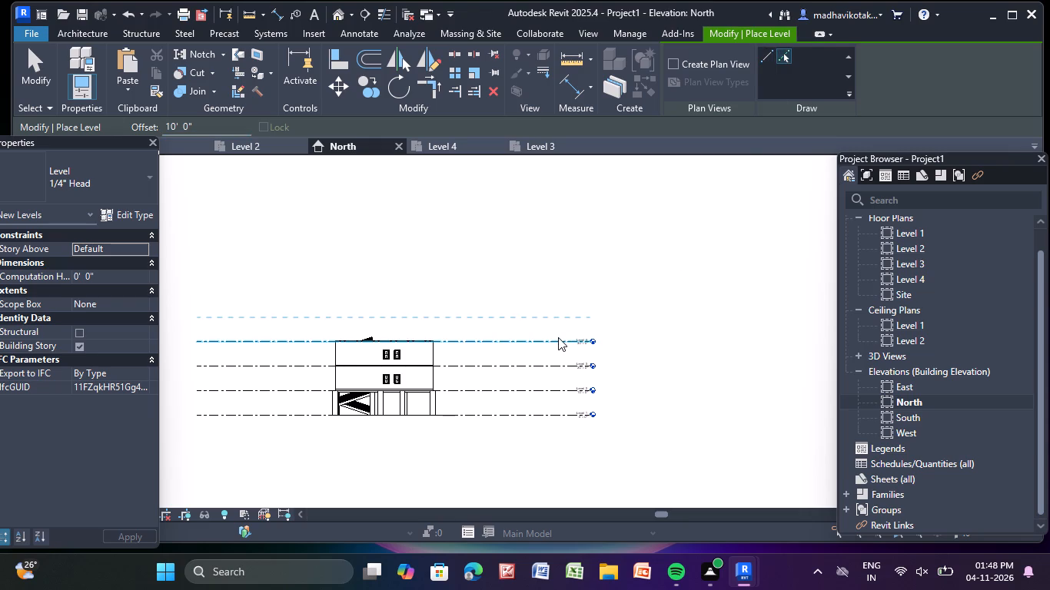
click(556, 338)
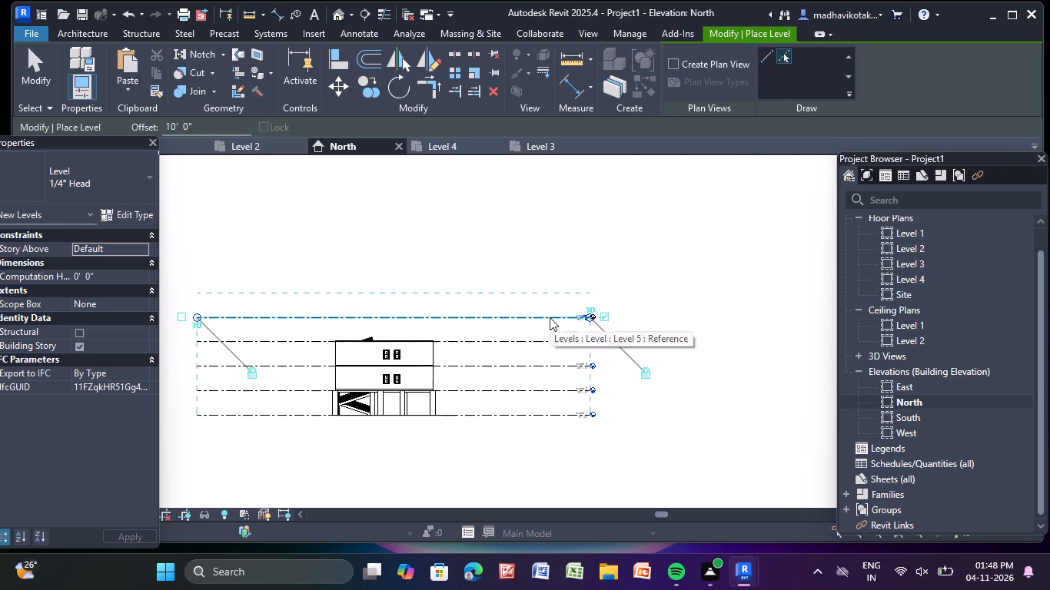
click(550, 317)
key(Escape)
key(Escape)
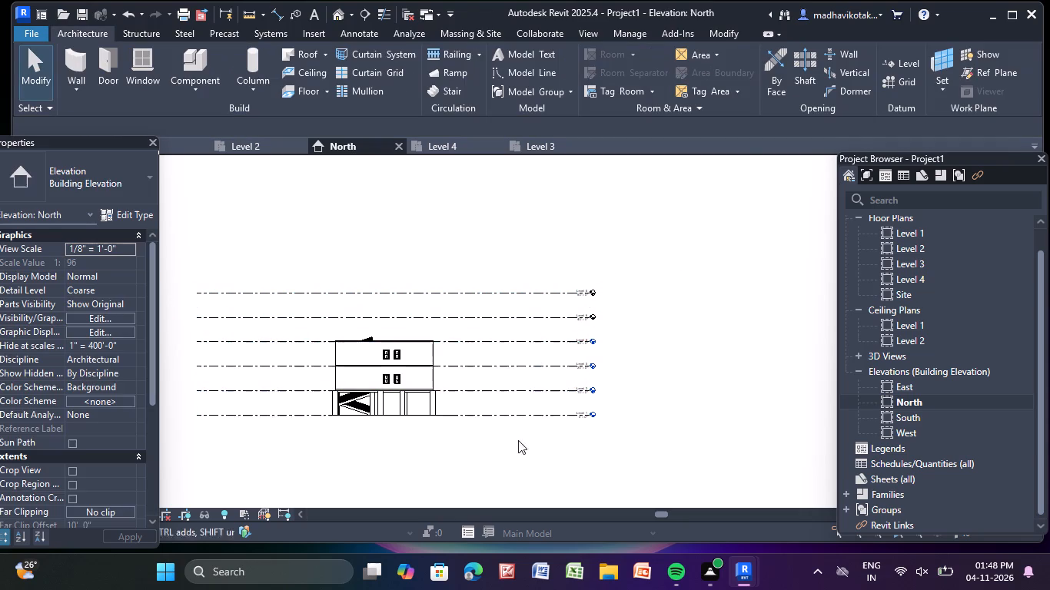
In the North elevation, copy the entire Level 3 storey with its roof and stair and paste it aligned to Level 4.
middle_drag(523, 438, 680, 406)
scroll(524, 361, up, 7)
middle_drag(518, 303, 467, 360)
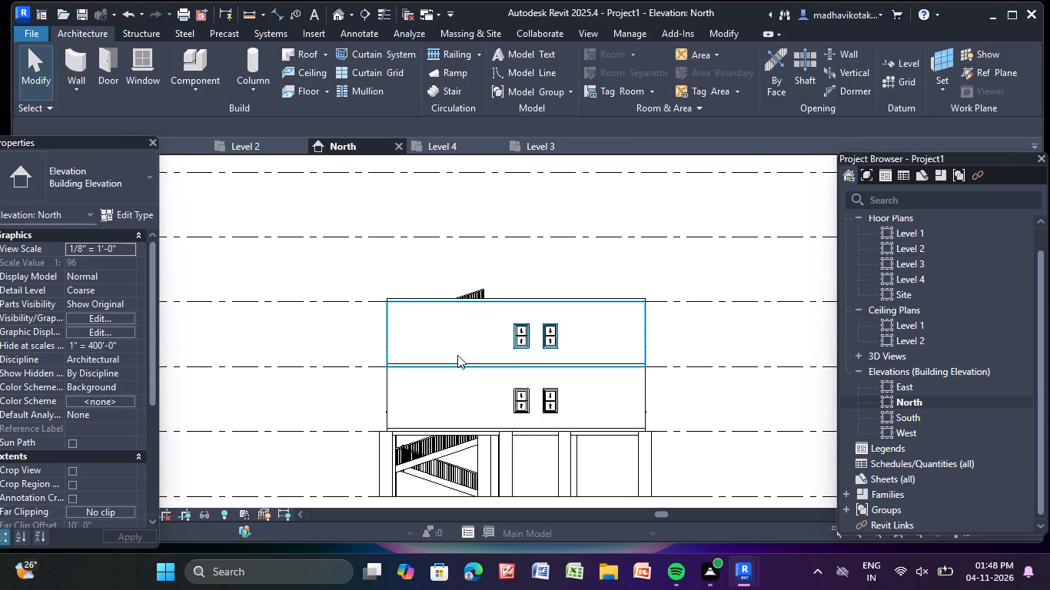
drag(367, 268, 712, 355)
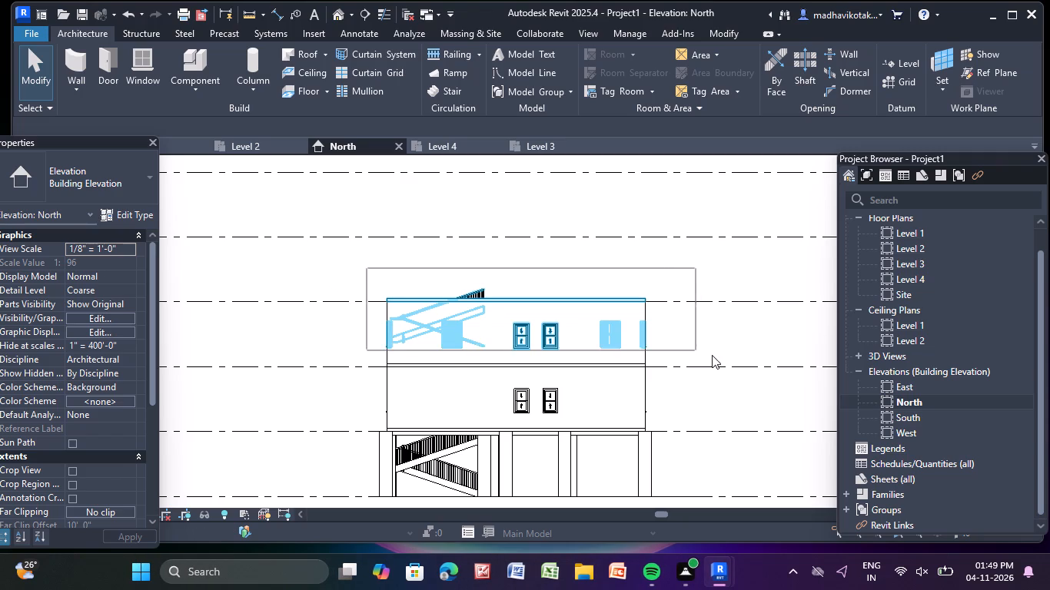
drag(712, 355, 716, 367)
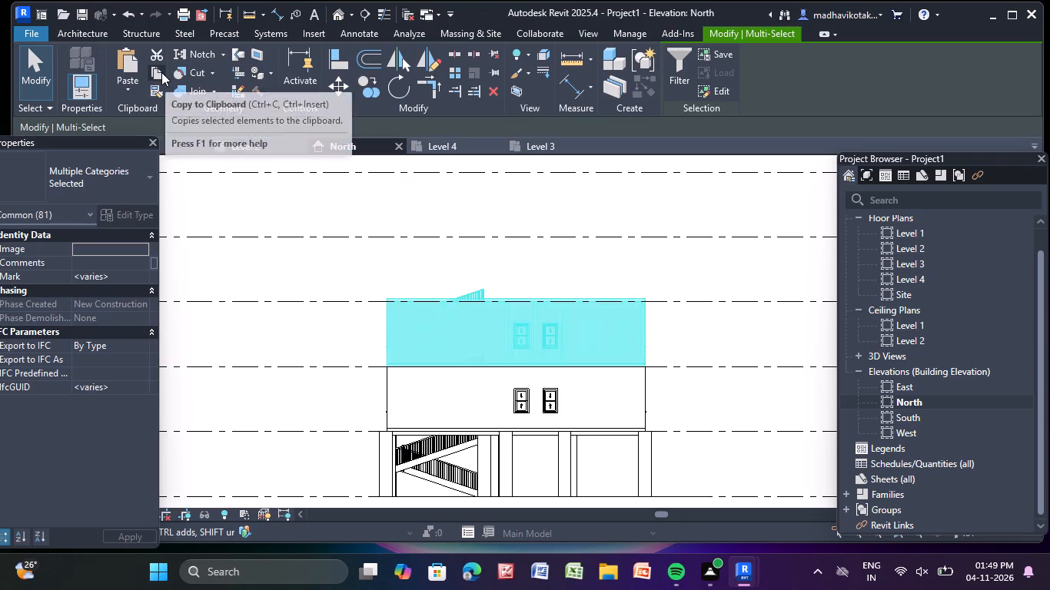
click(161, 72)
click(124, 92)
click(135, 144)
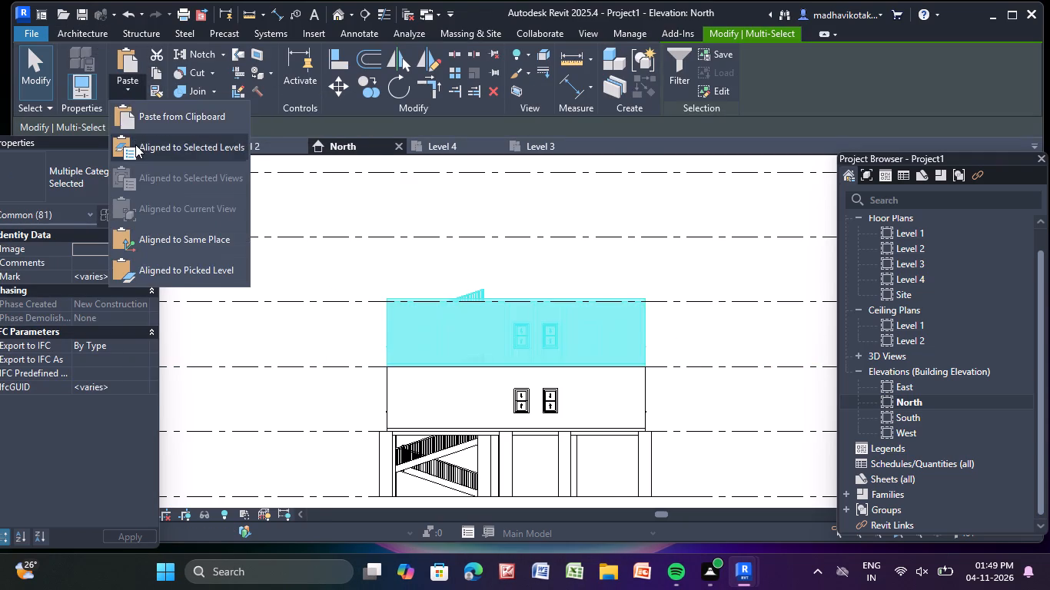
click(468, 212)
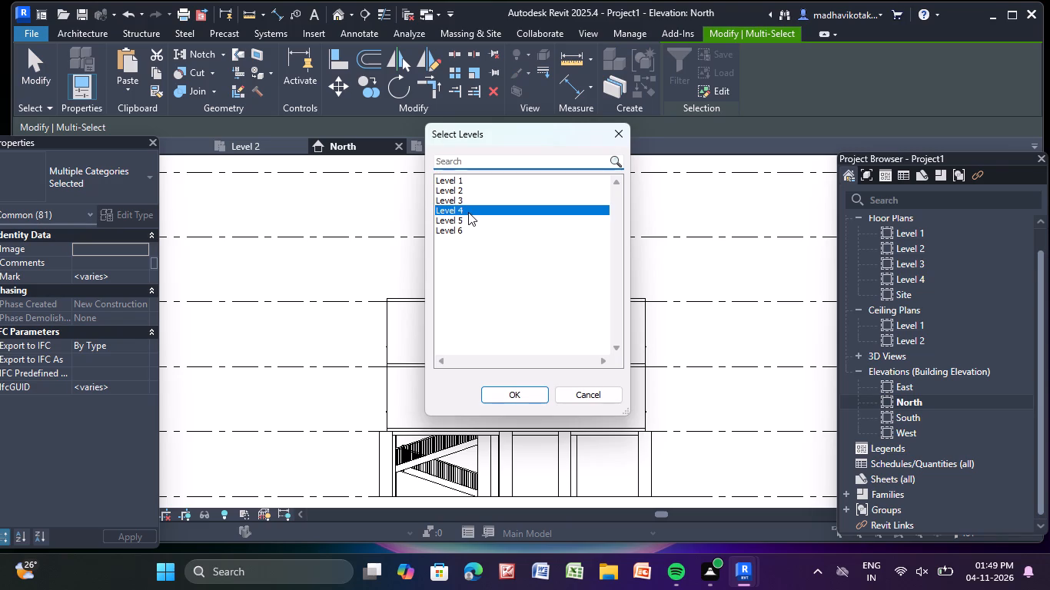
click(539, 396)
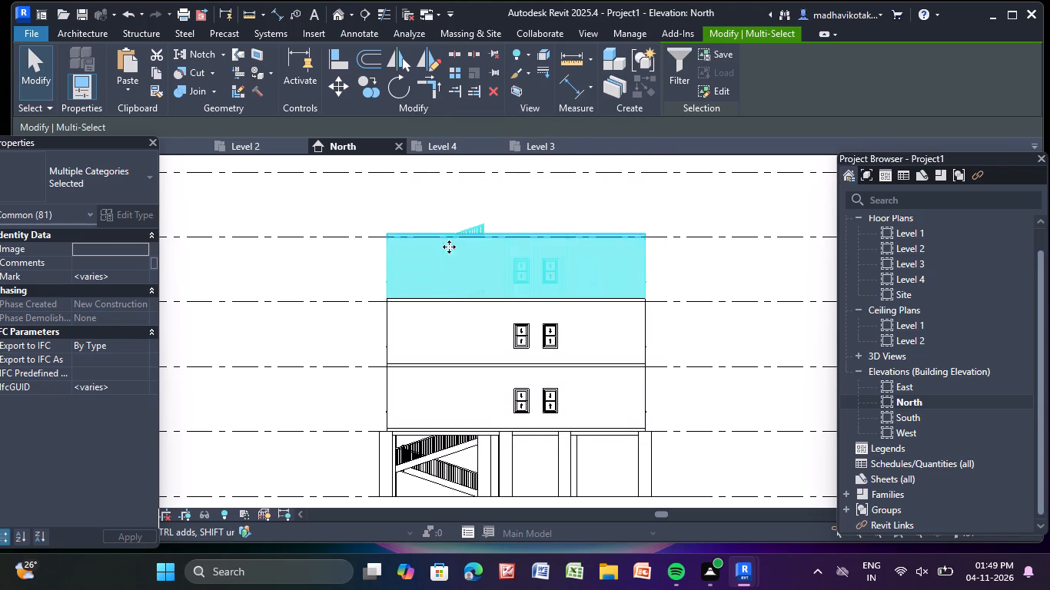
key(Escape)
scroll(435, 296, down, 4)
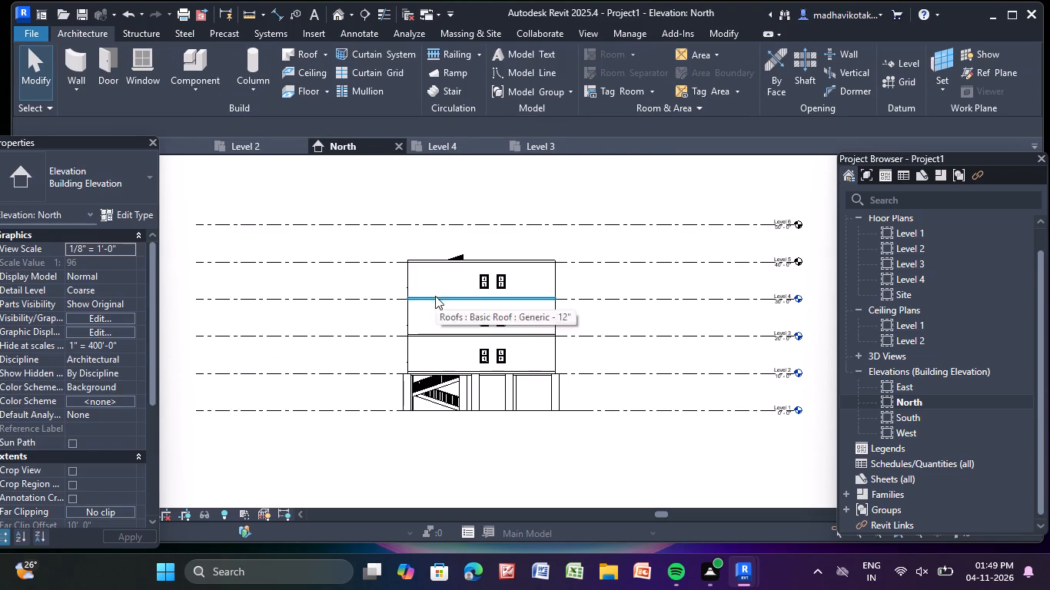
Examine the extended building from several sides in the 3D view, including the façades, roof and stair.
click(337, 8)
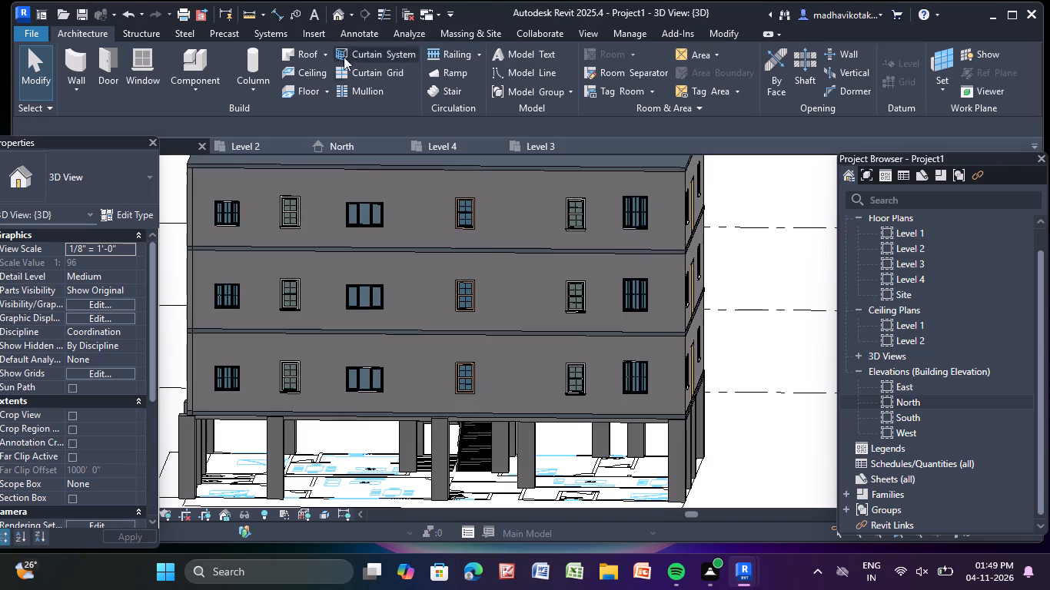
scroll(370, 294, down, 6)
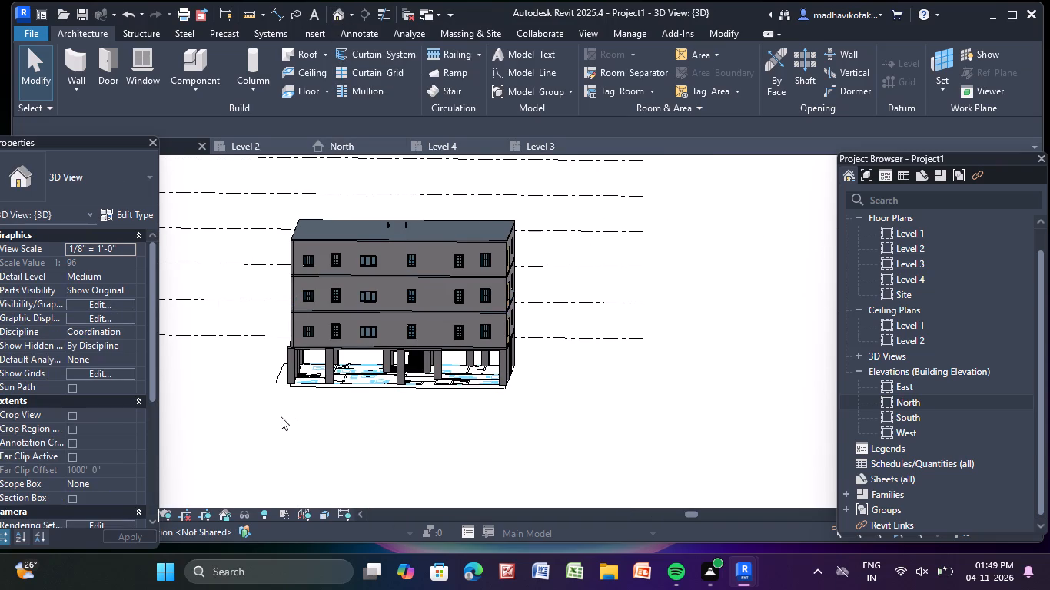
shift+middle_drag(281, 416, 297, 409)
scroll(301, 389, up, 5)
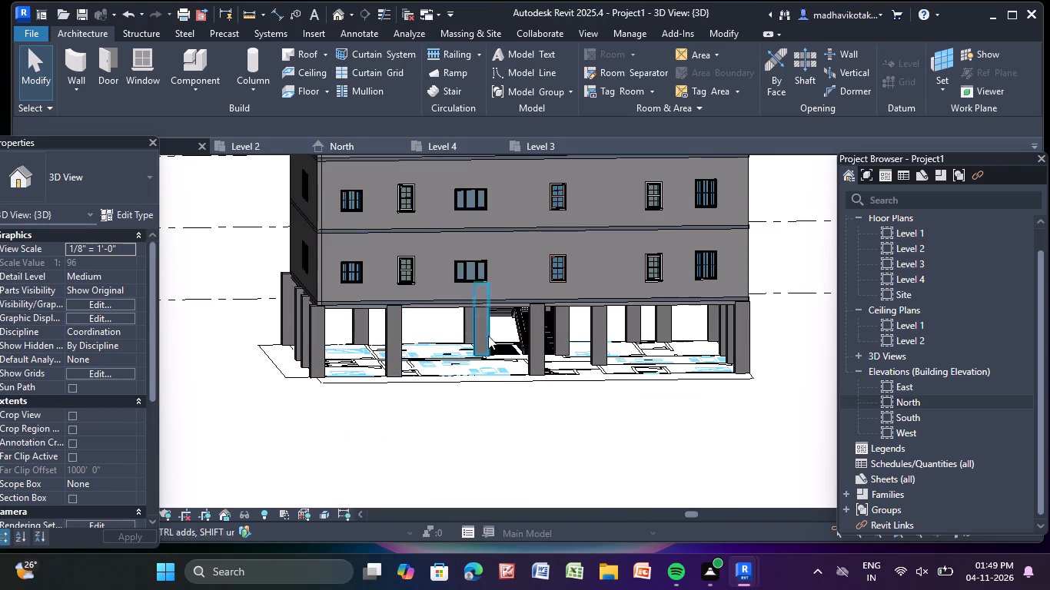
middle_drag(535, 353, 493, 376)
scroll(498, 343, down, 5)
middle_drag(497, 351, 477, 406)
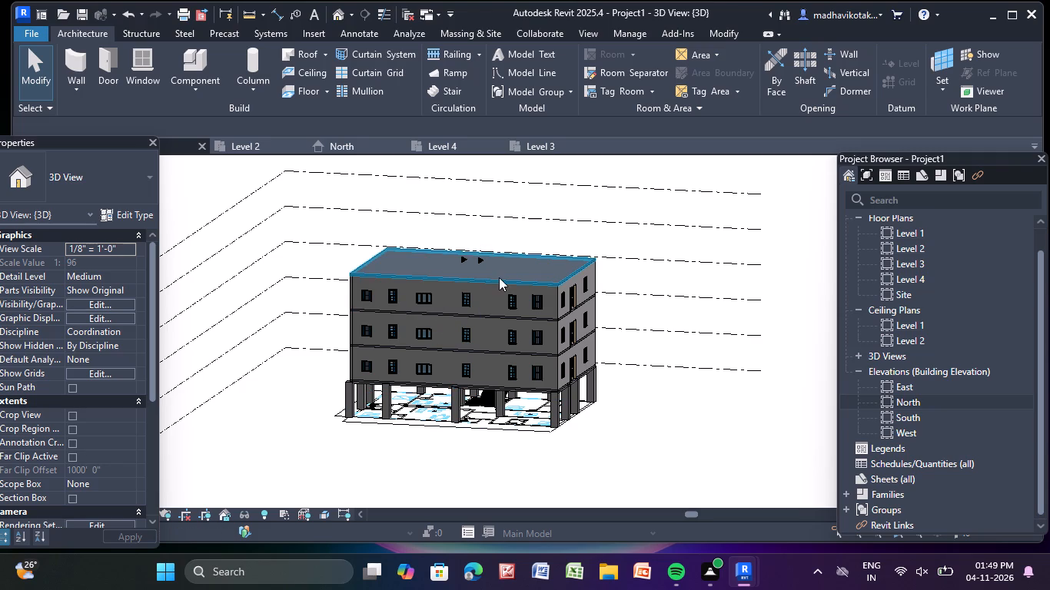
middle_drag(596, 294, 513, 327)
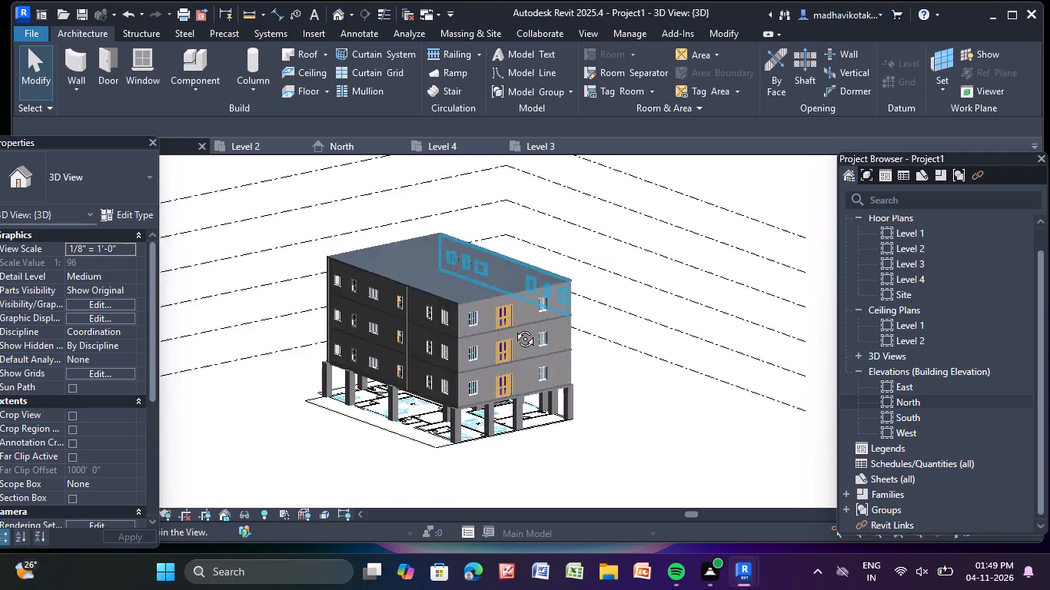
middle_drag(513, 327, 437, 297)
scroll(434, 300, up, 5)
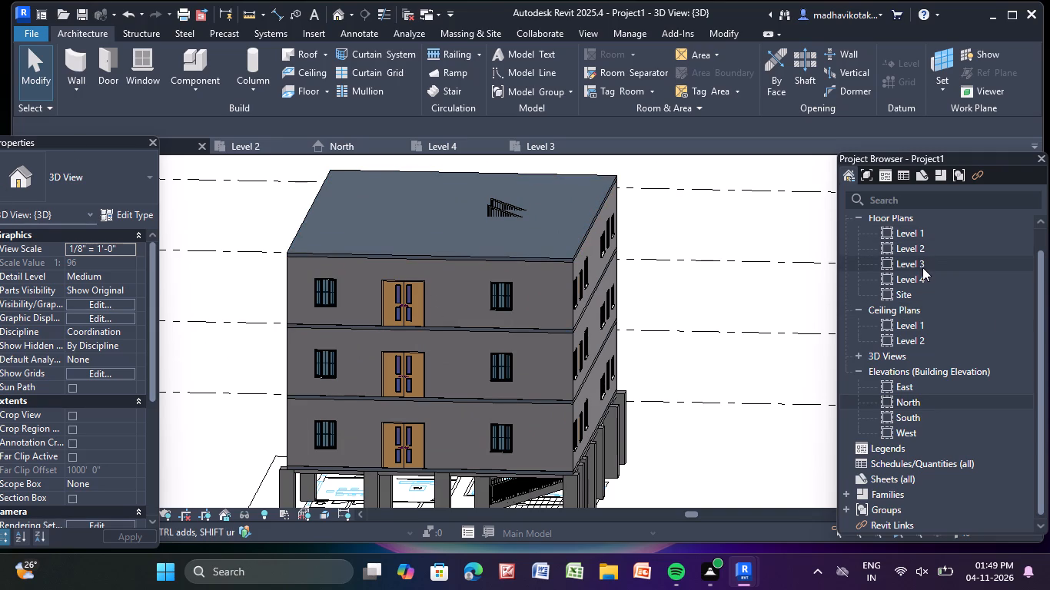
scroll(922, 260, down, 5)
scroll(707, 287, down, 3)
middle_drag(669, 294, 380, 366)
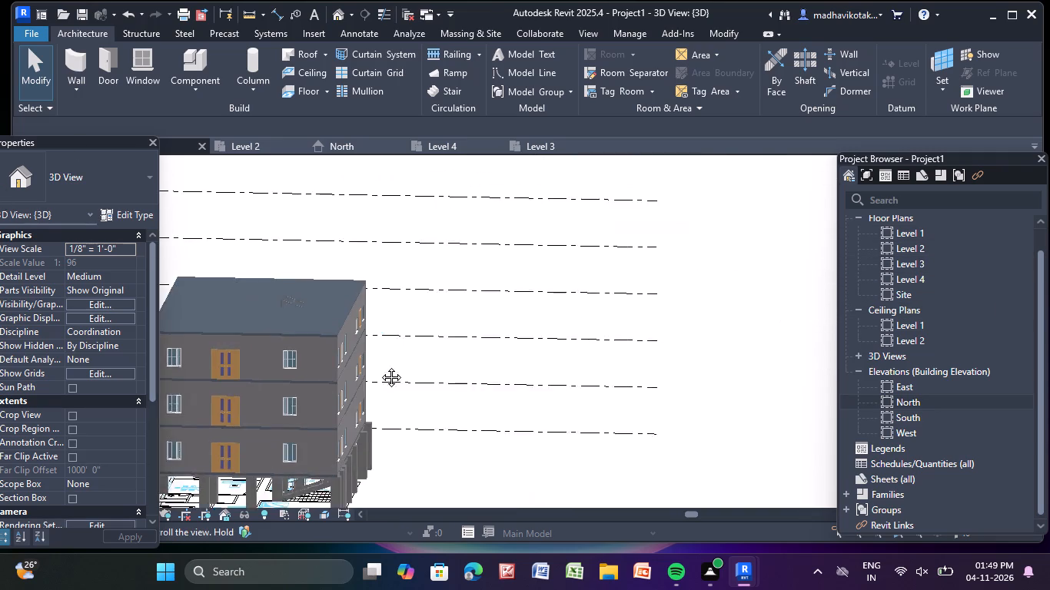
middle_drag(380, 366, 755, 376)
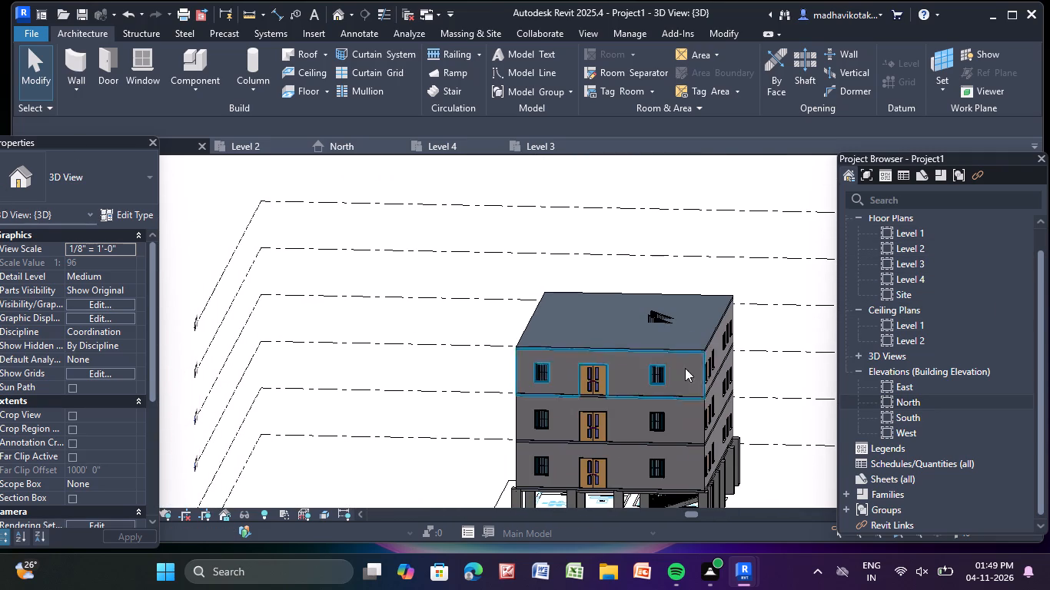
scroll(320, 399, up, 1)
scroll(320, 399, down, 1)
scroll(320, 399, up, 3)
scroll(94, 370, up, 1)
scroll(297, 357, down, 3)
scroll(479, 323, down, 2)
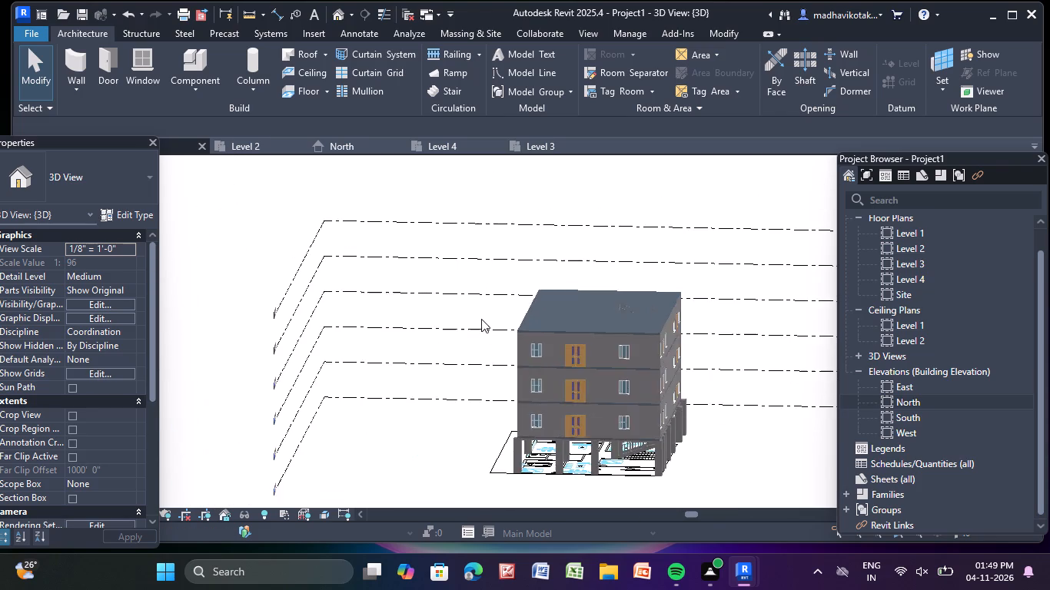
middle_drag(400, 231, 293, 187)
scroll(540, 273, up, 4)
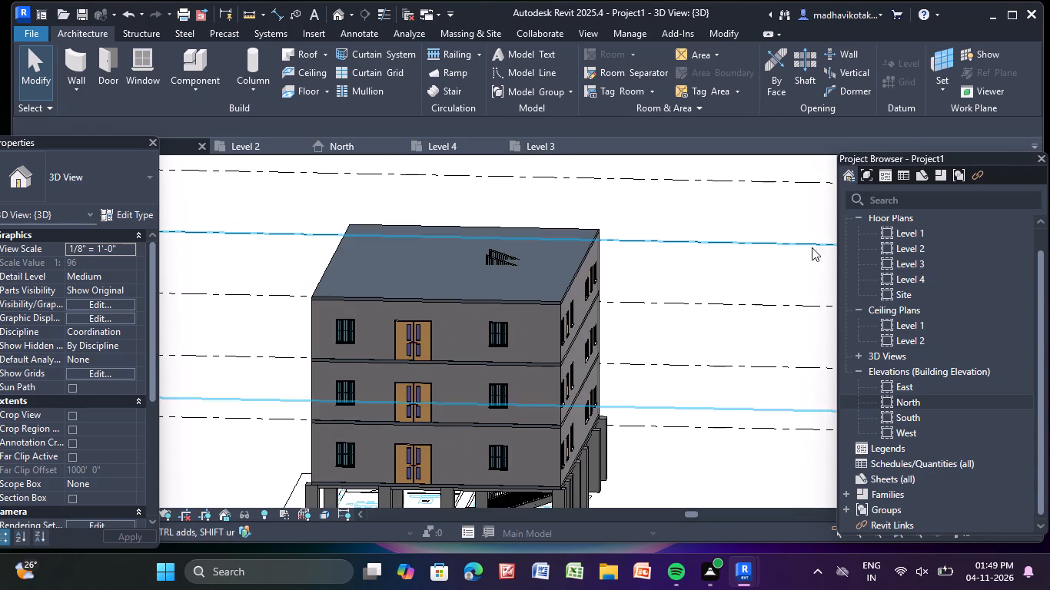
Examine the whole Level 2 floor plan, with a brief comparison against the 3D view.
double_click(916, 248)
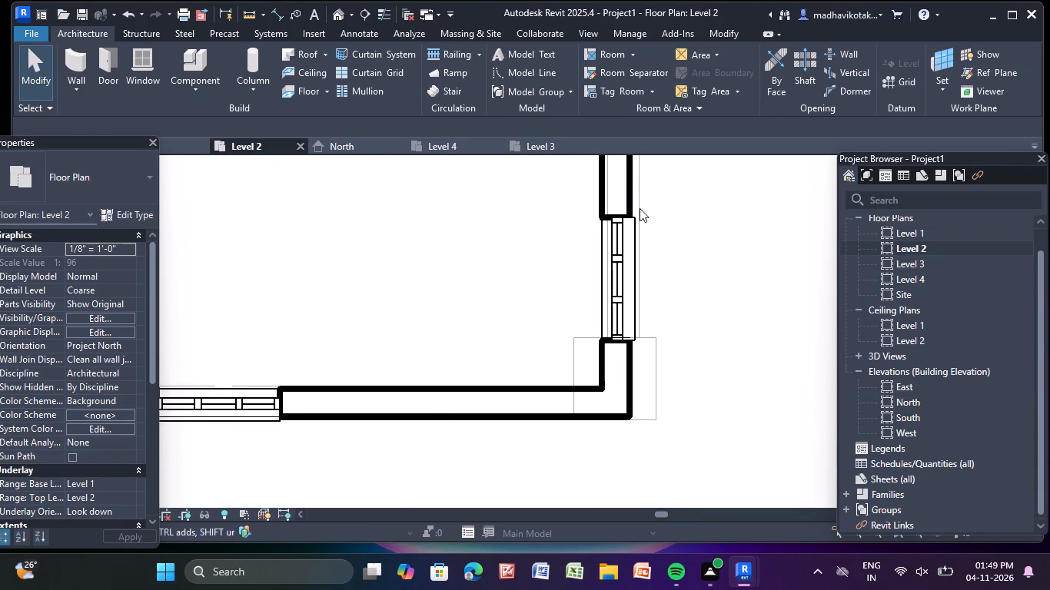
scroll(626, 206, down, 19)
scroll(624, 204, up, 1)
middle_drag(621, 214, 583, 330)
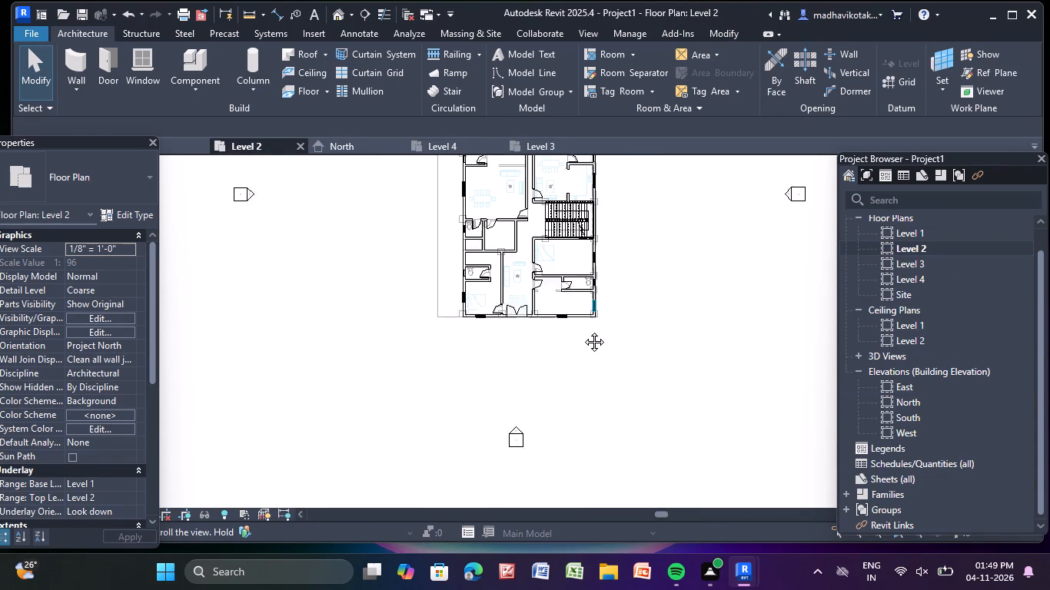
middle_drag(583, 330, 559, 373)
scroll(493, 239, up, 3)
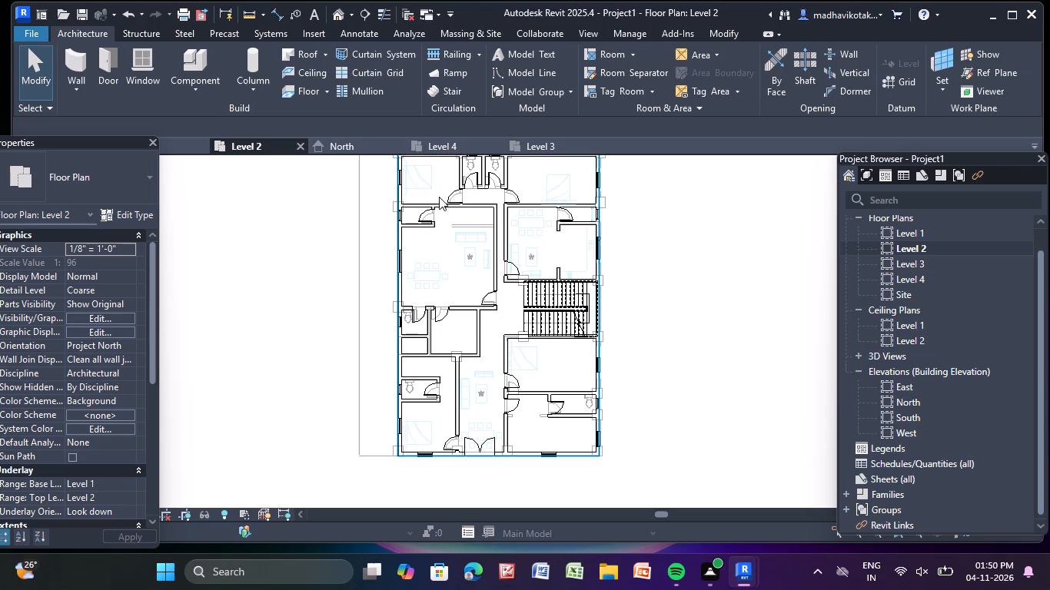
scroll(510, 300, down, 1)
middle_drag(509, 301, 503, 329)
scroll(497, 317, up, 4)
middle_drag(455, 238, 440, 321)
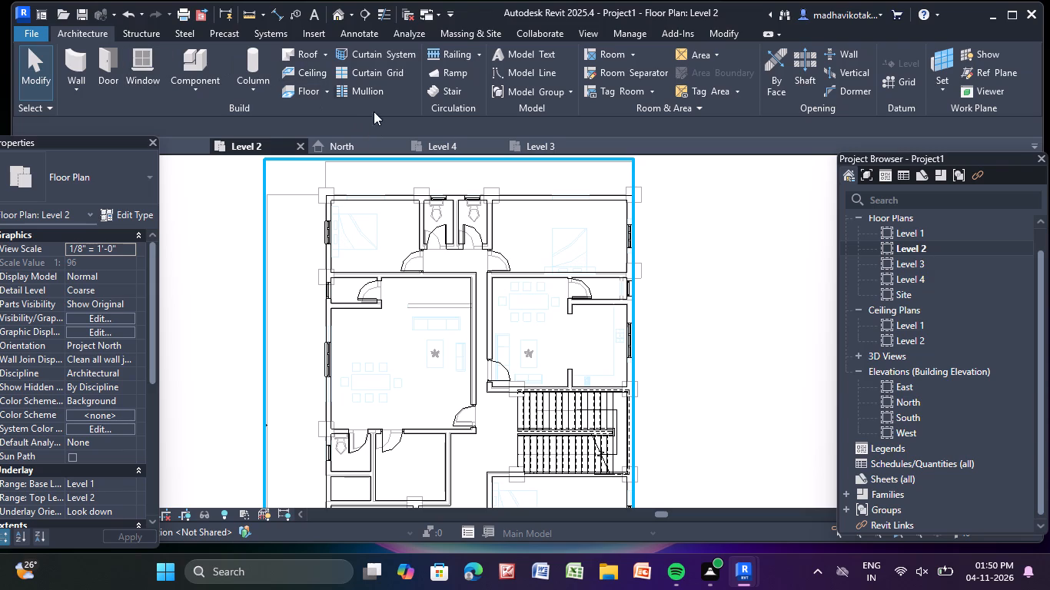
click(333, 10)
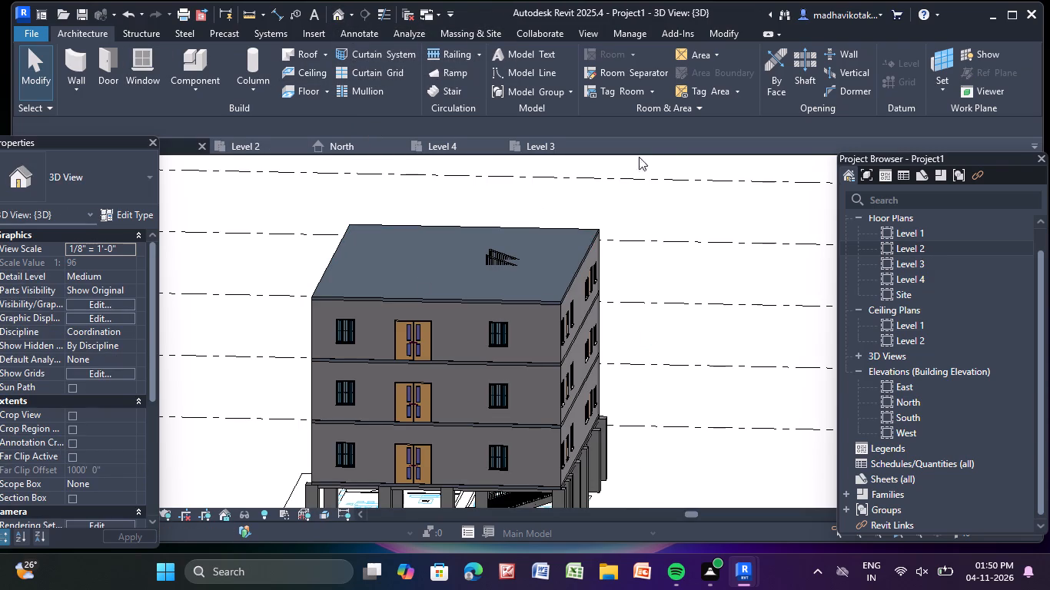
double_click(924, 247)
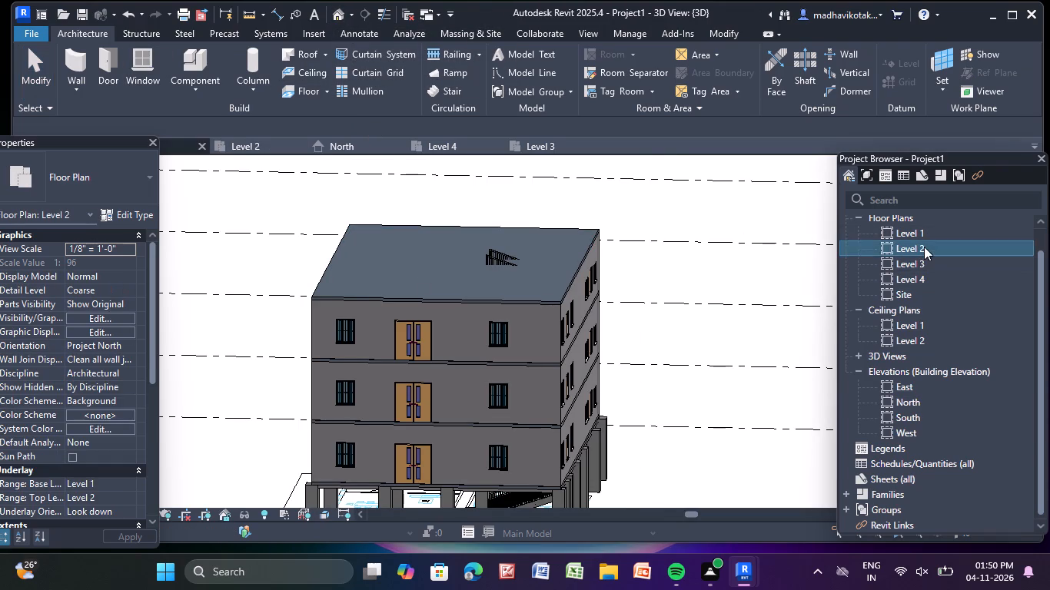
scroll(708, 220, down, 3)
middle_drag(561, 389, 520, 277)
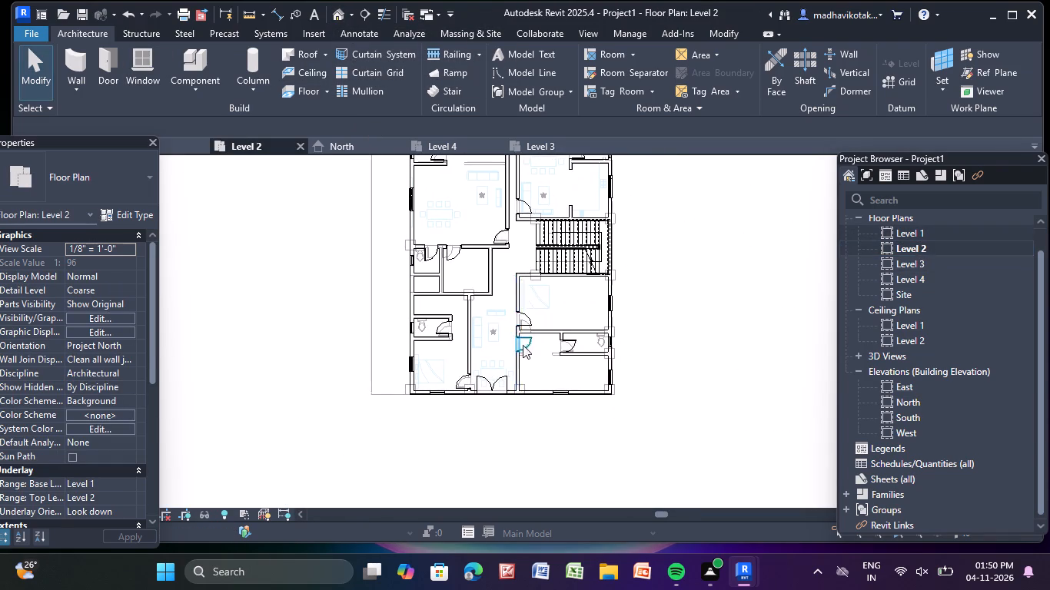
scroll(526, 360, down, 1)
middle_drag(520, 383, 493, 429)
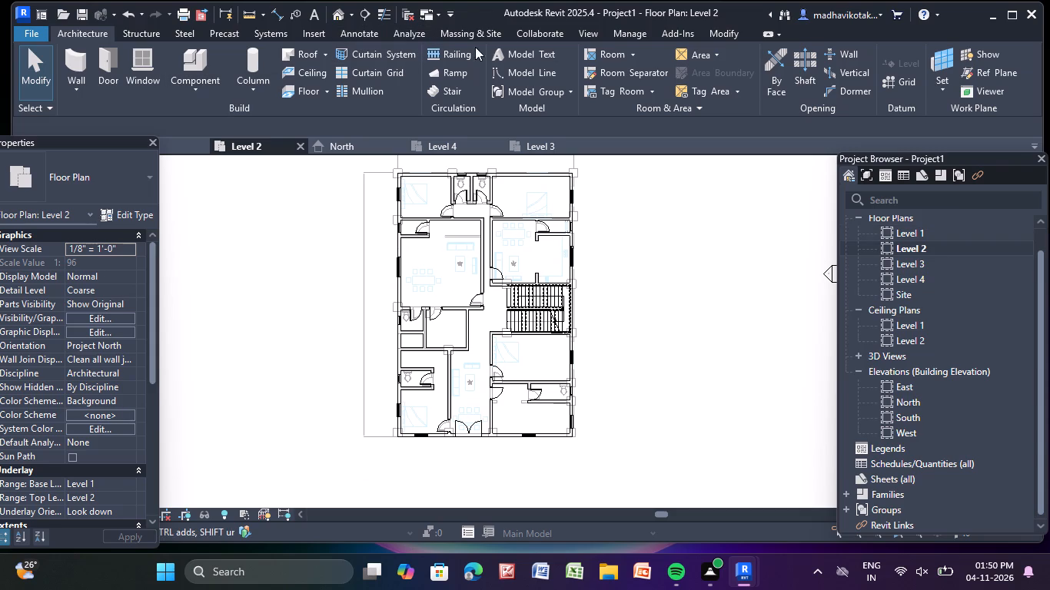
On Level 2, start a floor and sketch a rectangular boundary outside the full south wall, about 39' 9" long and 2' 8 1/2" deep.
click(301, 94)
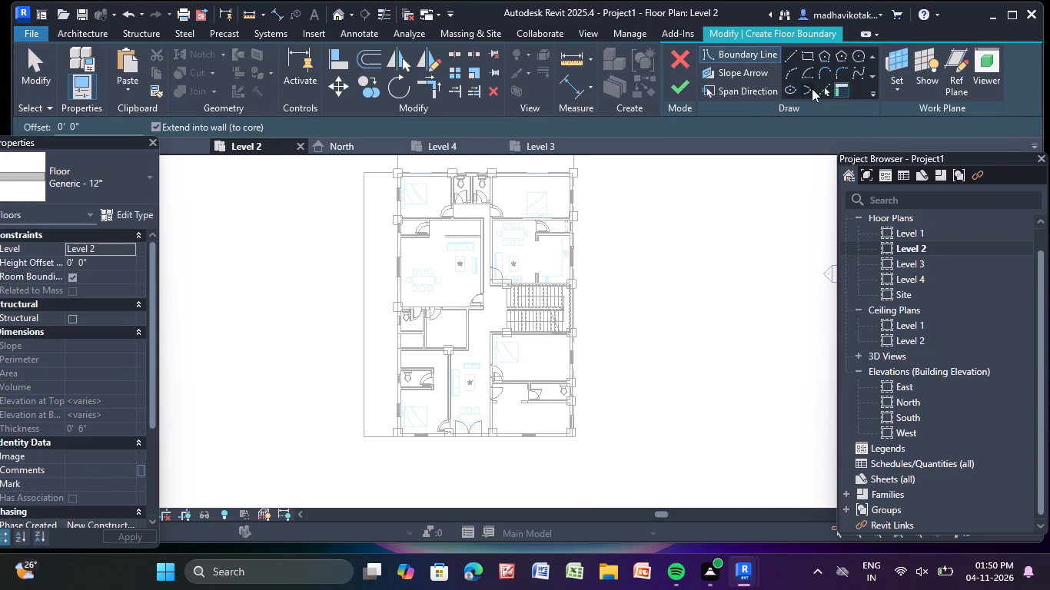
click(809, 51)
middle_drag(565, 423, 563, 360)
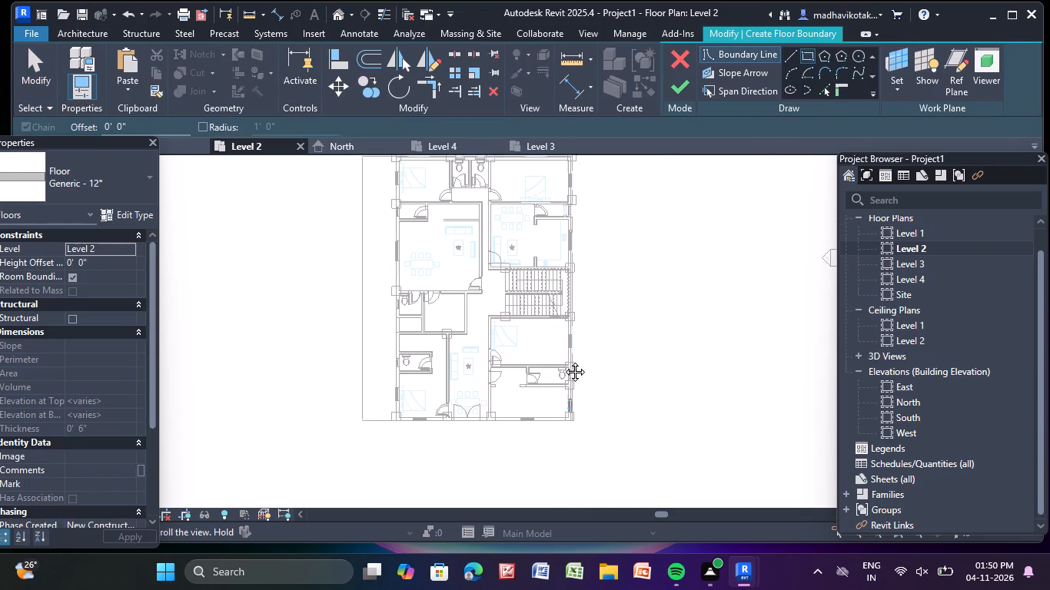
middle_drag(563, 360, 537, 233)
scroll(390, 285, up, 10)
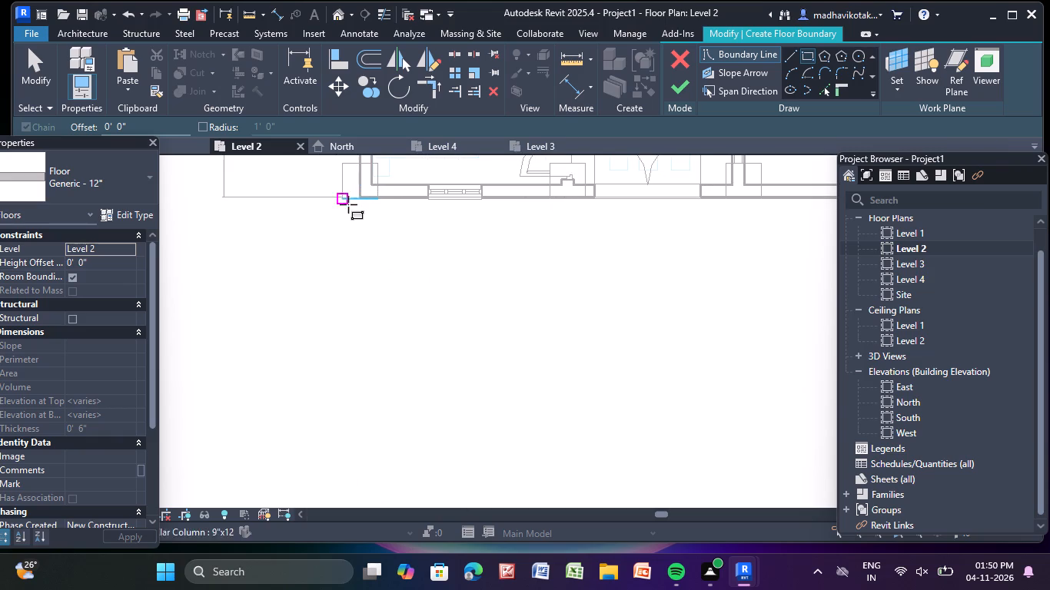
scroll(355, 201, up, 5)
click(364, 194)
scroll(681, 268, down, 2)
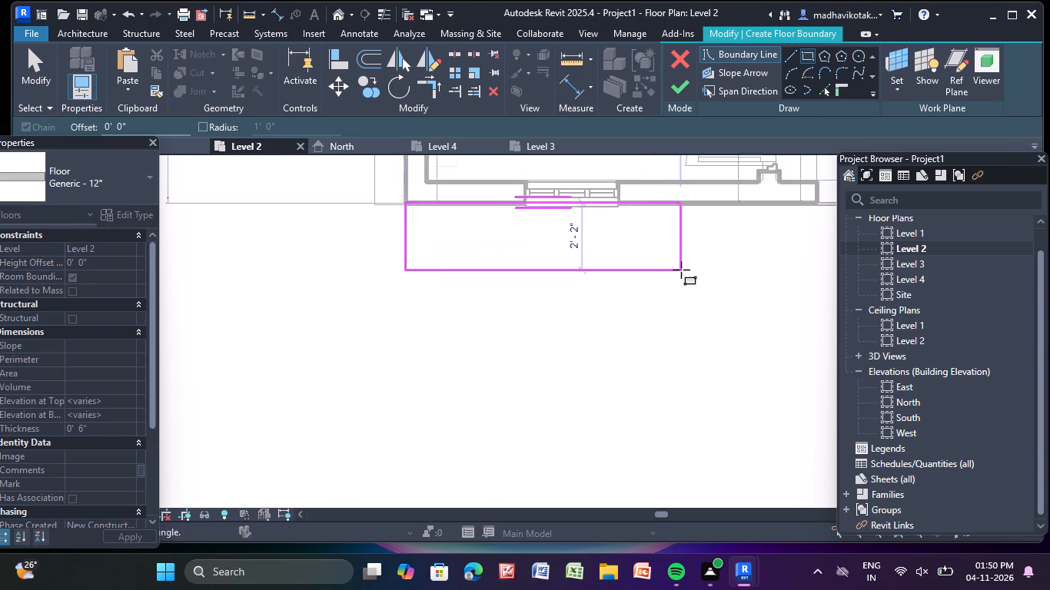
scroll(681, 270, down, 1)
middle_drag(681, 270, 472, 332)
scroll(809, 348, down, 2)
middle_drag(806, 349, 702, 406)
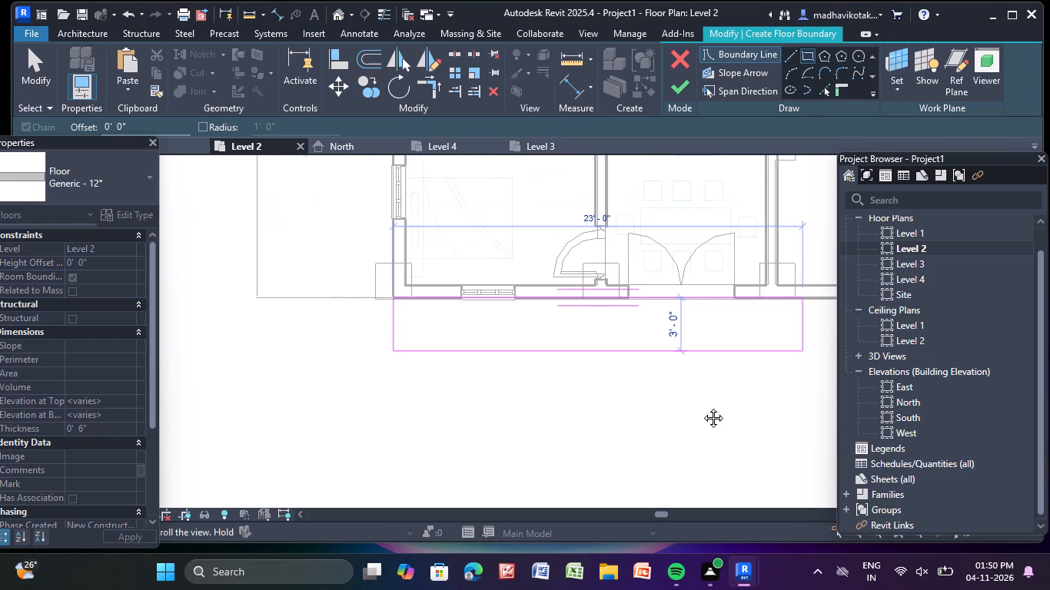
middle_drag(702, 406, 428, 376)
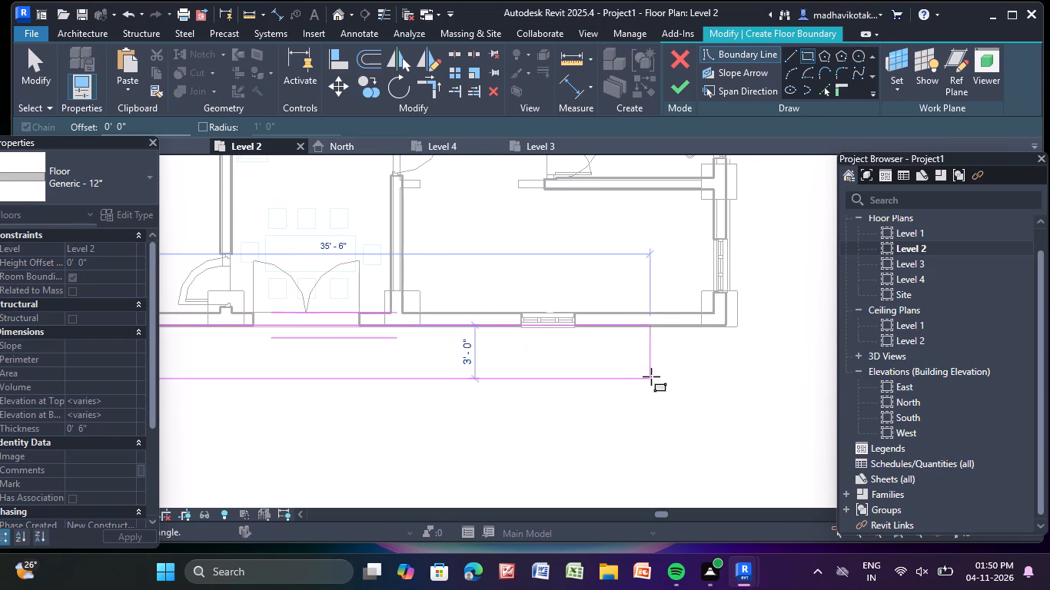
click(727, 373)
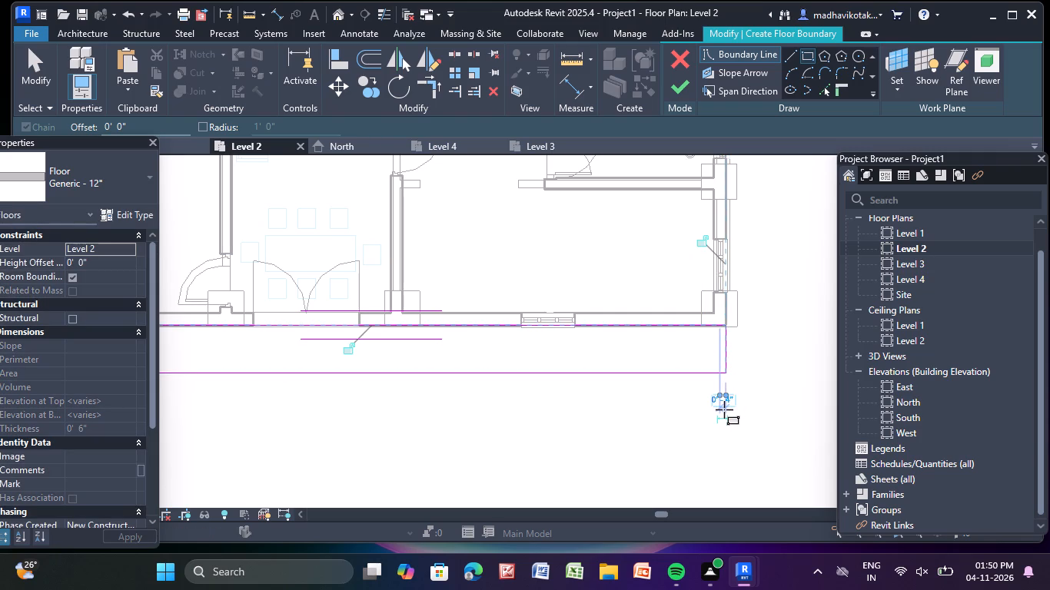
key(Escape)
key(Escape)
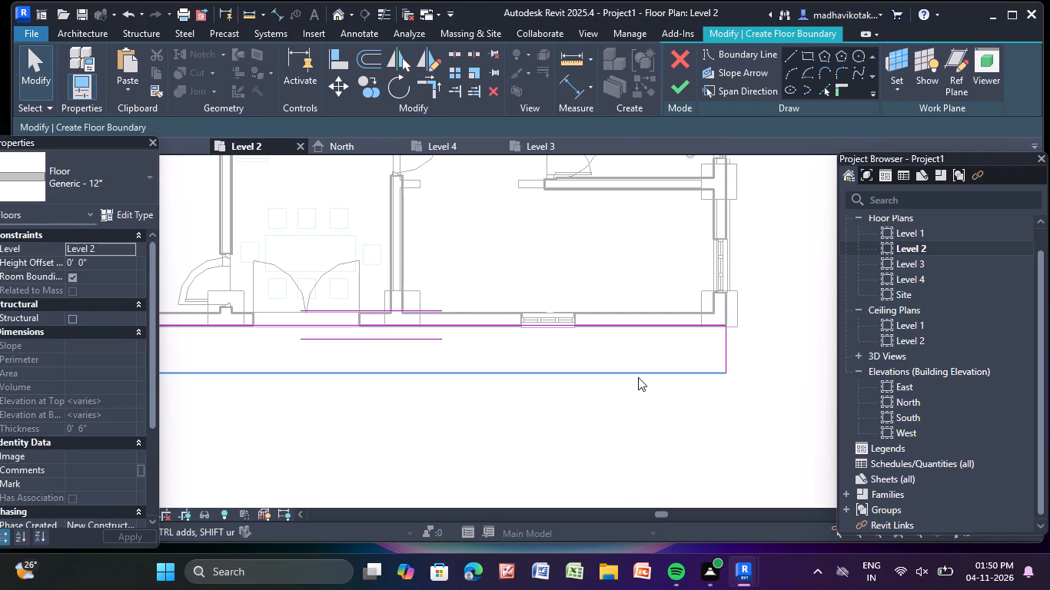
Set the floor boundary's depth from the south wall to 7' 0" and finish the floor sketch.
click(638, 377)
middle_drag(643, 376, 787, 373)
scroll(751, 371, down, 5)
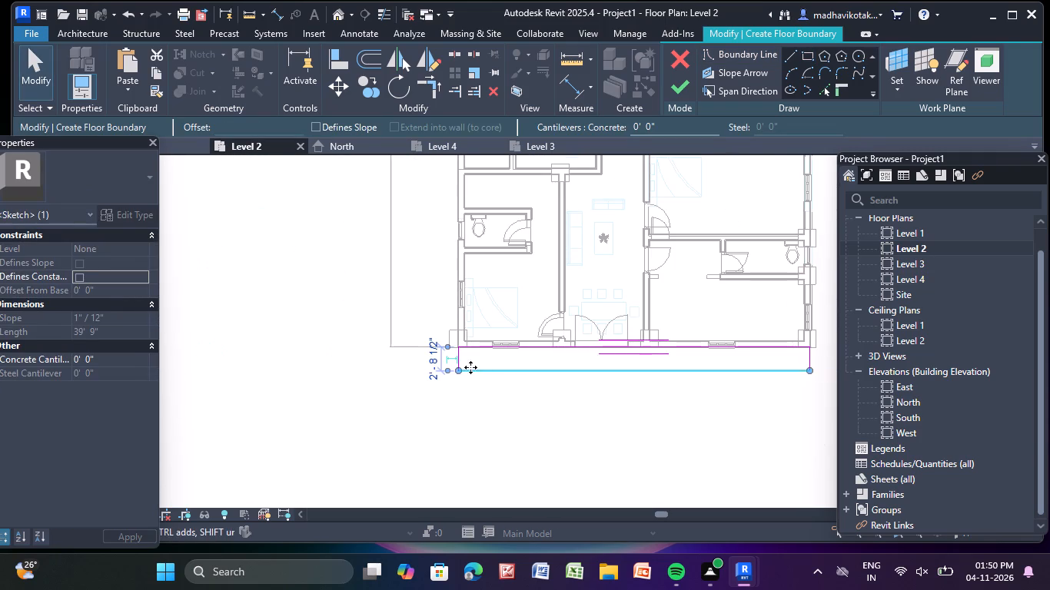
scroll(460, 368, up, 8)
click(442, 372)
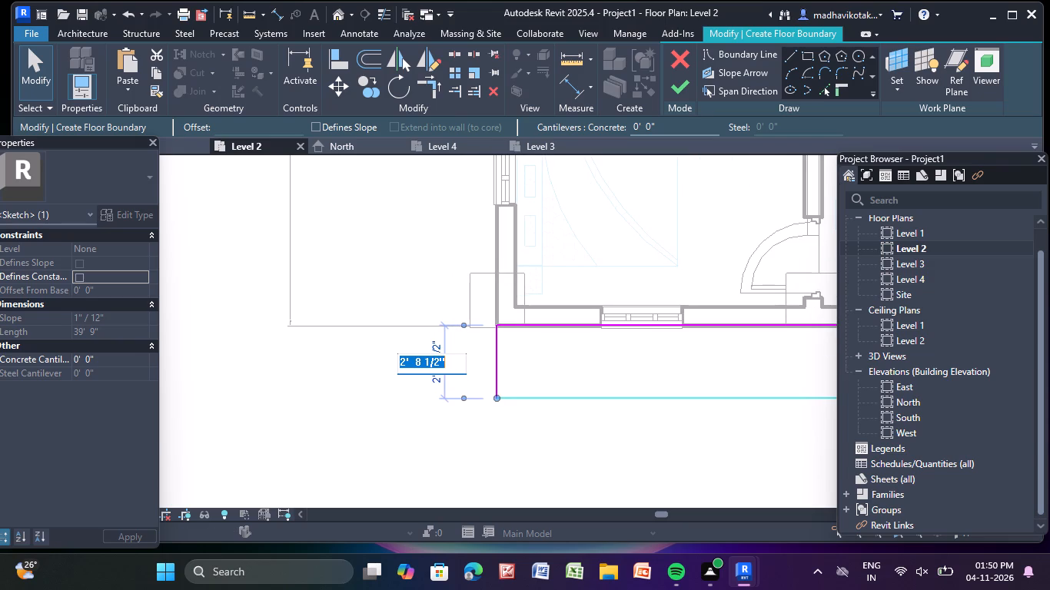
key(BackSpace)
key(BackSpace)
key(BackSpace)
key(BackSpace)
key(BackSpace)
key(BackSpace)
key(BackSpace)
key(BackSpace)
key(BackSpace)
key(BackSpace)
key(BackSpace)
key(BackSpace)
key(BackSpace)
key(BackSpace)
key(BackSpace)
key(BackSpace)
key(BackSpace)
key(BackSpace)
key(BackSpace)
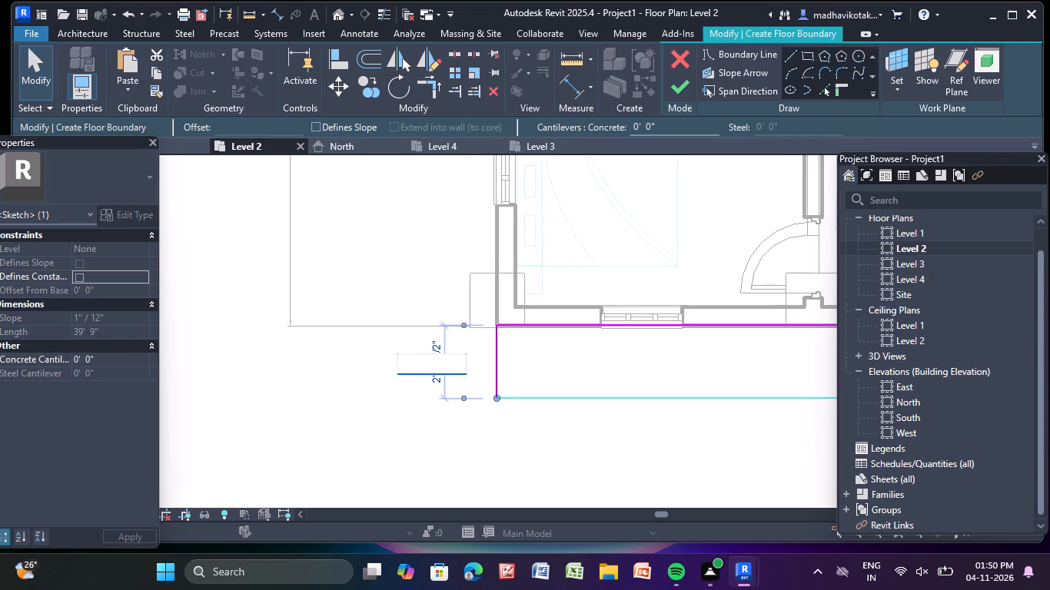
text(7')
key(Return)
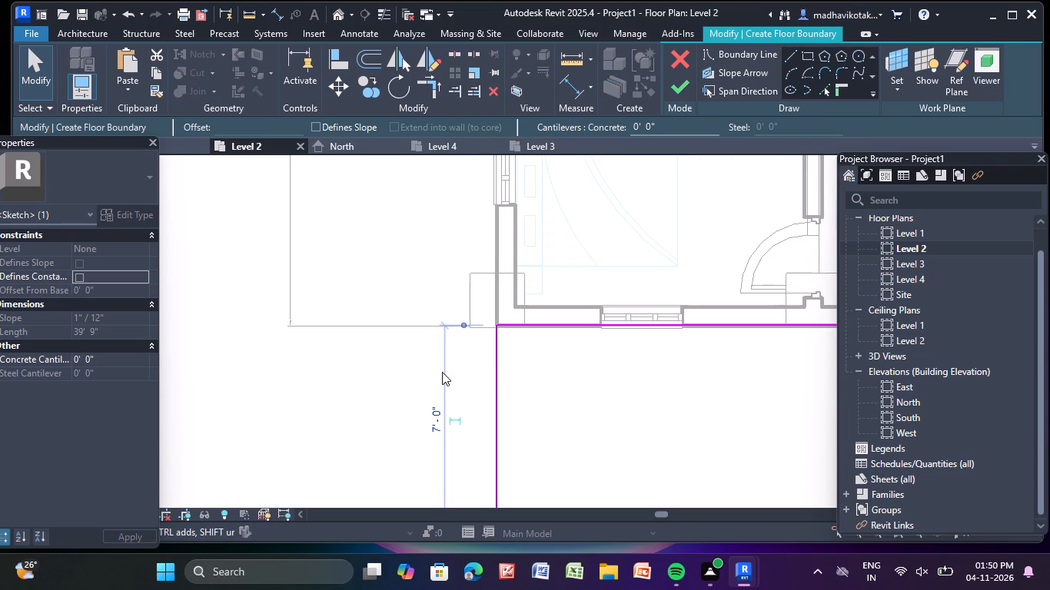
key(Escape)
scroll(442, 370, down, 9)
scroll(572, 412, down, 2)
middle_drag(520, 409, 381, 396)
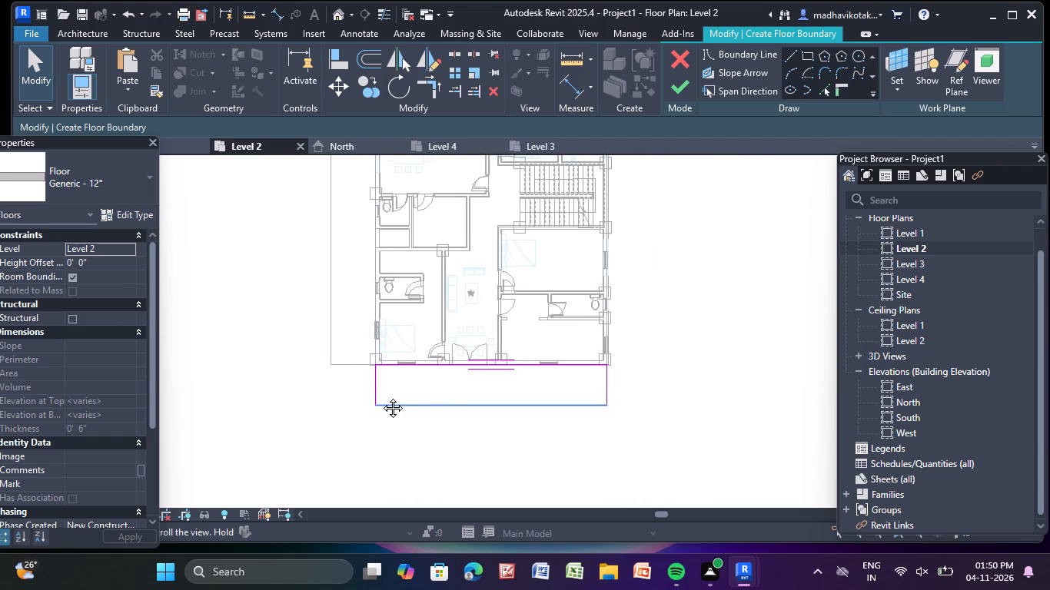
middle_drag(381, 396, 383, 394)
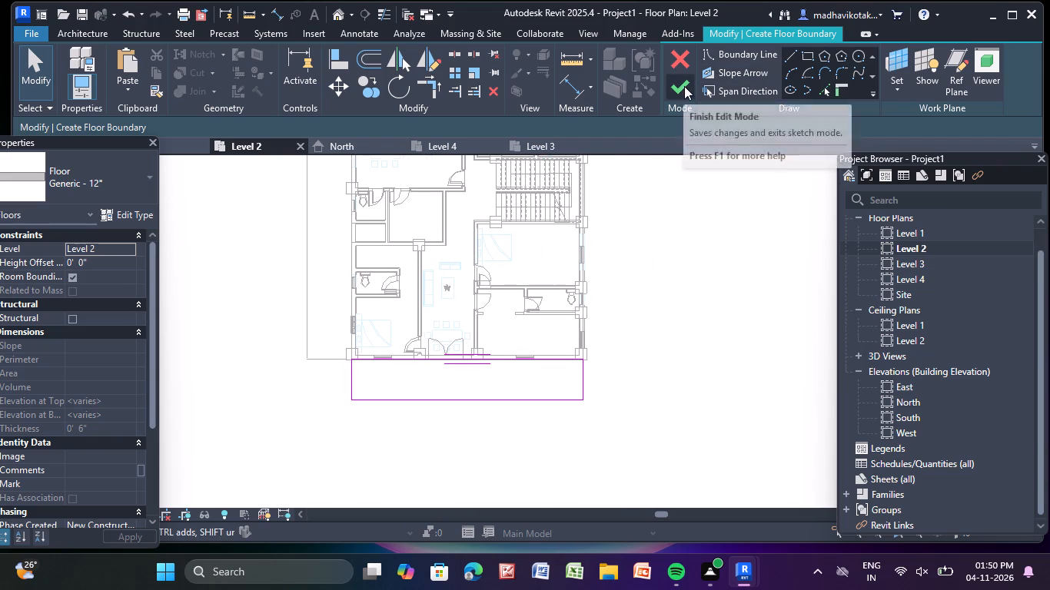
click(684, 86)
click(639, 340)
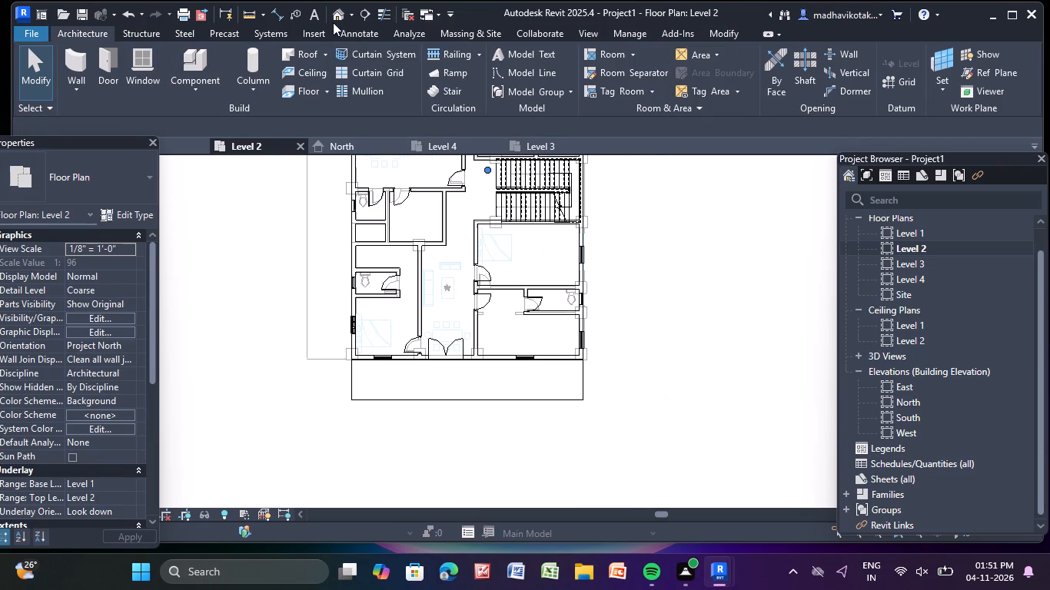
Examine the new projecting floor slab in the 3D view from the front, both sides and the corners.
click(340, 12)
middle_drag(613, 280, 583, 194)
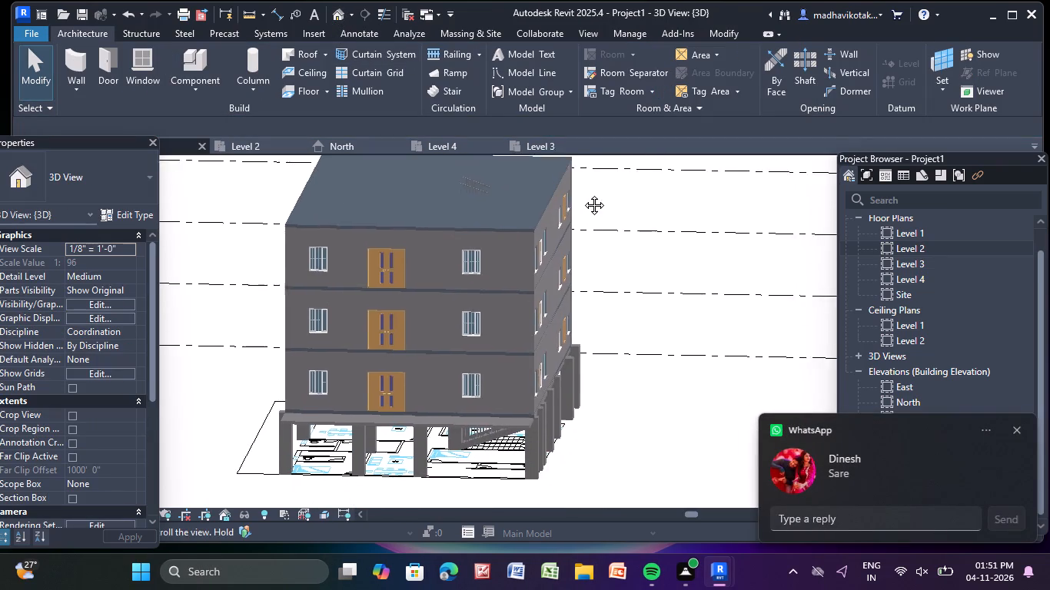
middle_drag(583, 194, 581, 188)
middle_drag(614, 399, 581, 416)
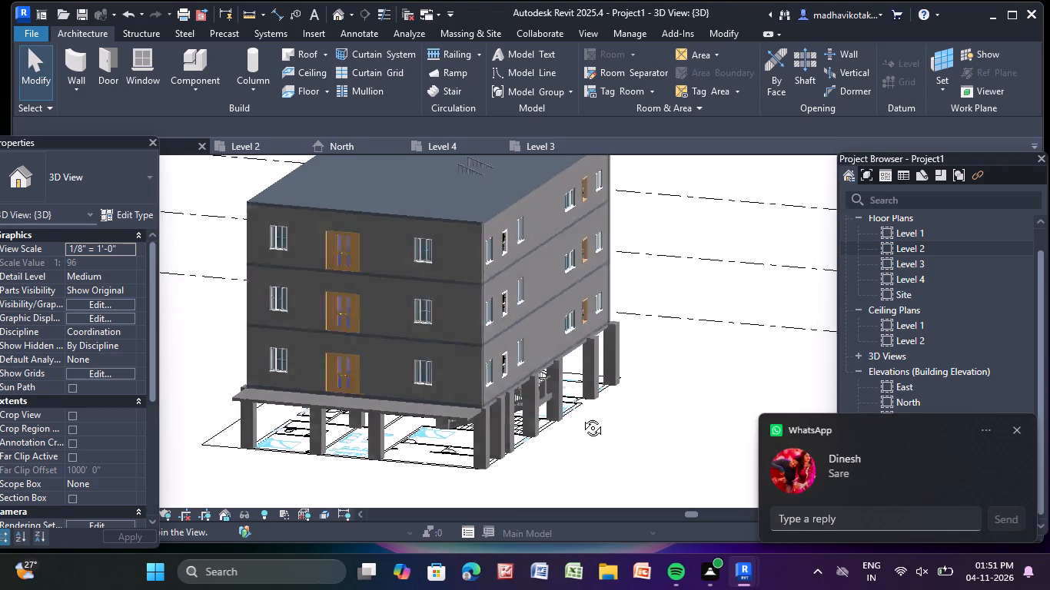
middle_drag(581, 416, 480, 439)
scroll(361, 407, up, 6)
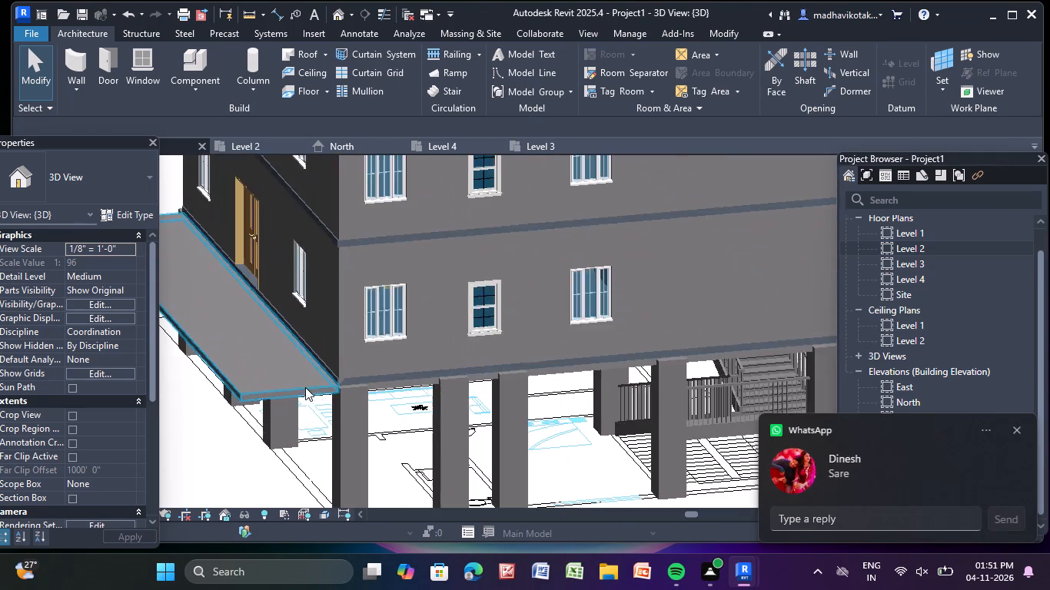
scroll(301, 381, down, 2)
middle_drag(301, 379, 536, 346)
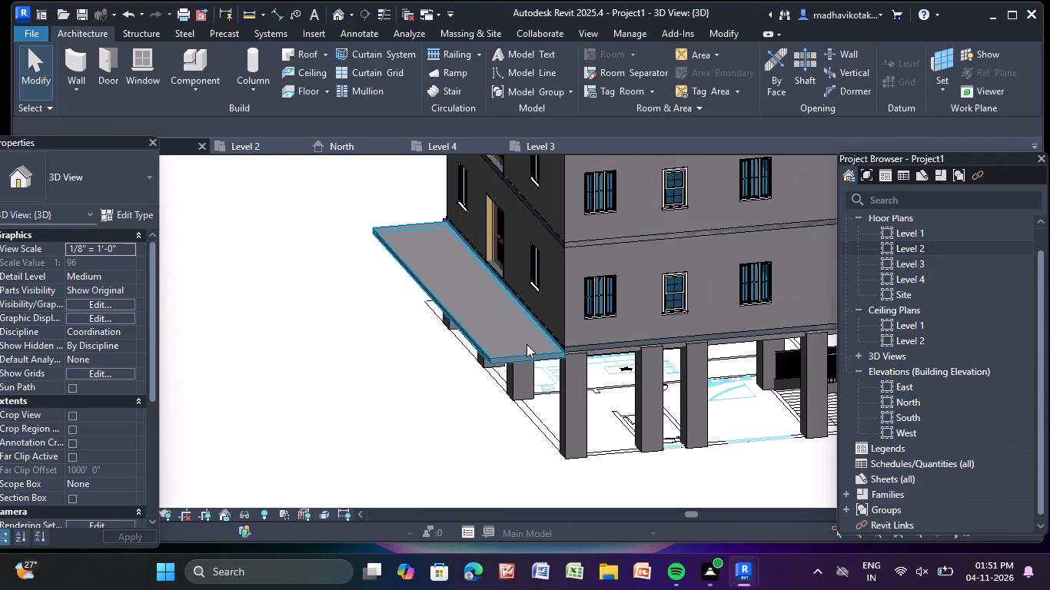
shift+middle_drag(498, 335, 609, 446)
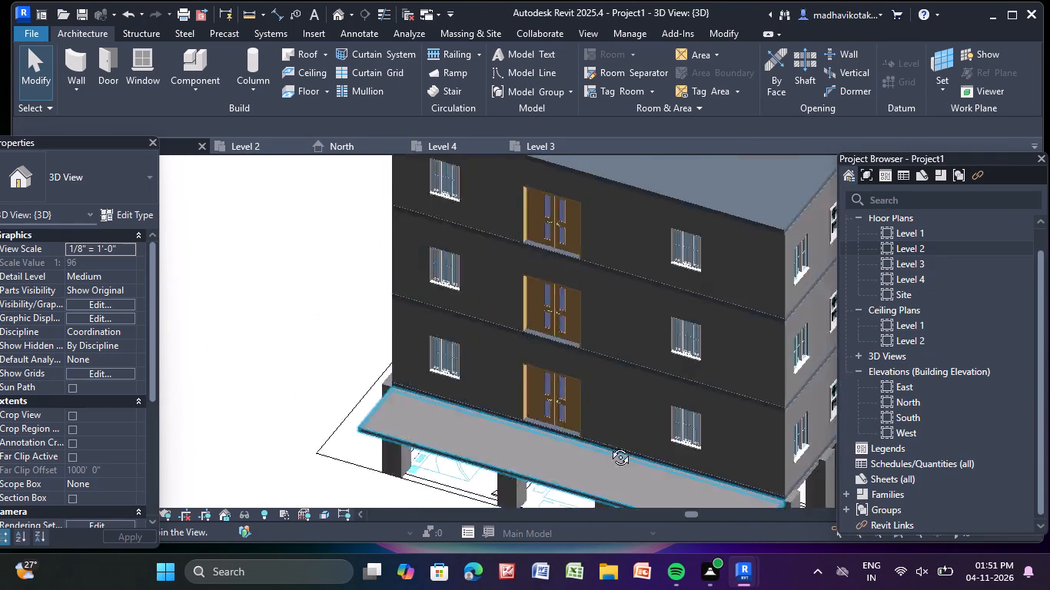
shift+middle_drag(609, 446, 686, 392)
scroll(687, 386, down, 5)
middle_drag(685, 385, 543, 307)
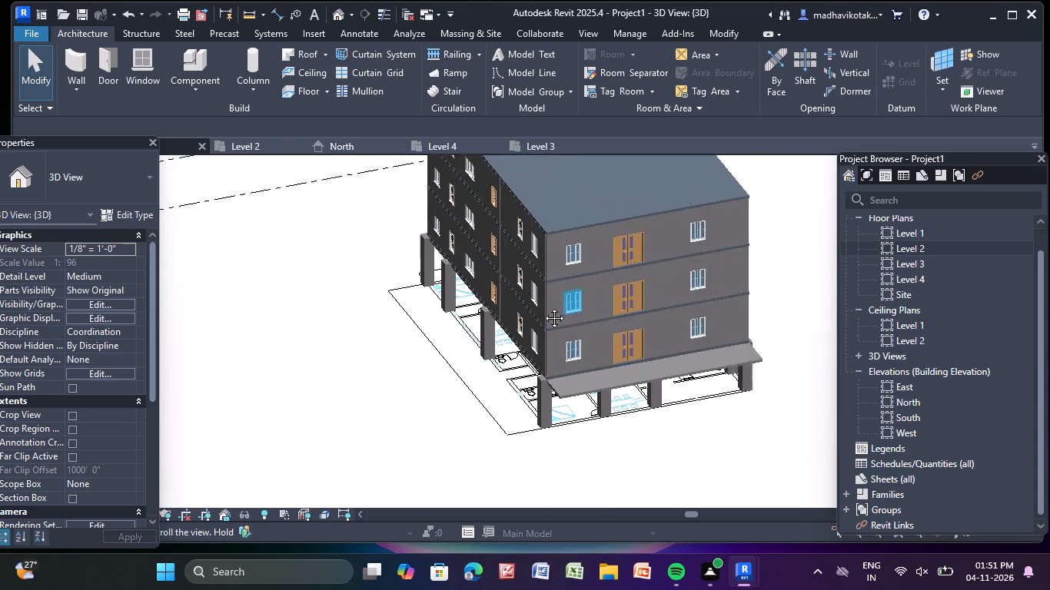
middle_drag(543, 307, 533, 305)
shift+middle_drag(562, 419, 630, 429)
shift+scroll(656, 387, up, 9)
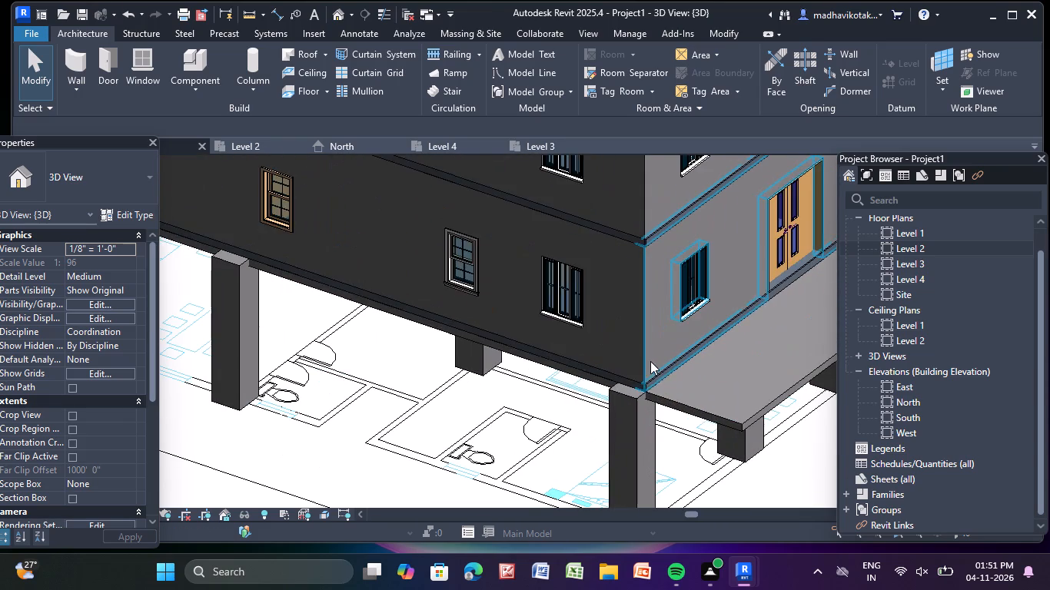
middle_drag(557, 356, 447, 343)
scroll(447, 343, up, 1)
scroll(447, 340, down, 7)
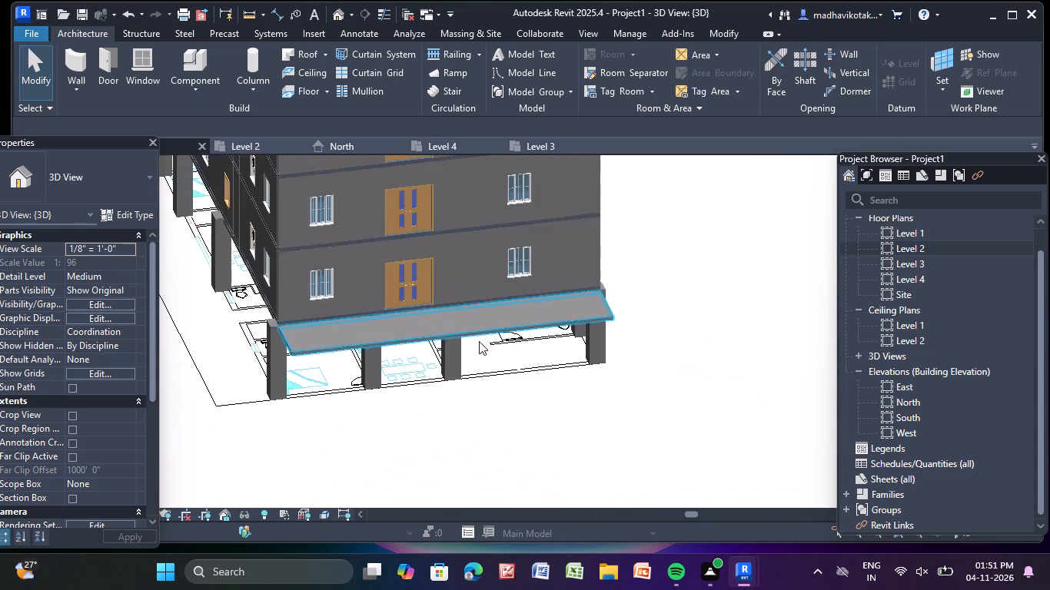
scroll(479, 341, down, 2)
shift+middle_drag(617, 407, 592, 346)
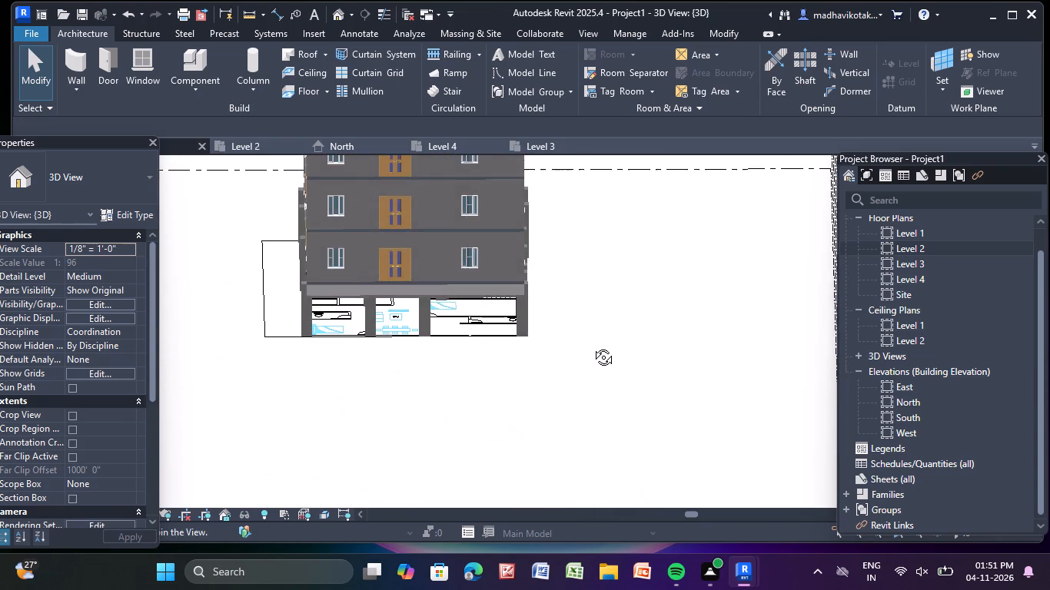
shift+middle_drag(592, 346, 589, 343)
Copy the projecting Level 2 floor slab and paste it aligned to Levels 3 and 4.
middle_drag(519, 312, 580, 441)
scroll(532, 413, up, 5)
click(519, 425)
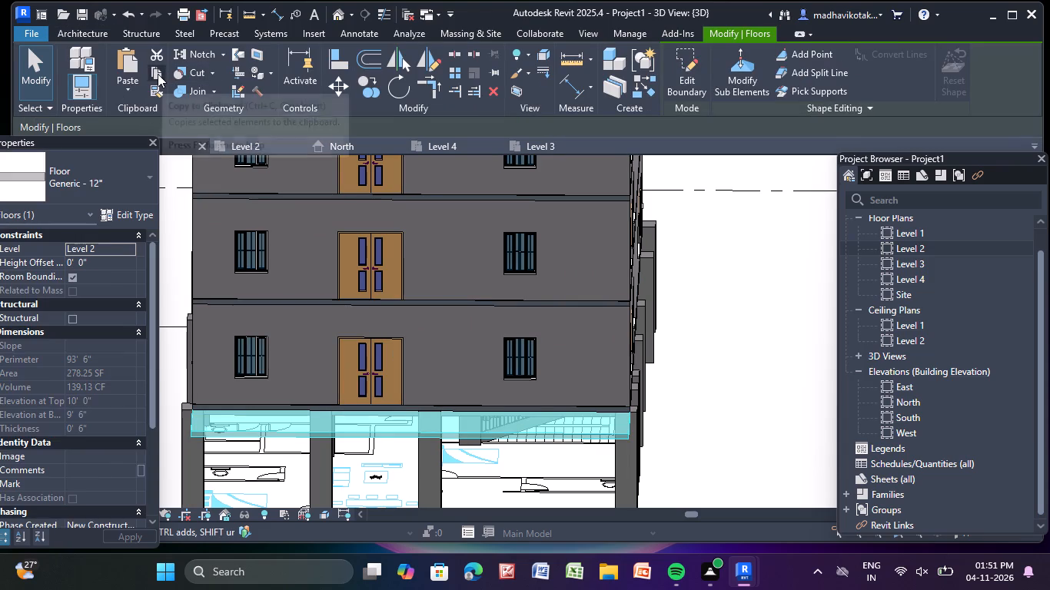
click(158, 74)
click(122, 98)
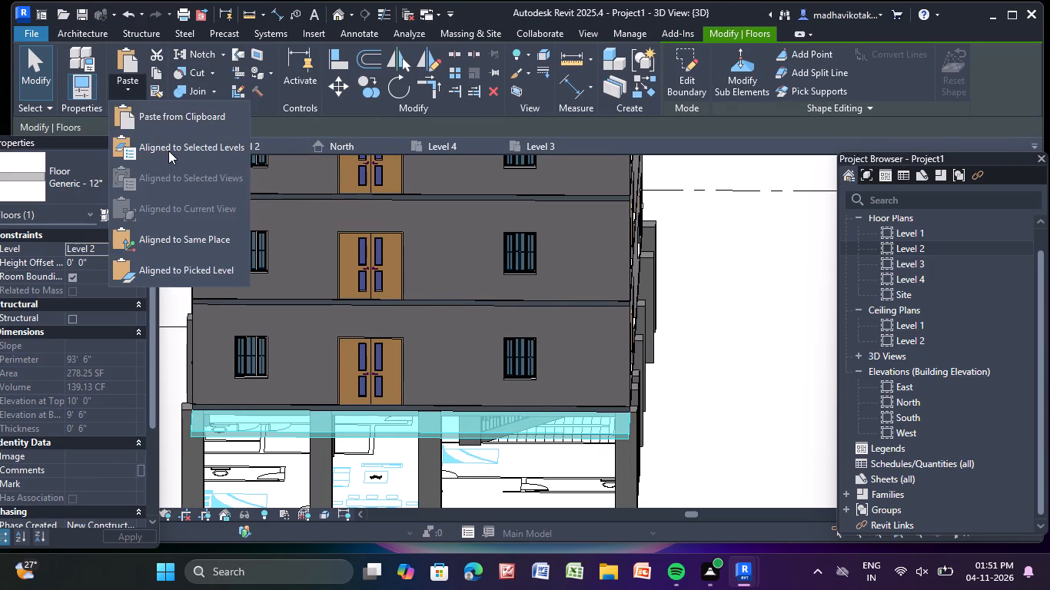
click(168, 151)
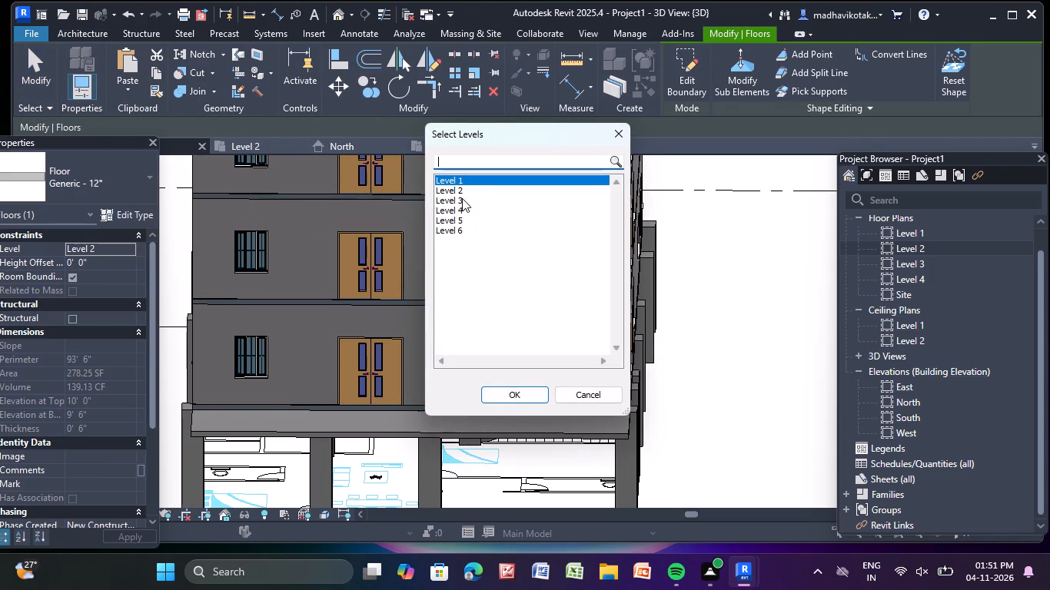
drag(461, 198, 462, 205)
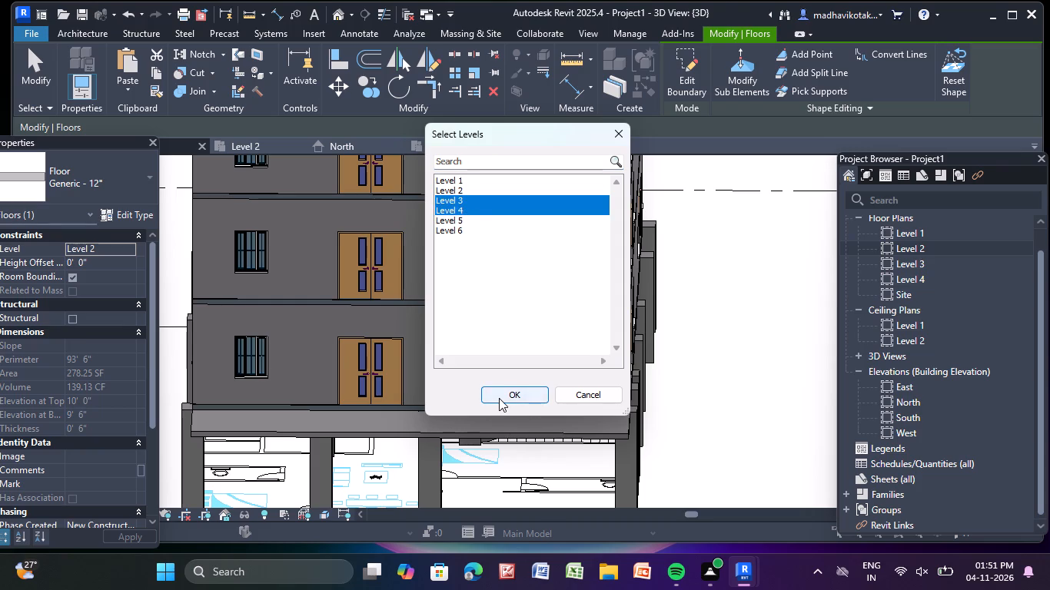
click(499, 397)
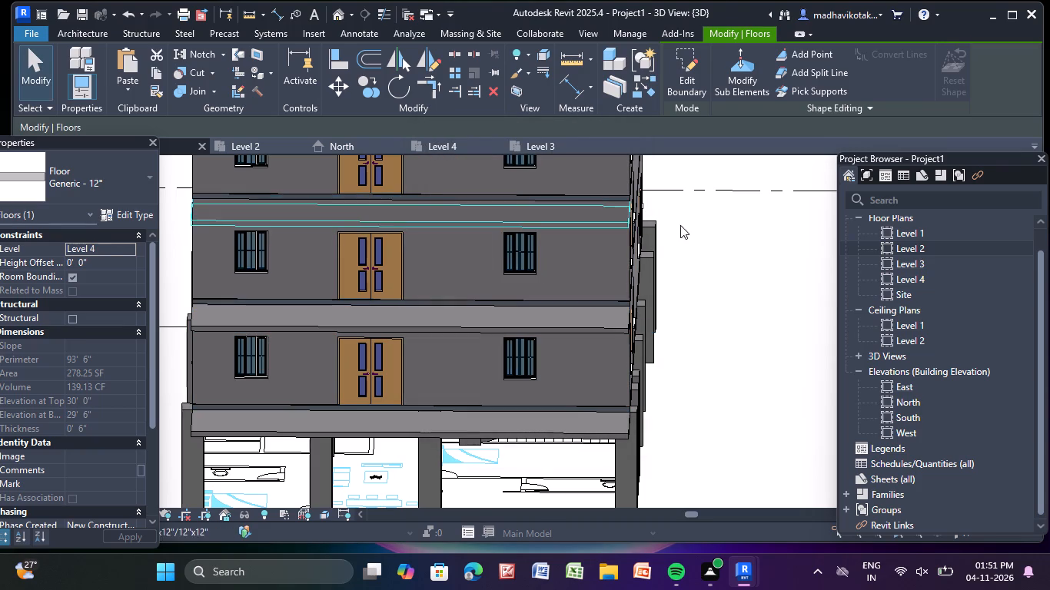
click(693, 221)
Examine the stacked projecting slabs on the building from the front and side in 3D.
scroll(693, 220, down, 3)
middle_drag(691, 223, 663, 318)
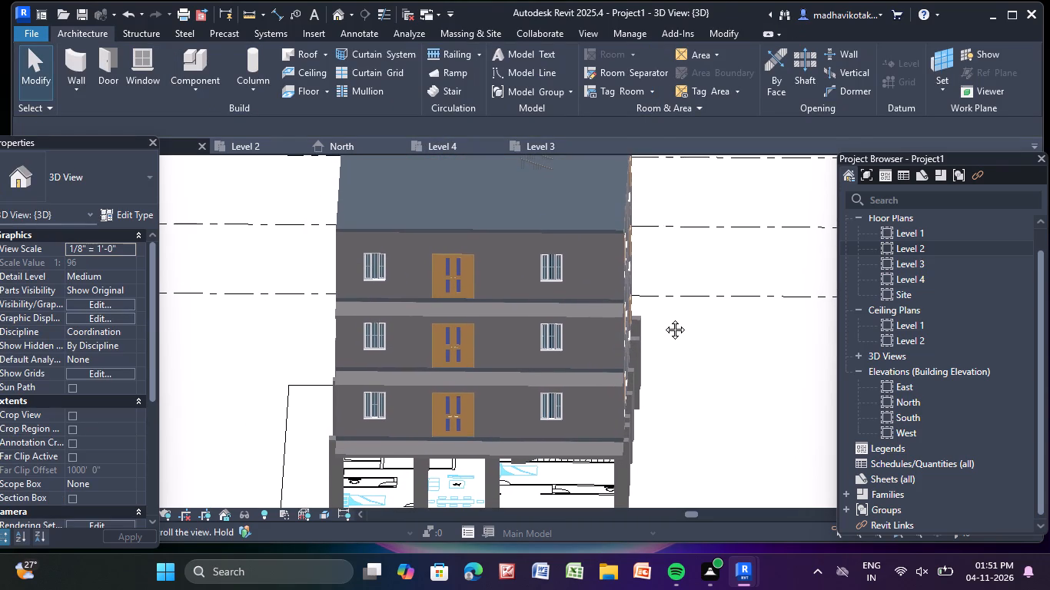
middle_drag(663, 318, 640, 270)
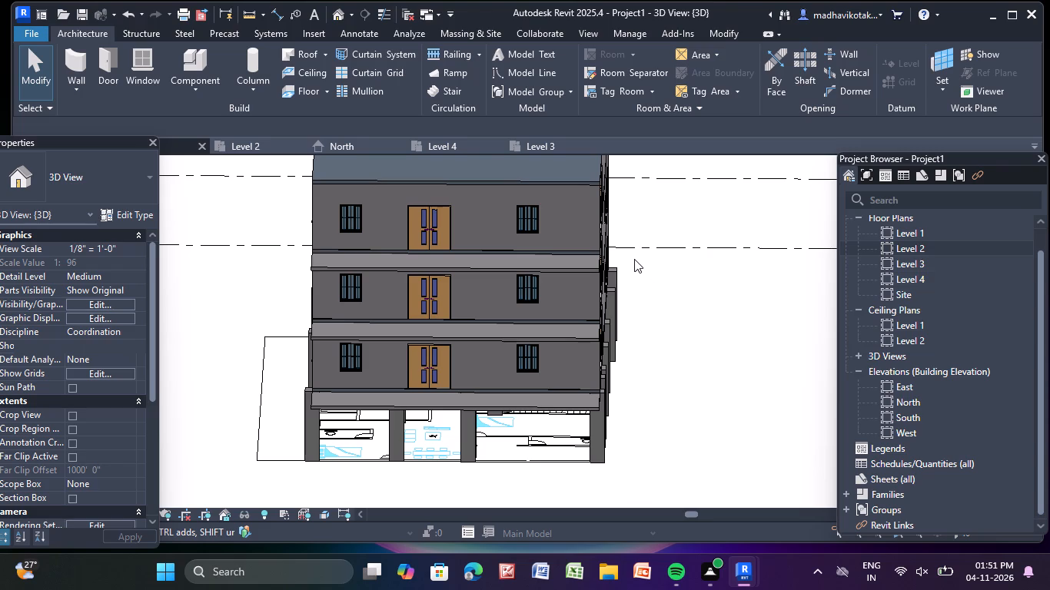
shift+middle_drag(633, 258, 503, 258)
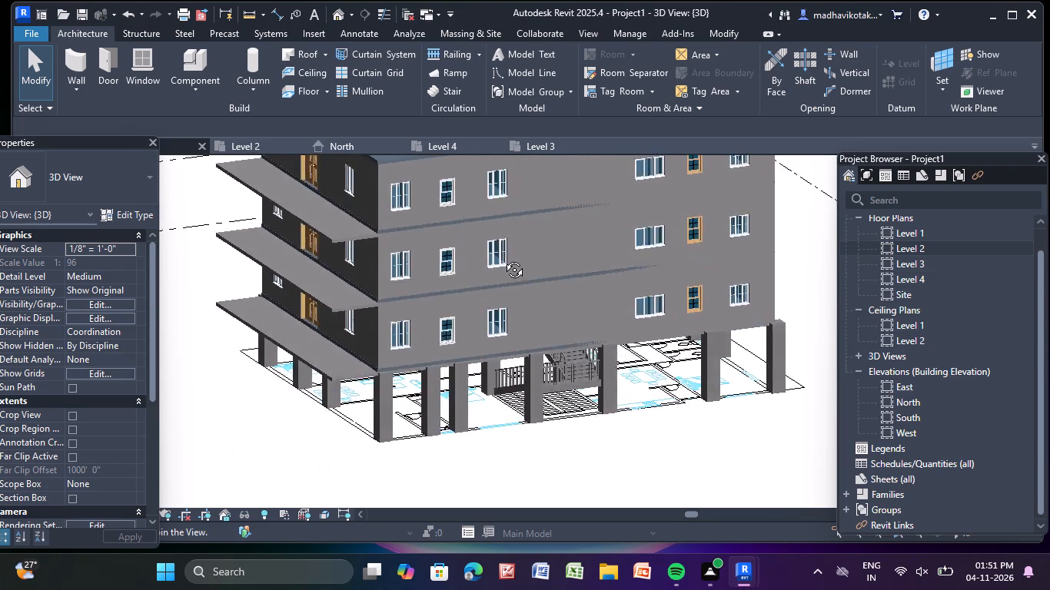
shift+middle_drag(503, 258, 483, 250)
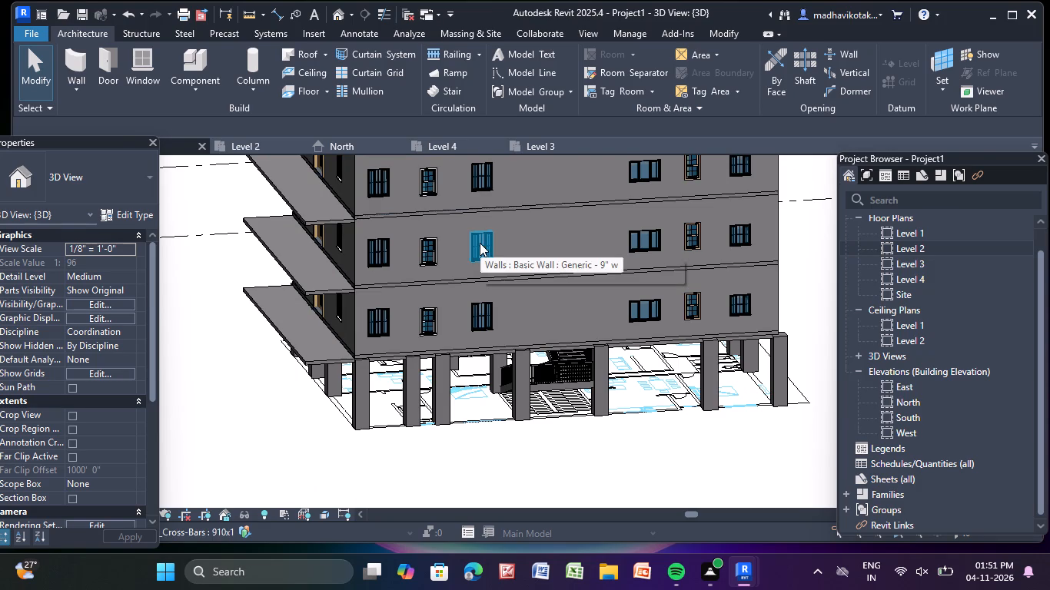
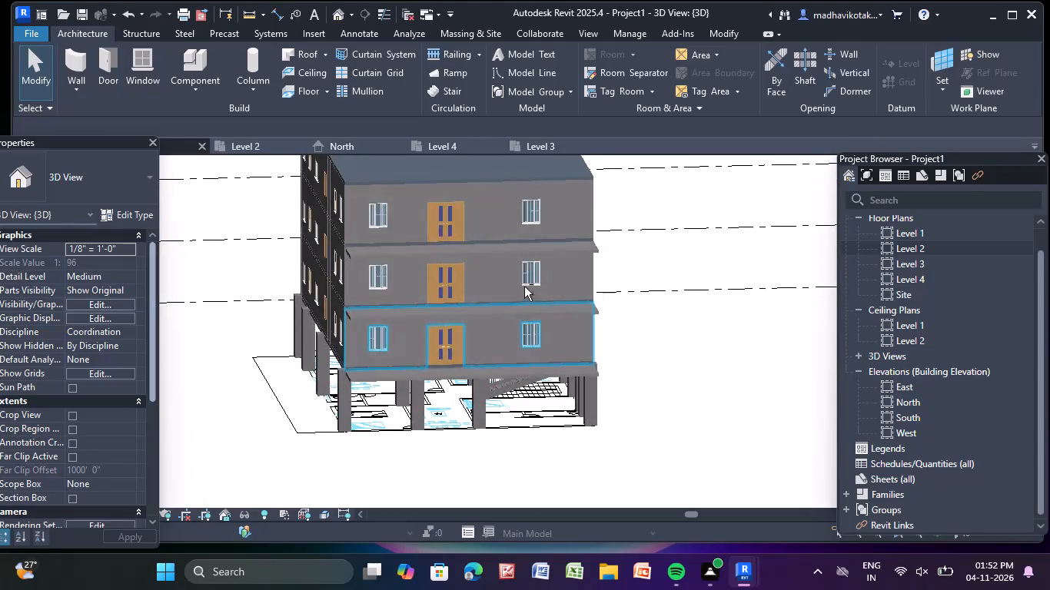
On the Level 2 plan, start a Handrail - Rectangular railing path with a segment about 7' 0" long down the balcony slab's west edge.
scroll(468, 265, up, 3)
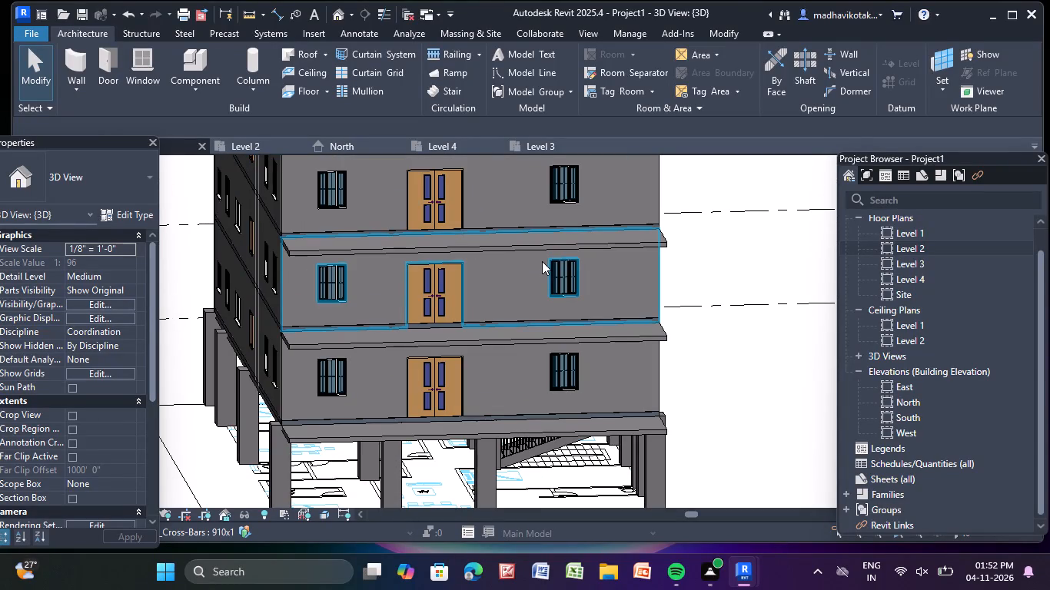
scroll(542, 261, down, 3)
middle_drag(662, 330, 655, 343)
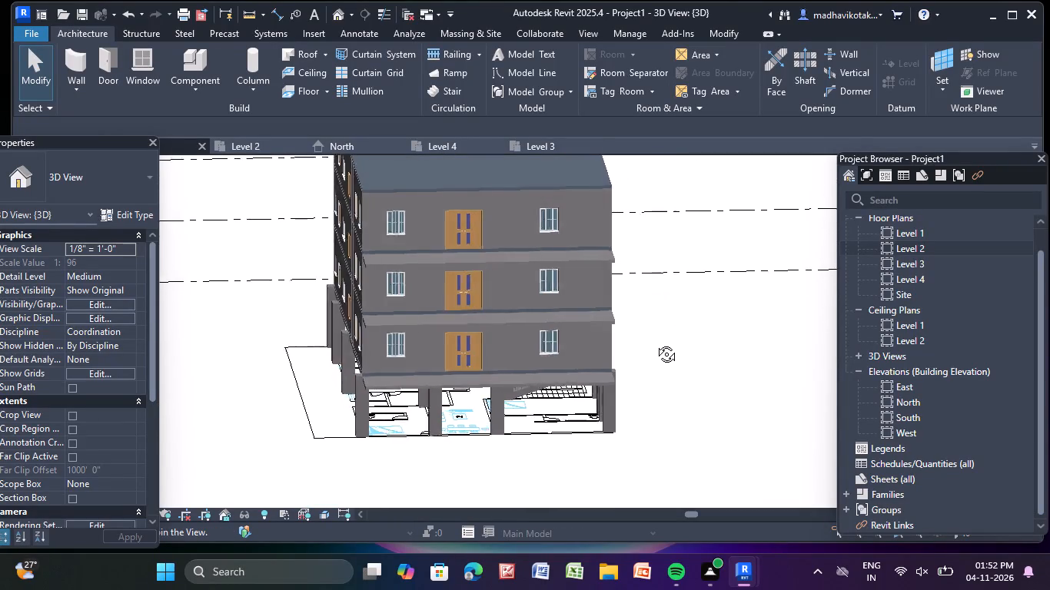
middle_drag(655, 343, 654, 343)
double_click(942, 248)
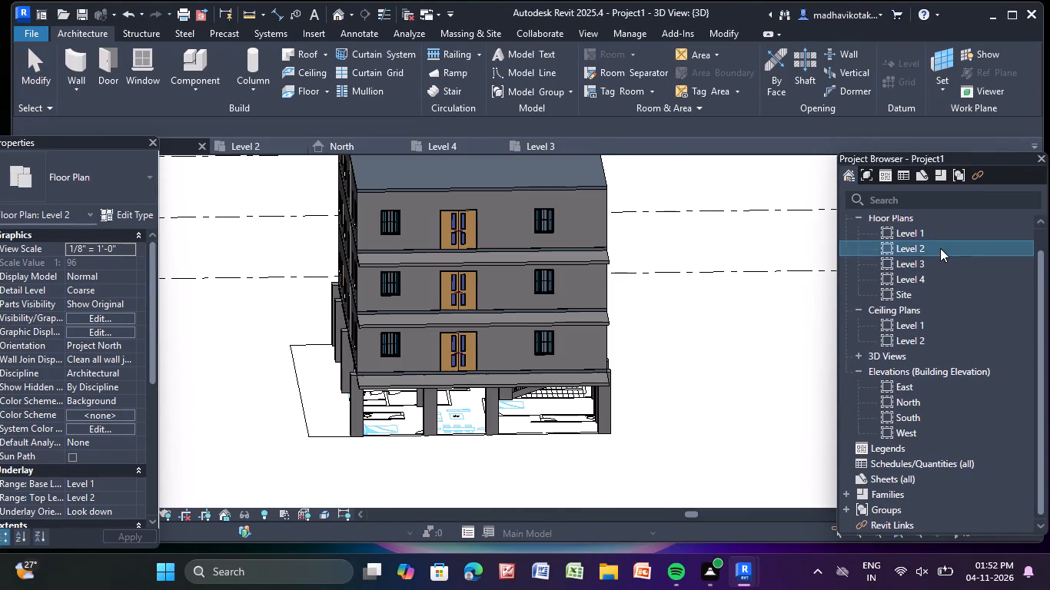
scroll(699, 258, down, 4)
middle_drag(684, 272, 676, 280)
scroll(527, 376, up, 10)
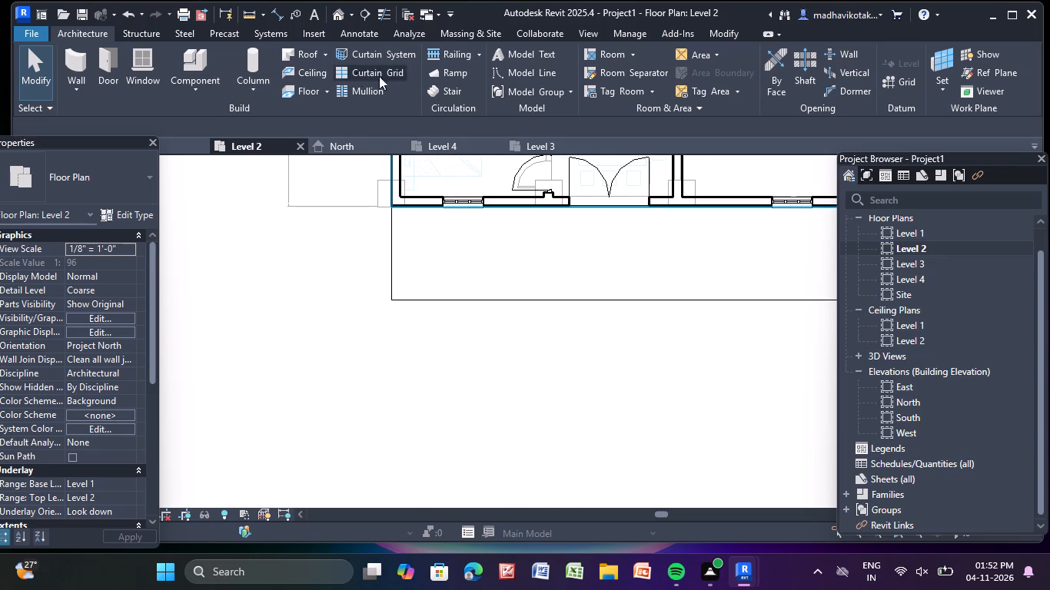
click(461, 52)
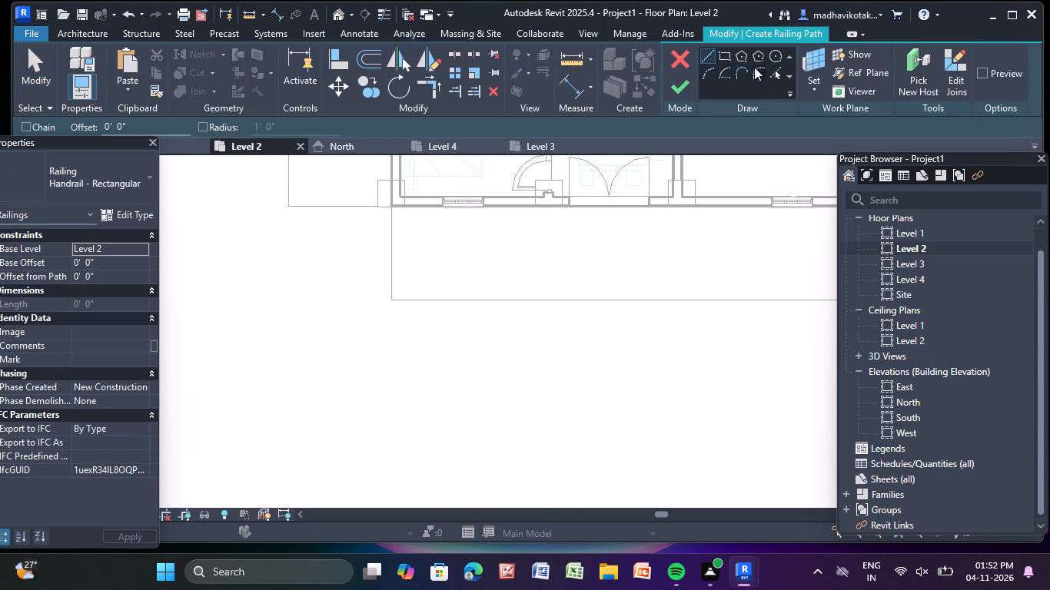
click(712, 54)
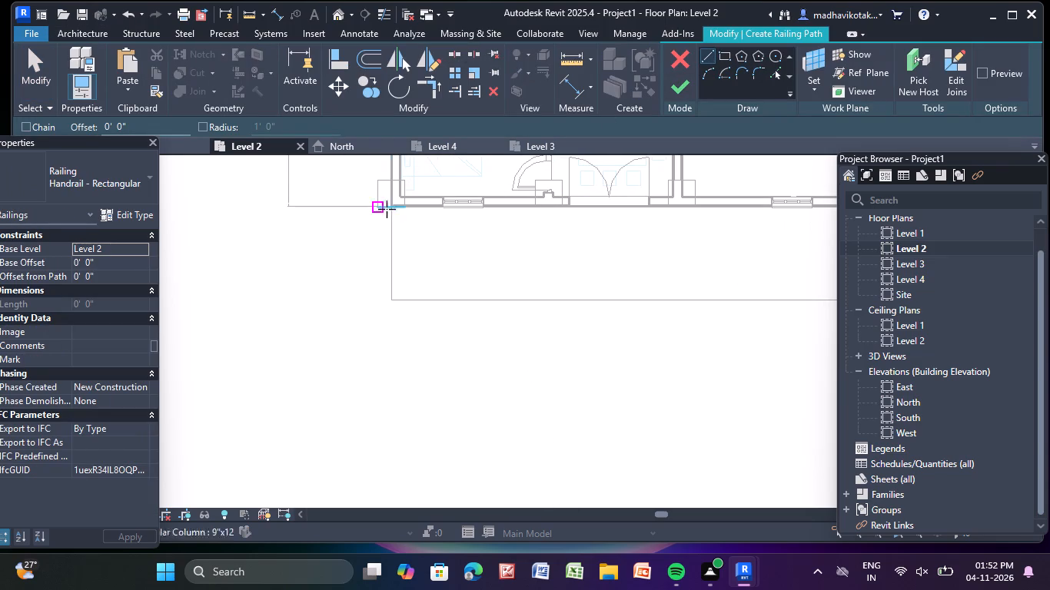
scroll(391, 204, up, 6)
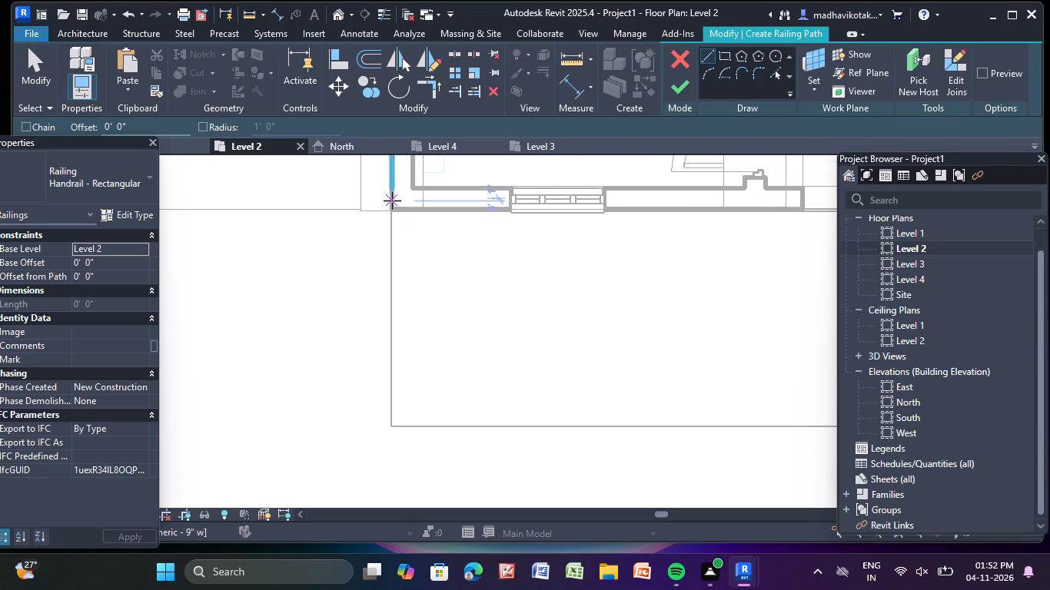
click(393, 207)
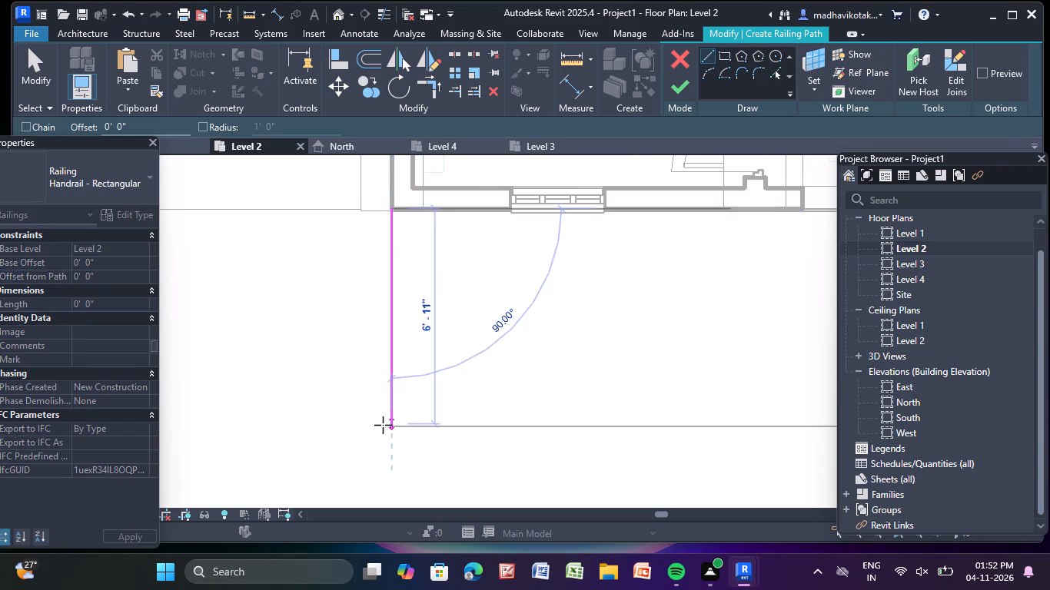
scroll(392, 426, up, 4)
middle_drag(392, 425, 390, 419)
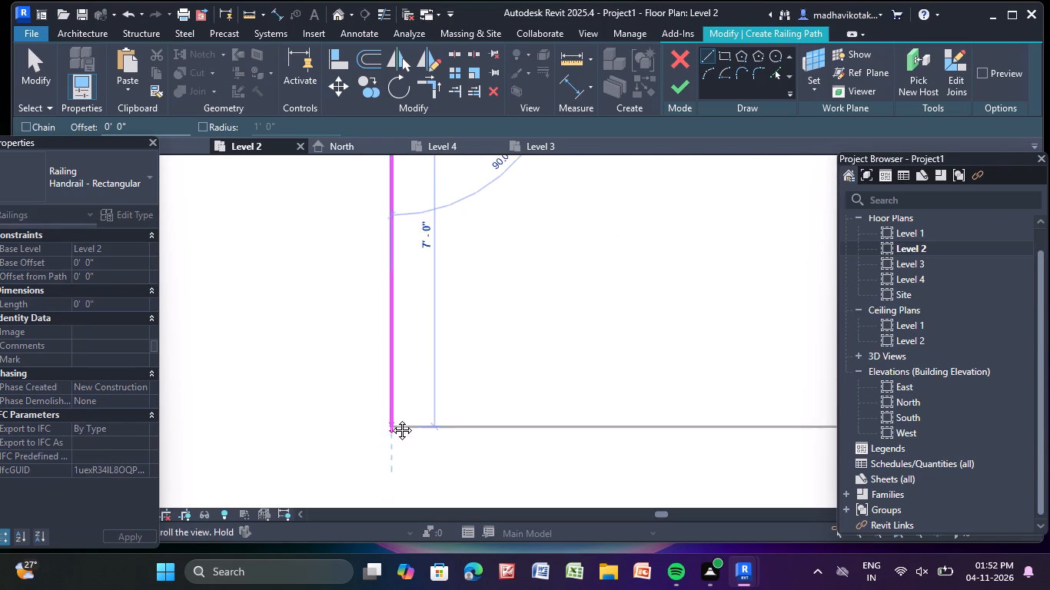
middle_drag(390, 419, 328, 233)
scroll(337, 248, up, 9)
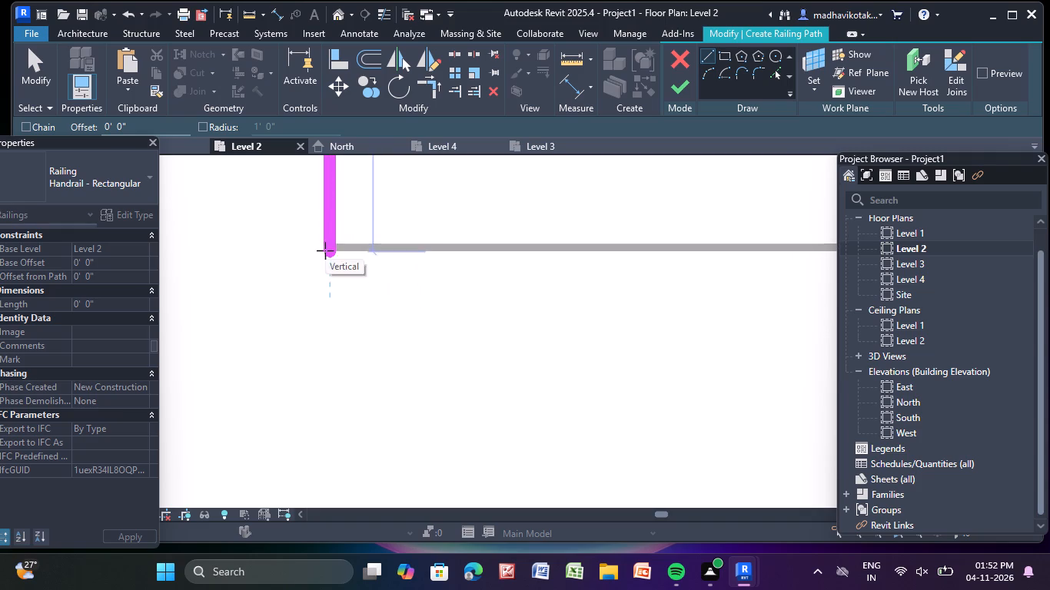
click(330, 245)
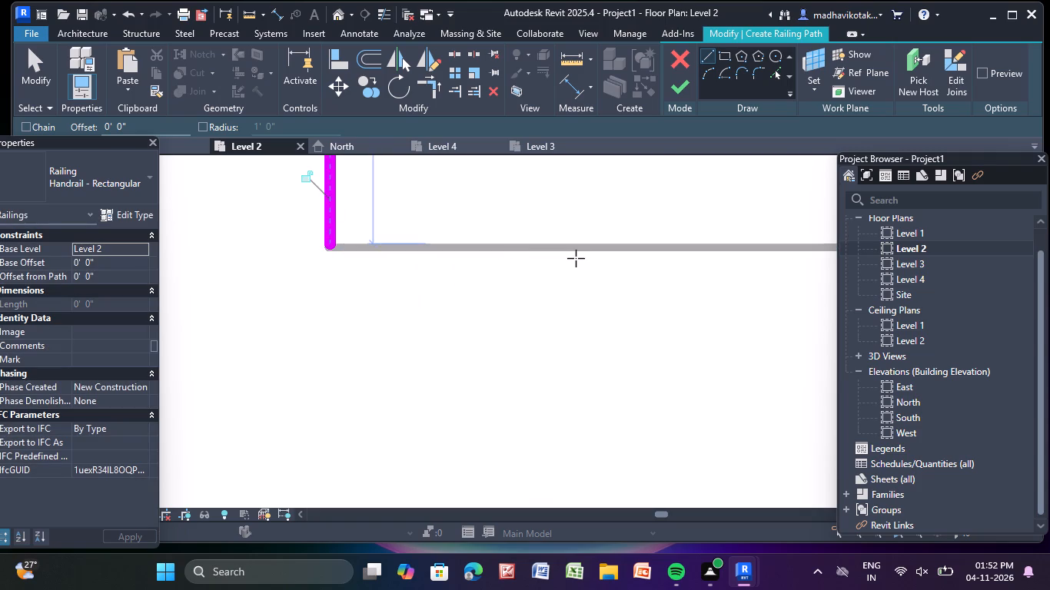
Draw the railing path's second segment along the full outer south edge of the balcony slab to its east corner.
click(706, 48)
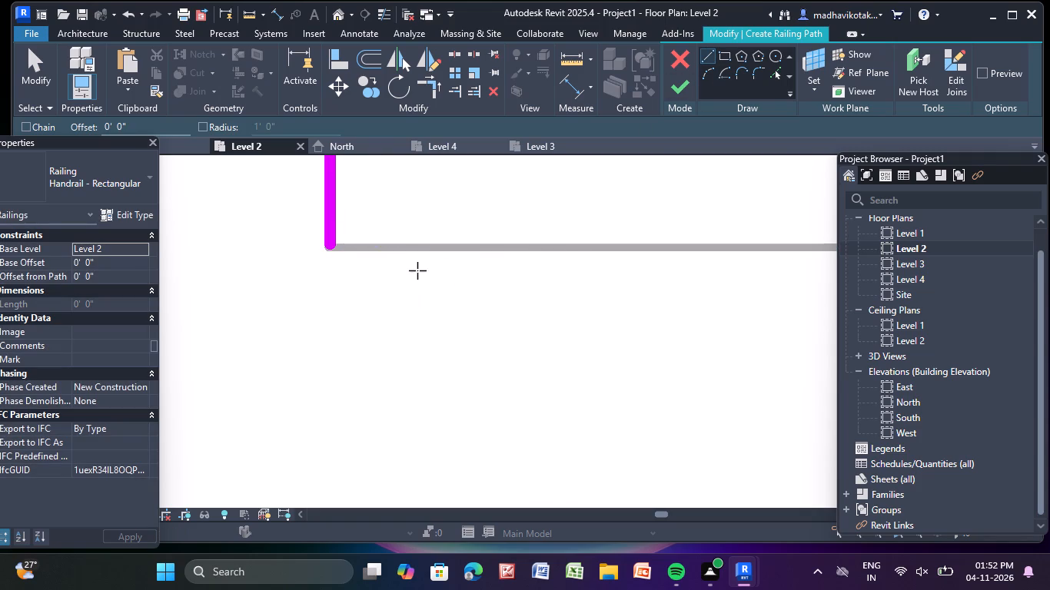
click(328, 241)
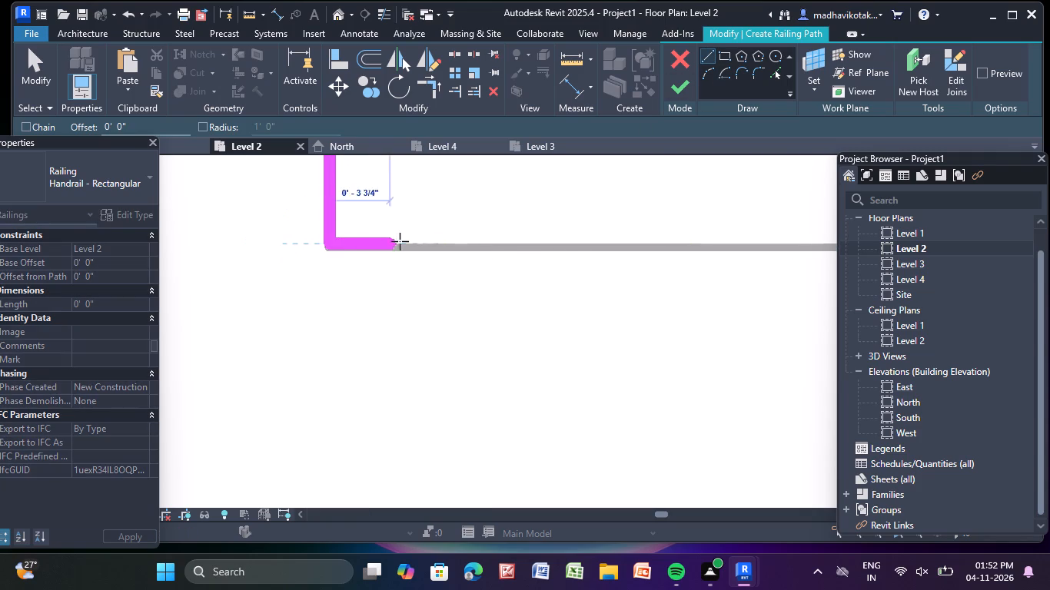
scroll(635, 235, down, 10)
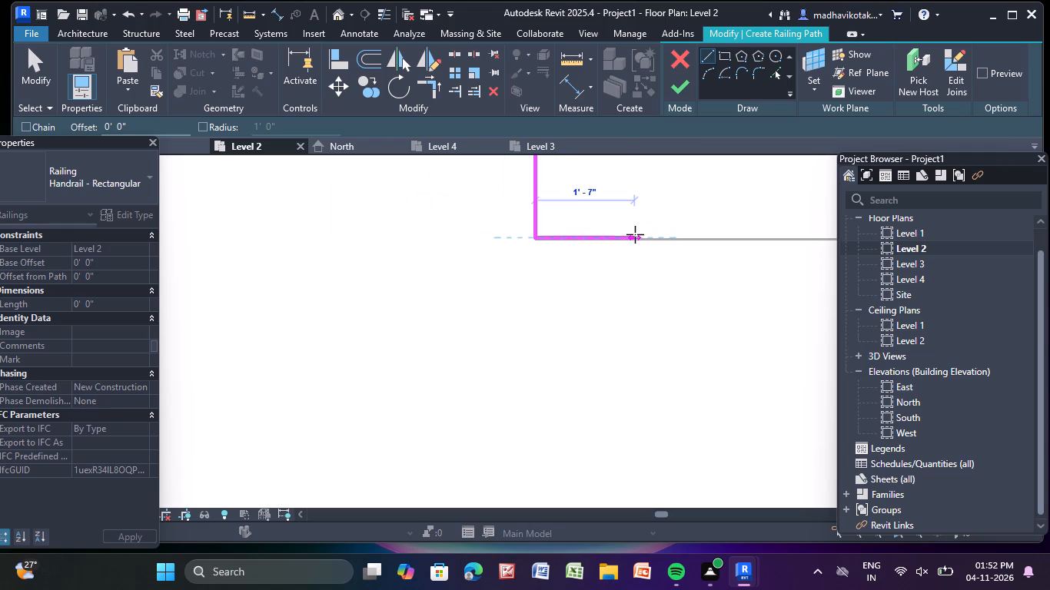
middle_drag(635, 234, 91, 264)
scroll(665, 265, down, 4)
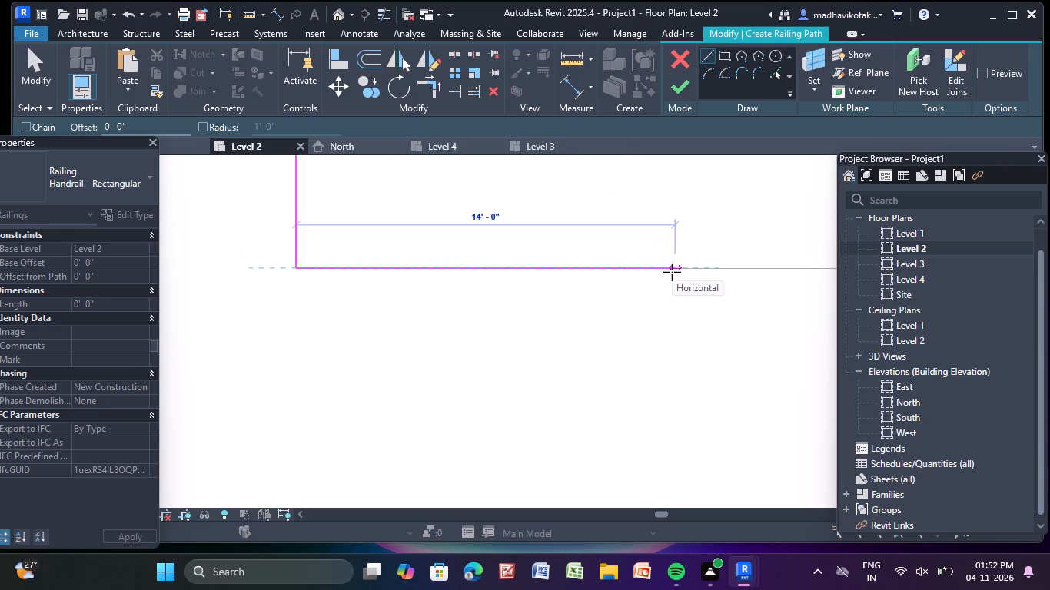
middle_drag(671, 272, 204, 269)
scroll(564, 277, down, 3)
middle_drag(566, 276, 293, 294)
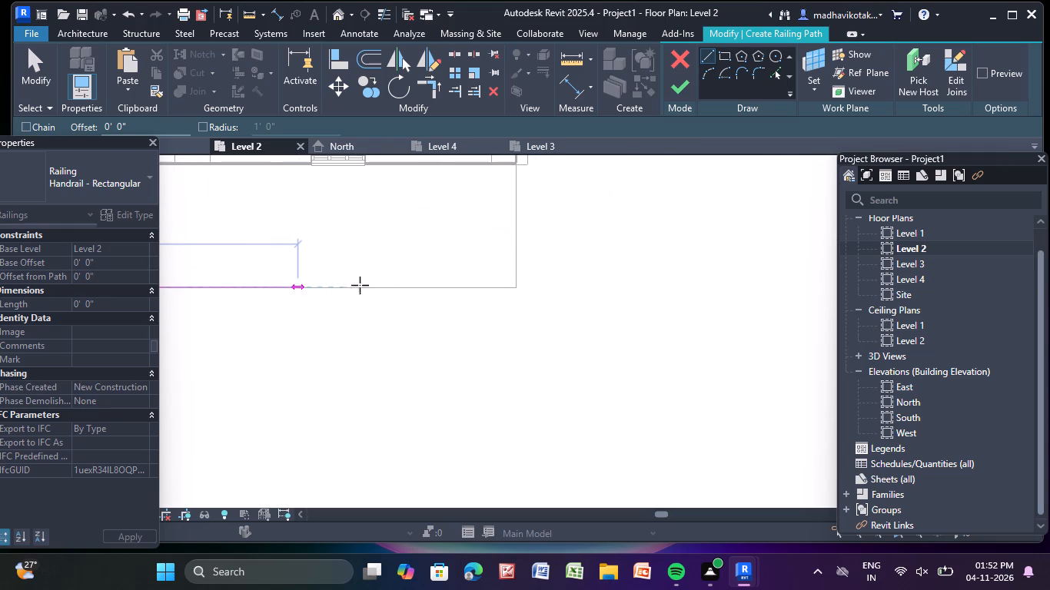
scroll(514, 287, up, 13)
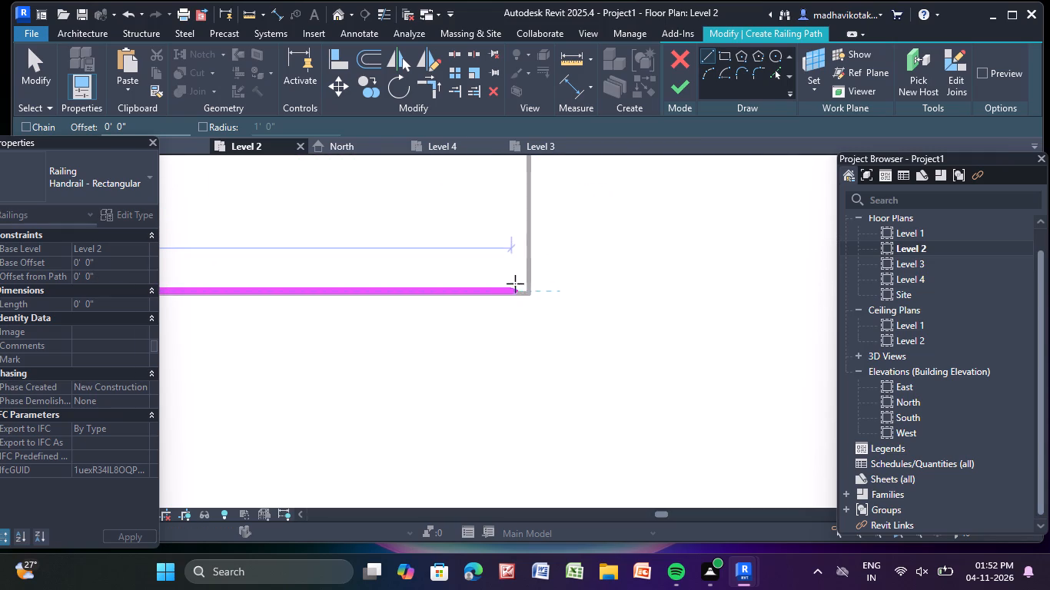
click(530, 290)
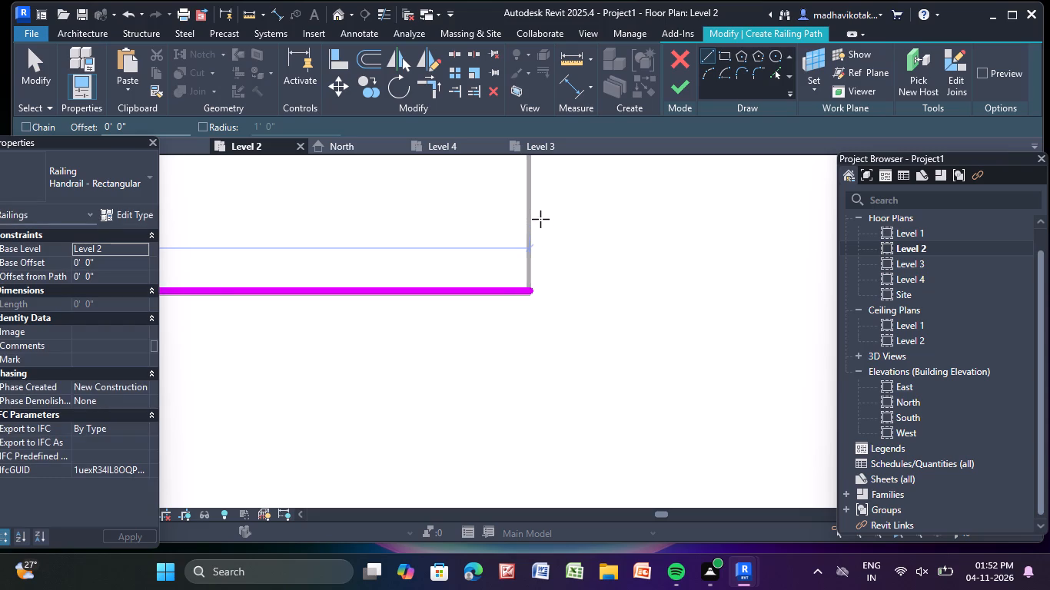
Draw a segment about 7' 0" long along the slab's east edge back to the building wall and finish the railing.
click(530, 290)
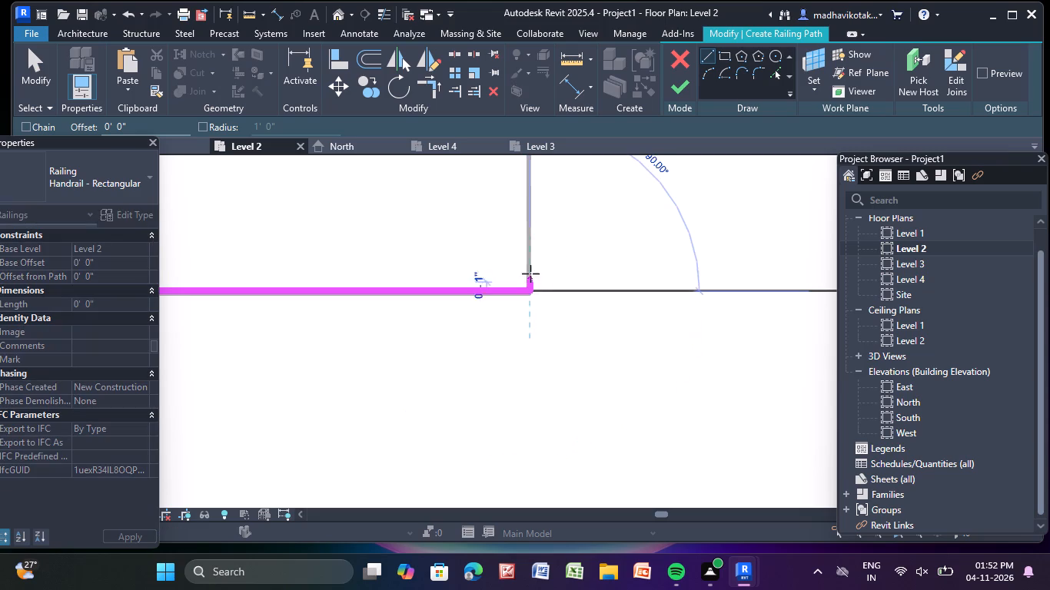
scroll(530, 208, down, 5)
middle_drag(529, 208, 483, 525)
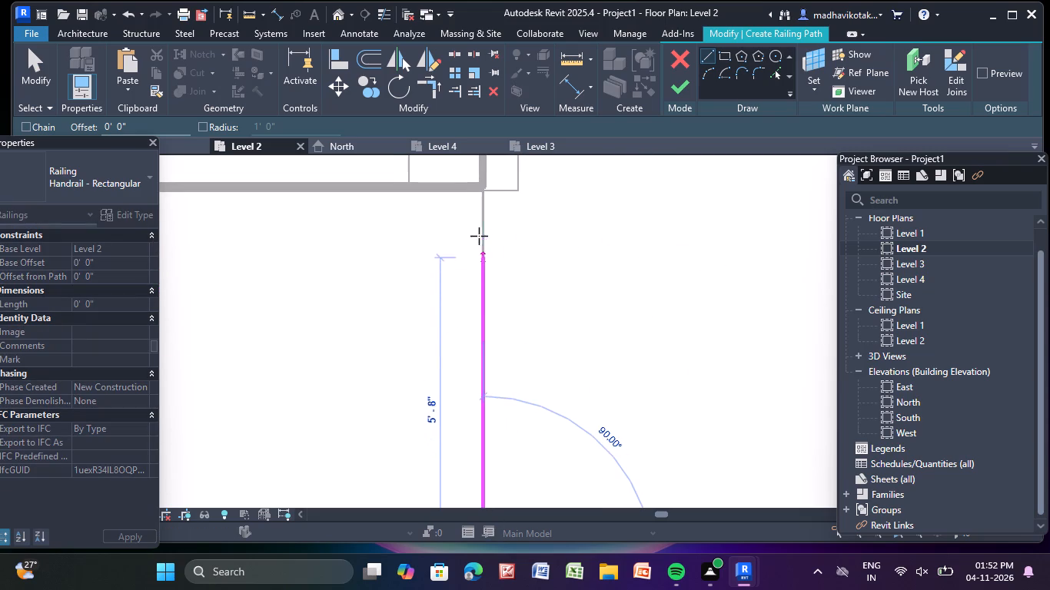
click(483, 183)
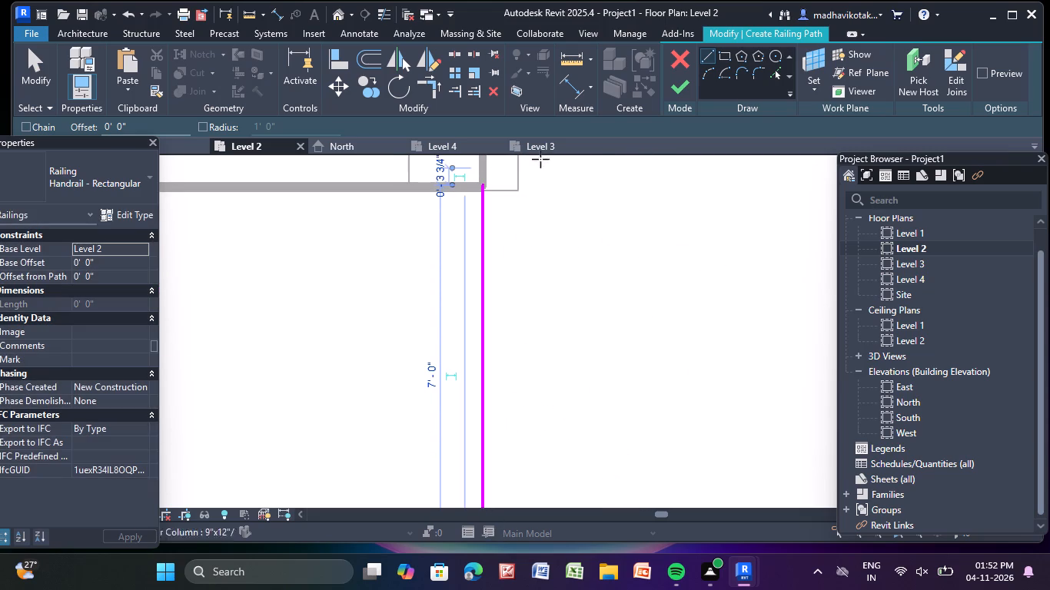
click(683, 82)
Examine the new Level 2 balcony railing in plan and then from the front and corner in the 3D view.
scroll(593, 349, down, 15)
middle_drag(609, 340, 658, 325)
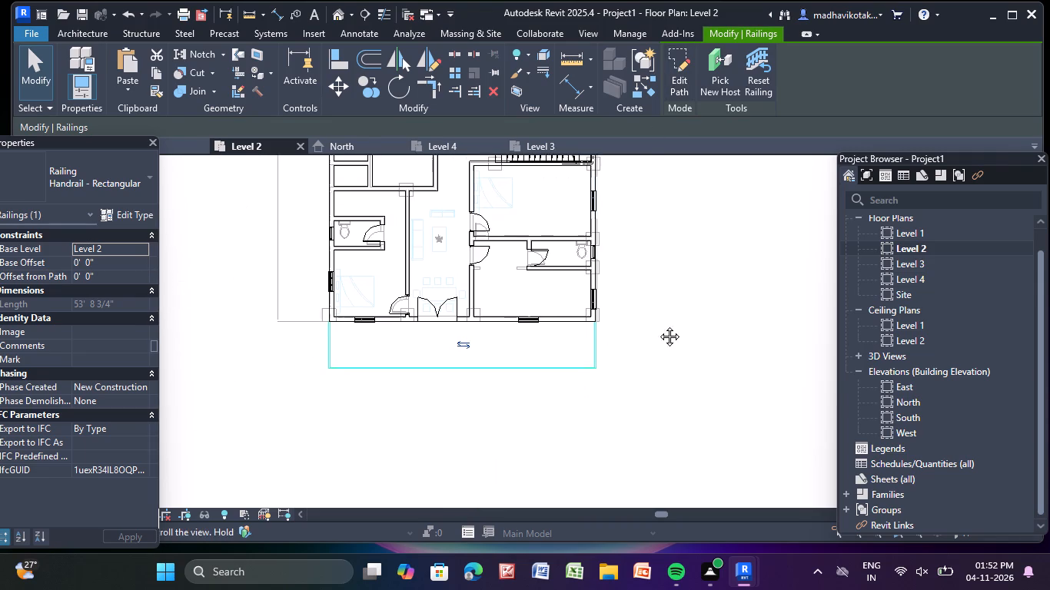
middle_drag(658, 325, 676, 321)
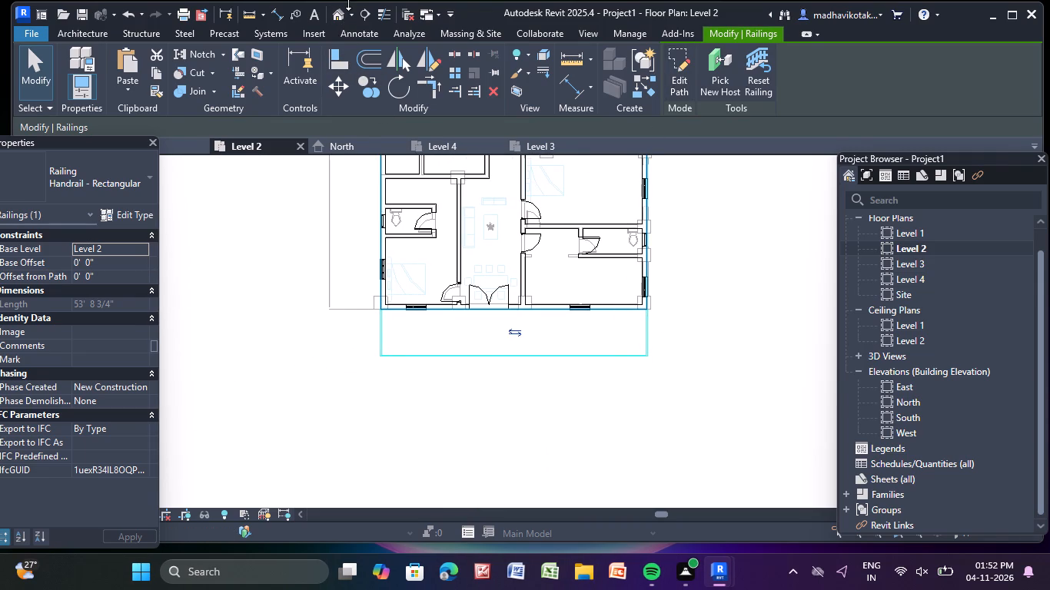
click(341, 15)
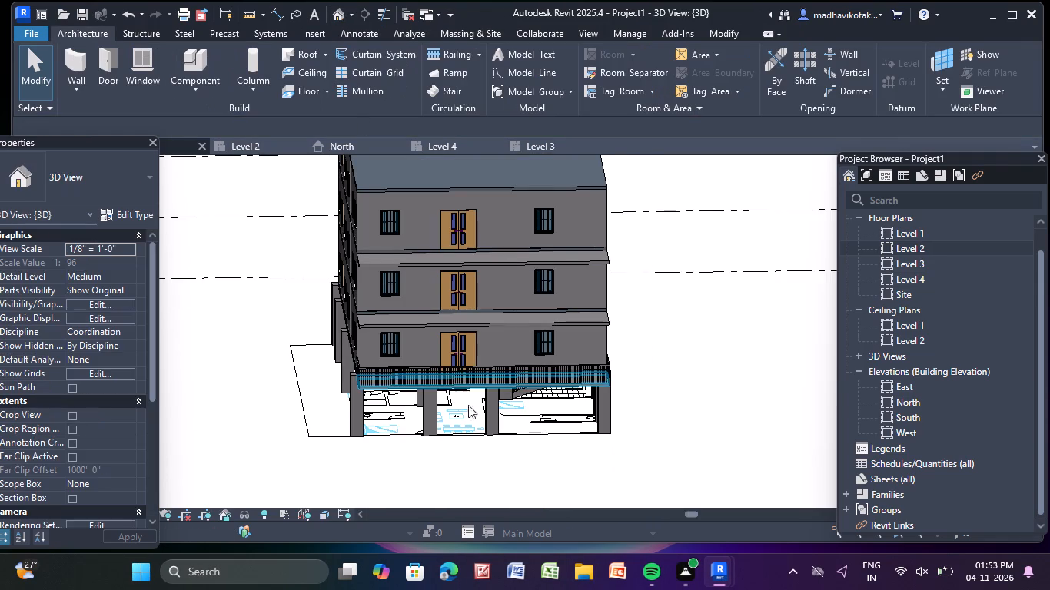
middle_drag(694, 325, 661, 349)
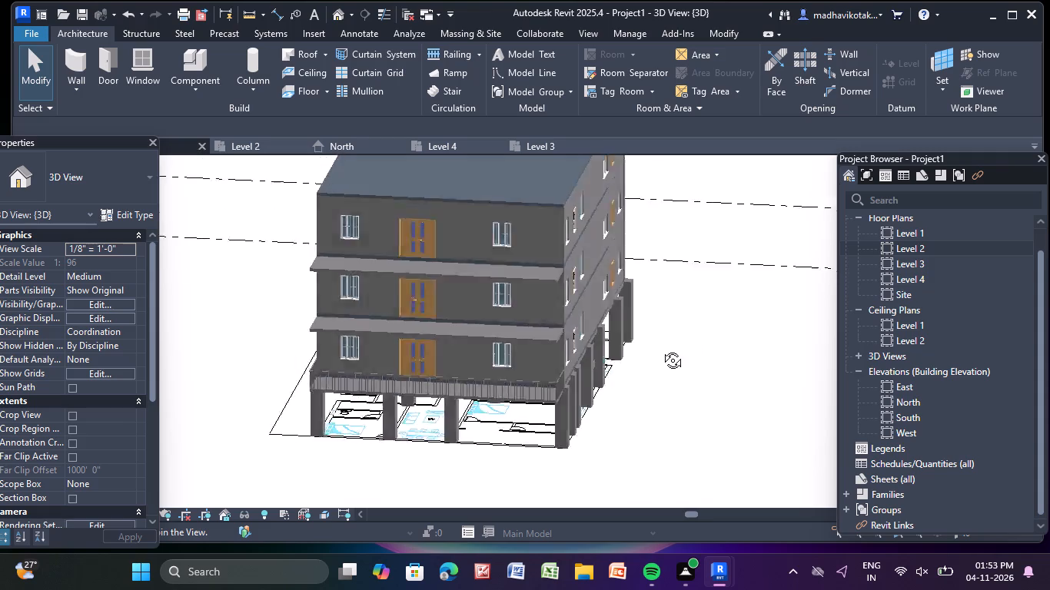
middle_drag(661, 349, 592, 360)
scroll(275, 350, up, 1)
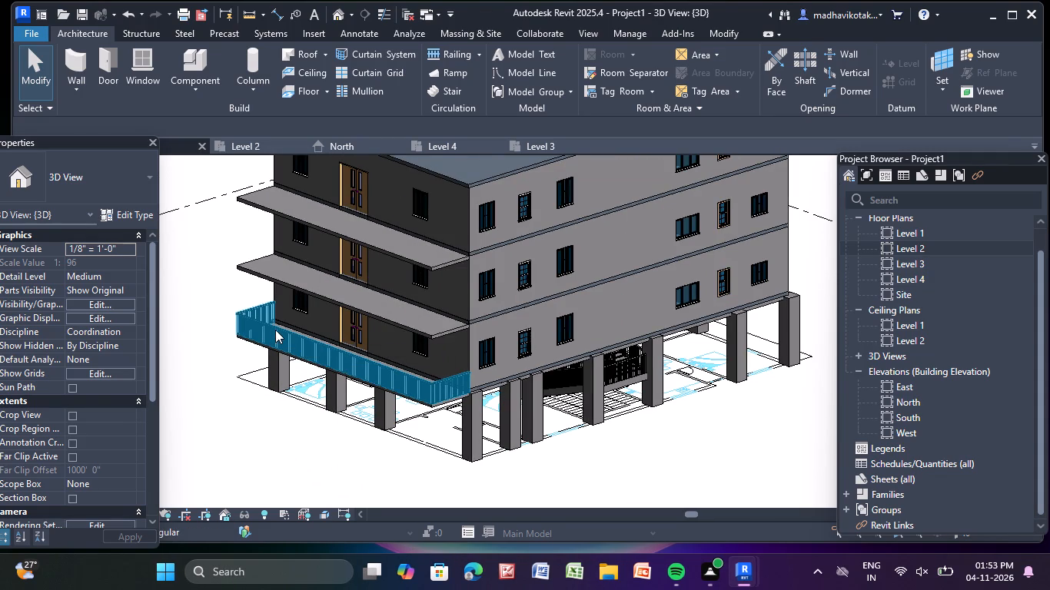
Copy the Level 2 balcony railing and paste it aligned to Levels 3 and 4.
click(275, 330)
middle_drag(274, 330, 320, 360)
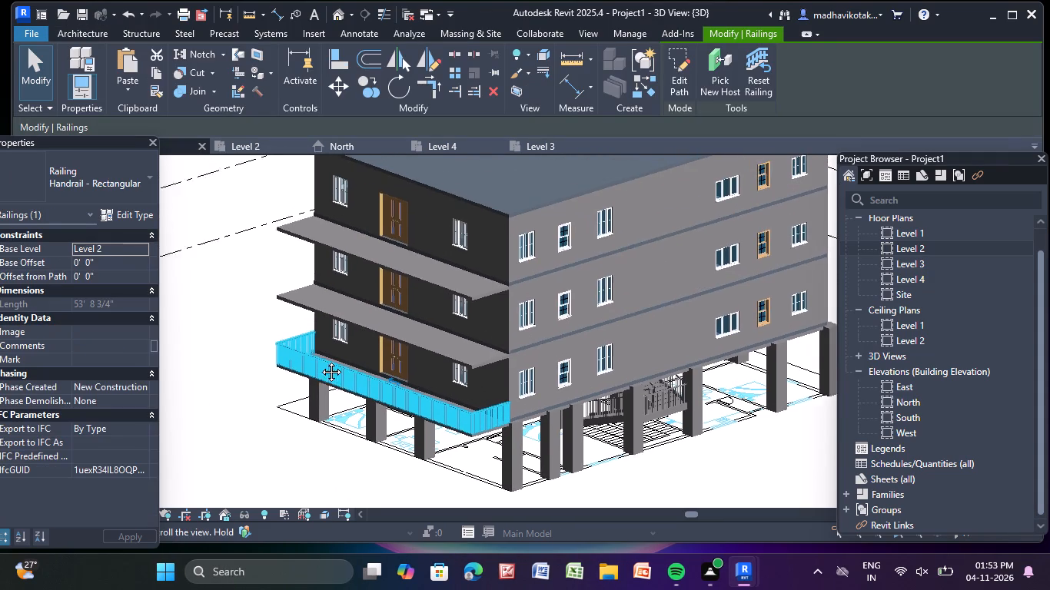
middle_drag(320, 360, 334, 366)
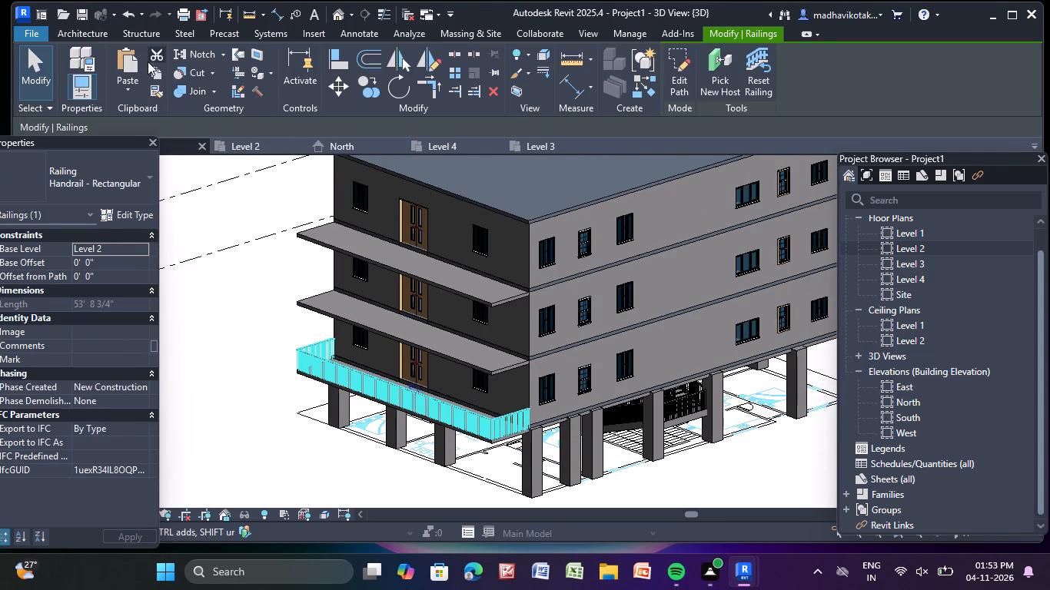
click(156, 75)
click(128, 87)
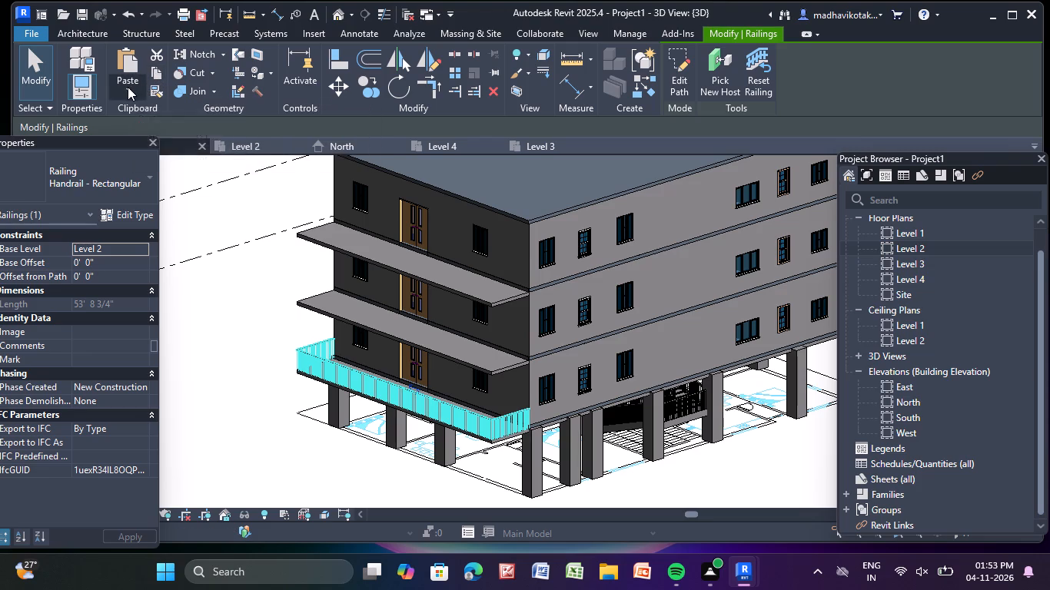
click(161, 155)
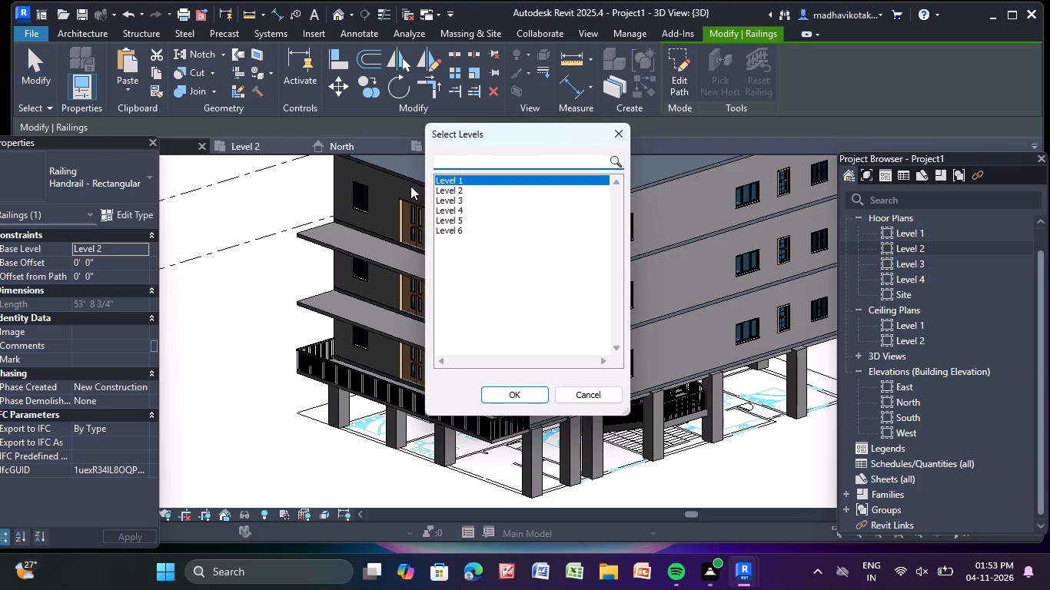
drag(444, 199, 444, 200)
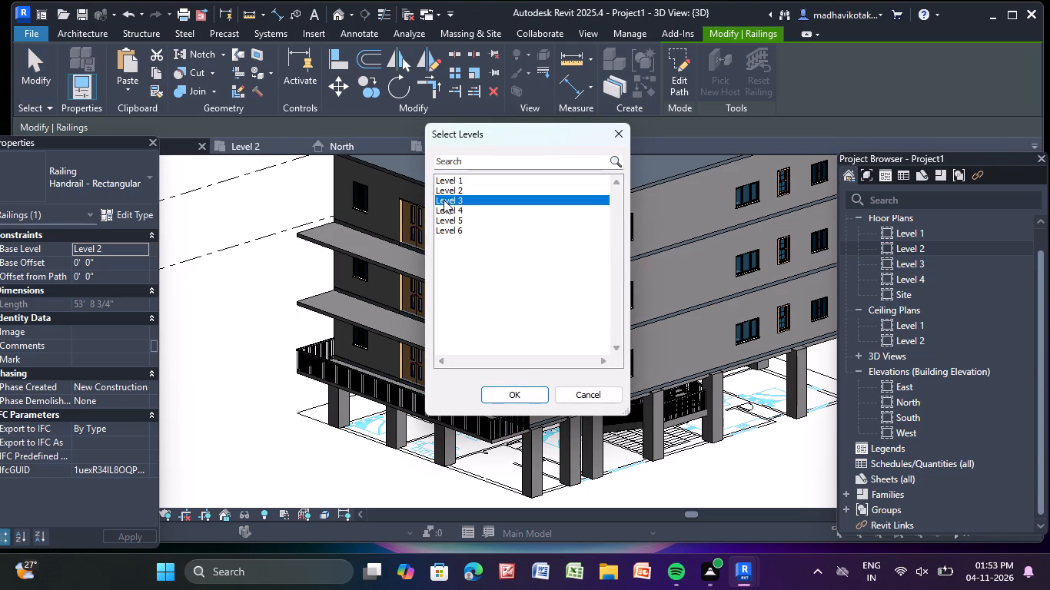
drag(444, 200, 443, 206)
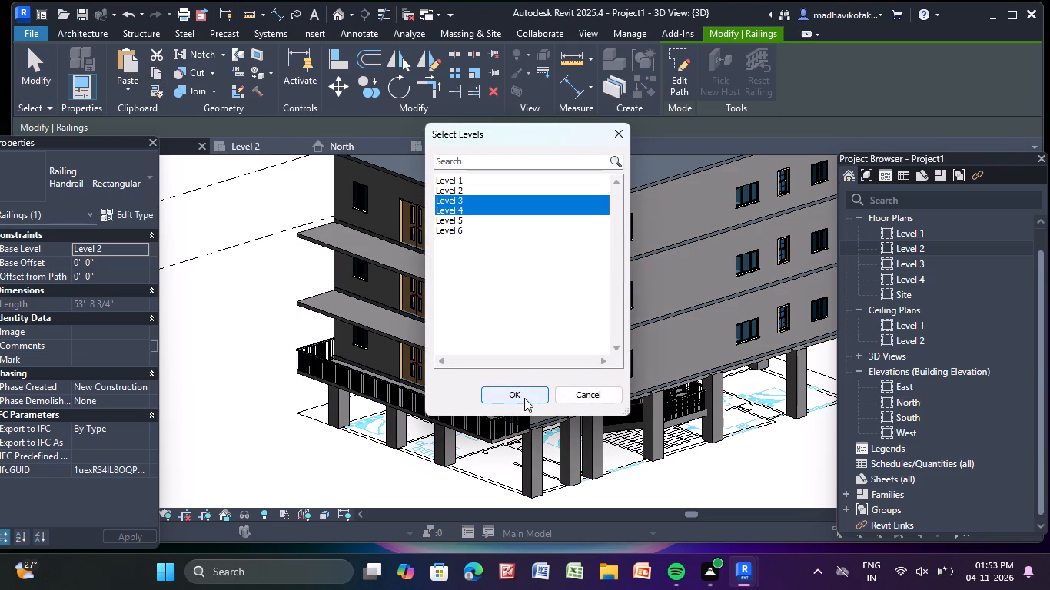
click(523, 398)
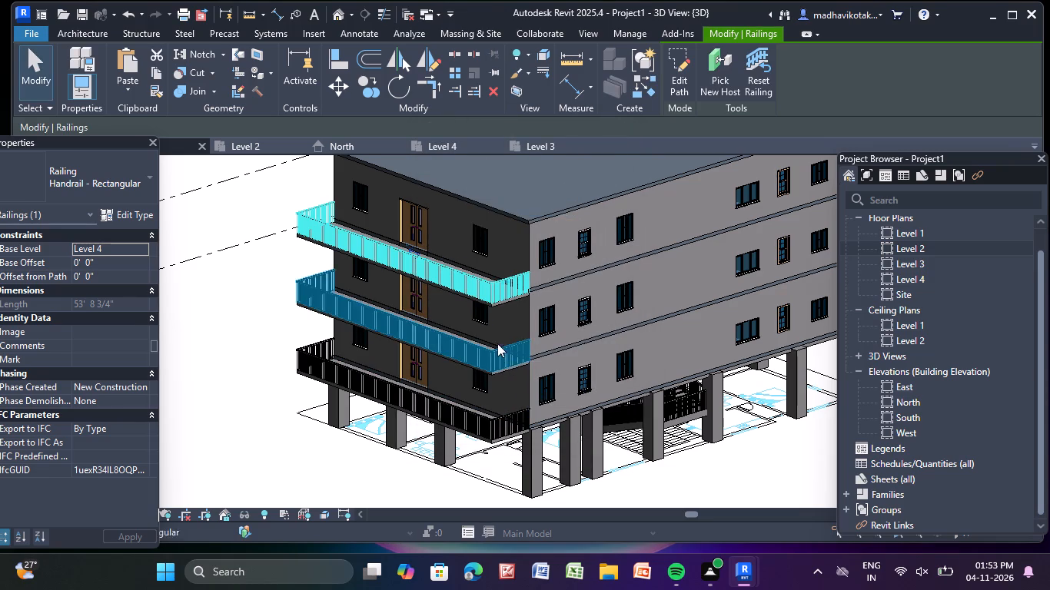
click(204, 207)
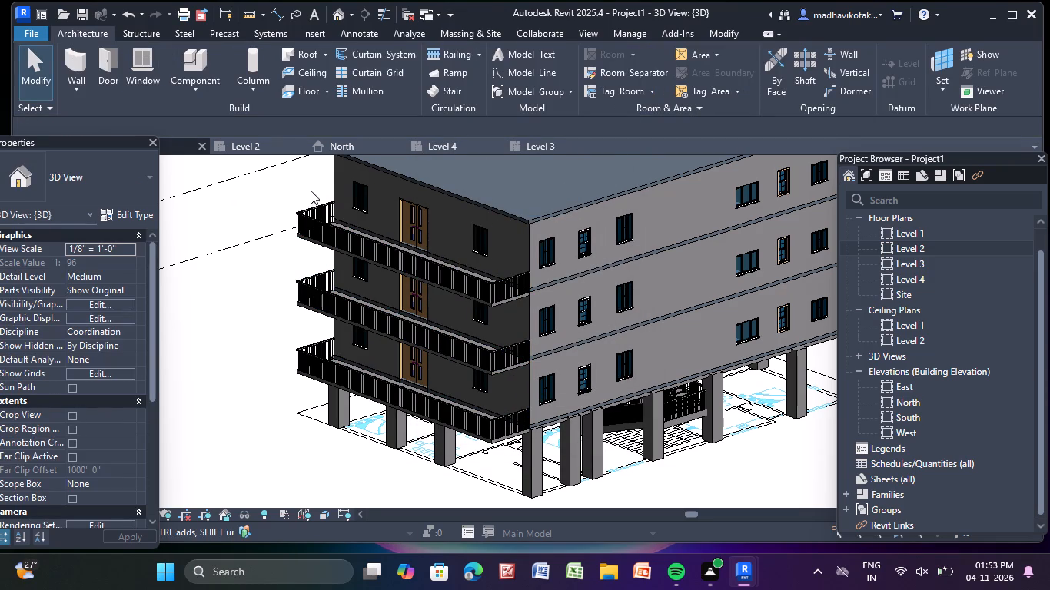
scroll(540, 328, down, 6)
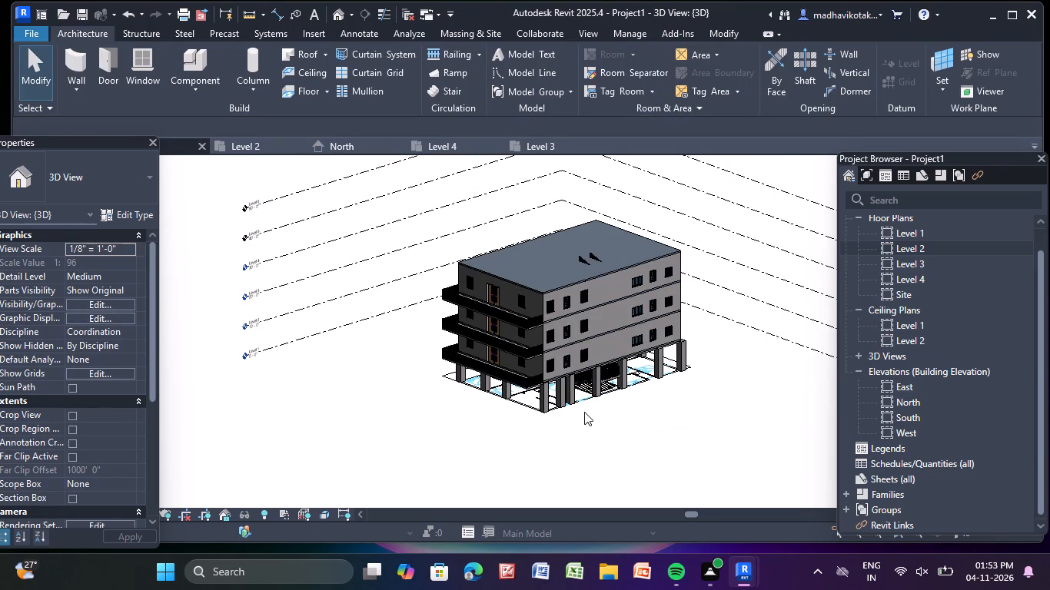
Examine the balcony railings on all three upper storeys from the front and both corners in the 3D view.
shift+middle_drag(524, 442, 627, 419)
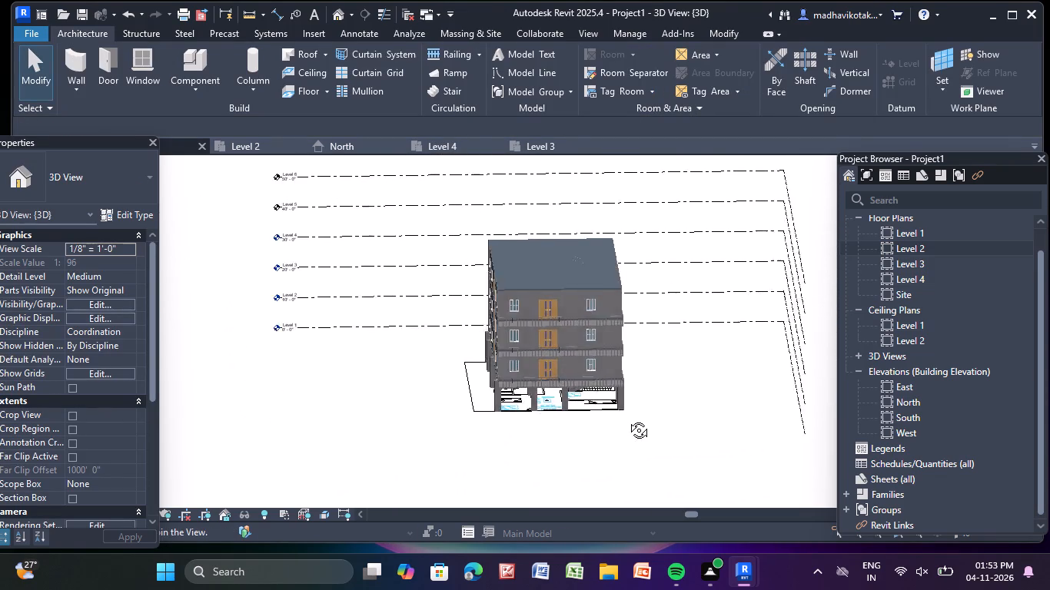
shift+middle_drag(627, 419, 628, 418)
scroll(525, 290, up, 5)
middle_drag(515, 279, 458, 197)
scroll(514, 279, down, 1)
scroll(464, 207, up, 2)
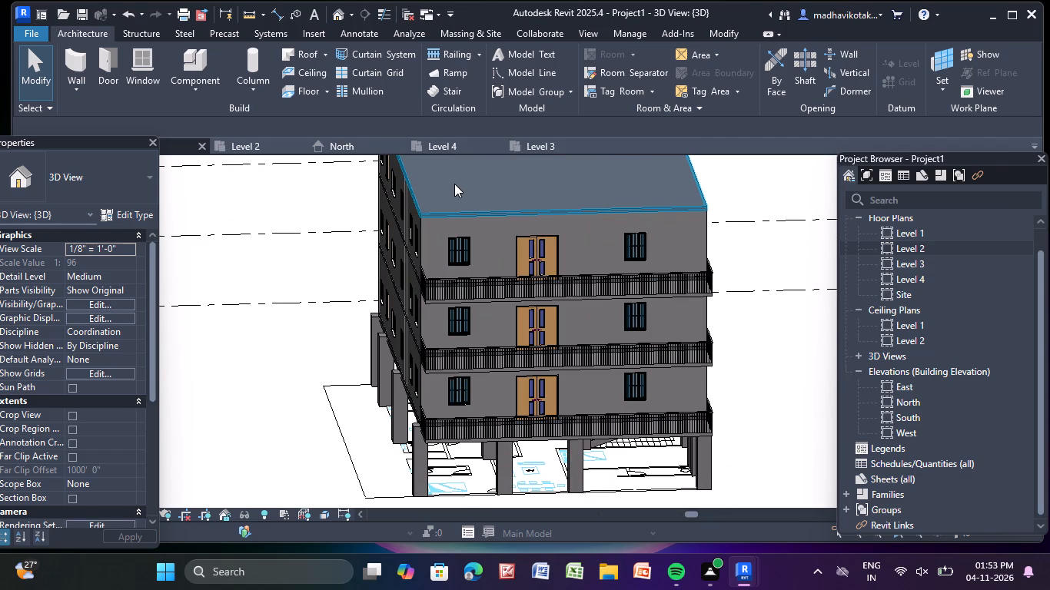
shift+middle_drag(750, 364, 749, 363)
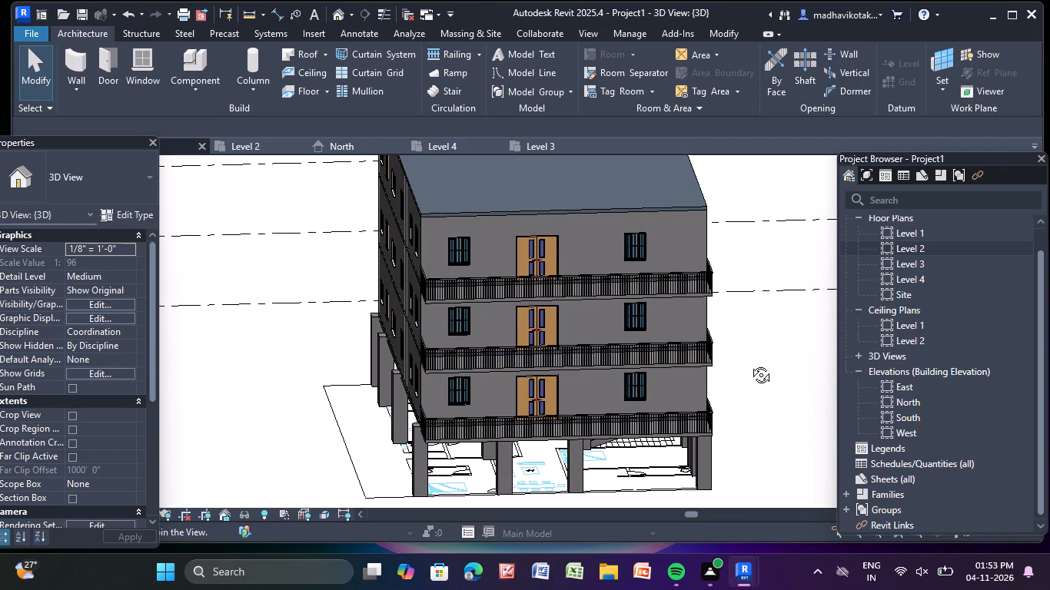
shift+middle_drag(749, 363, 731, 350)
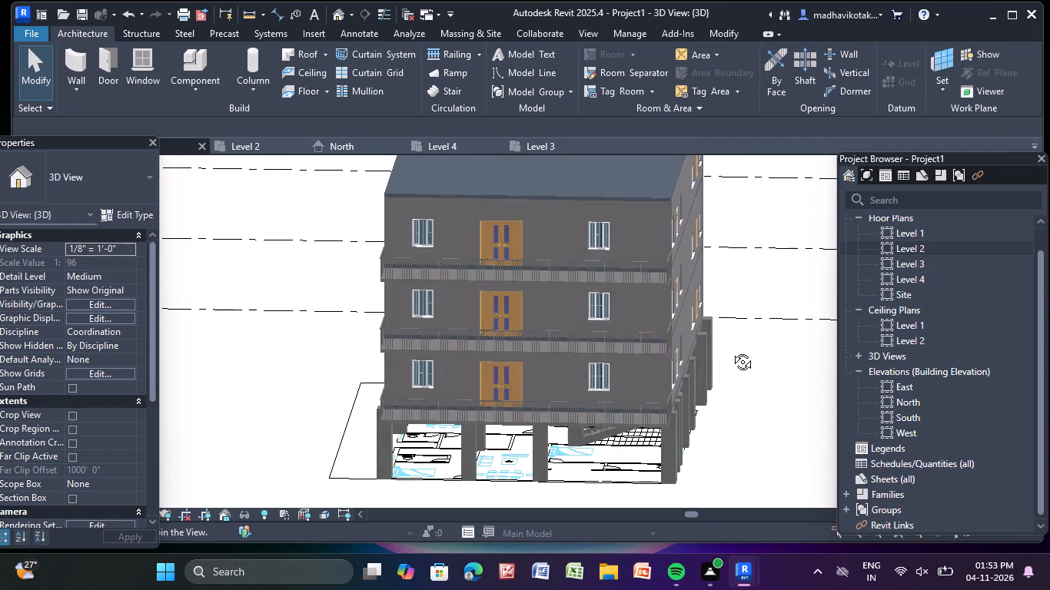
shift+middle_drag(731, 350, 732, 349)
On the Level 1 plan, start a Generic - 12" floor with a rectangular boundary from the northwest corner column.
double_click(952, 235)
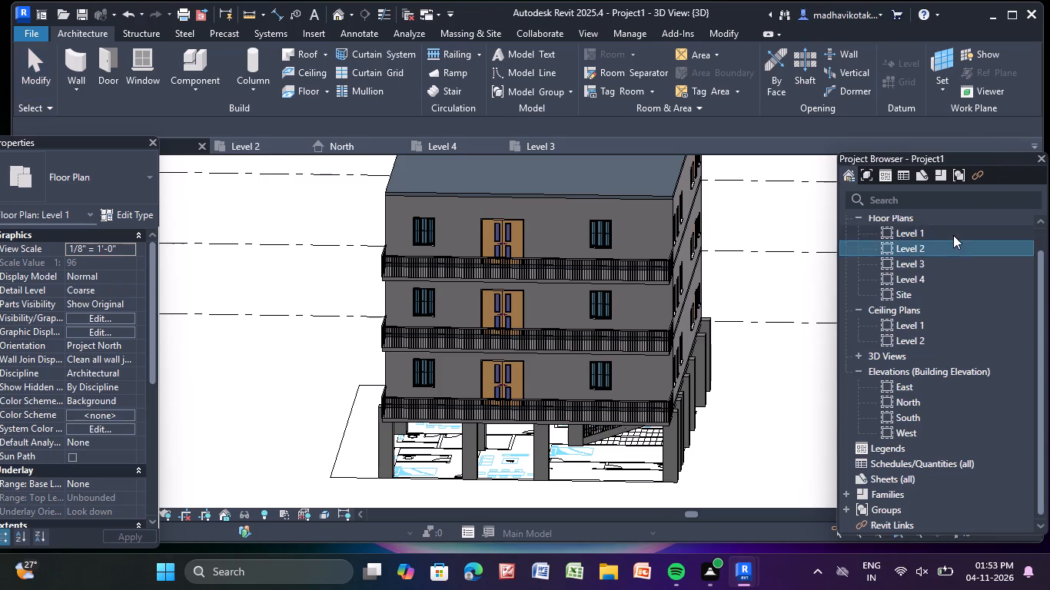
scroll(803, 229, down, 5)
scroll(674, 263, down, 5)
middle_drag(670, 266, 656, 290)
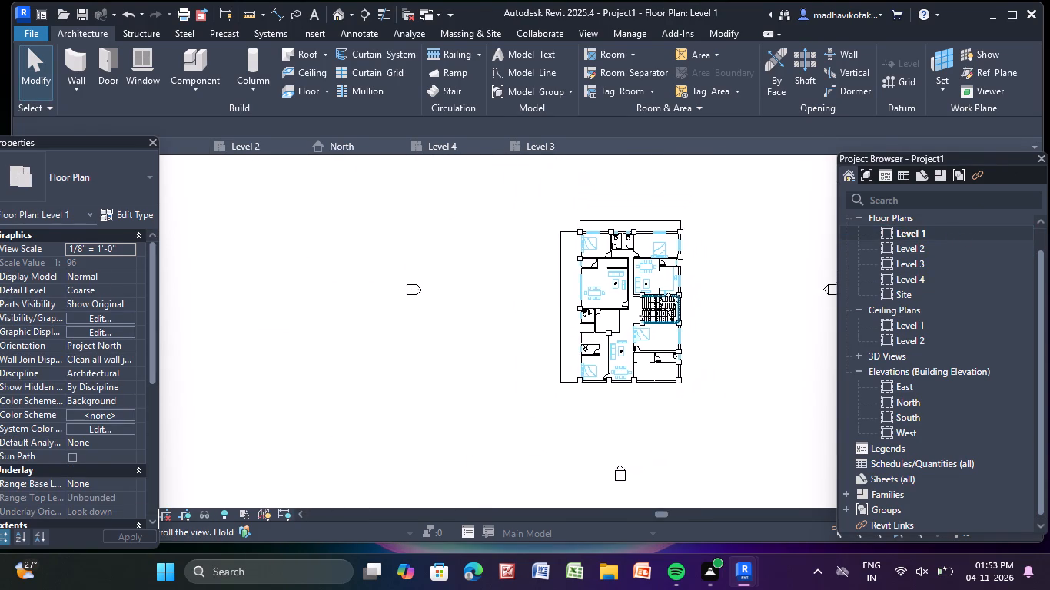
middle_drag(656, 290, 556, 297)
scroll(556, 295, up, 2)
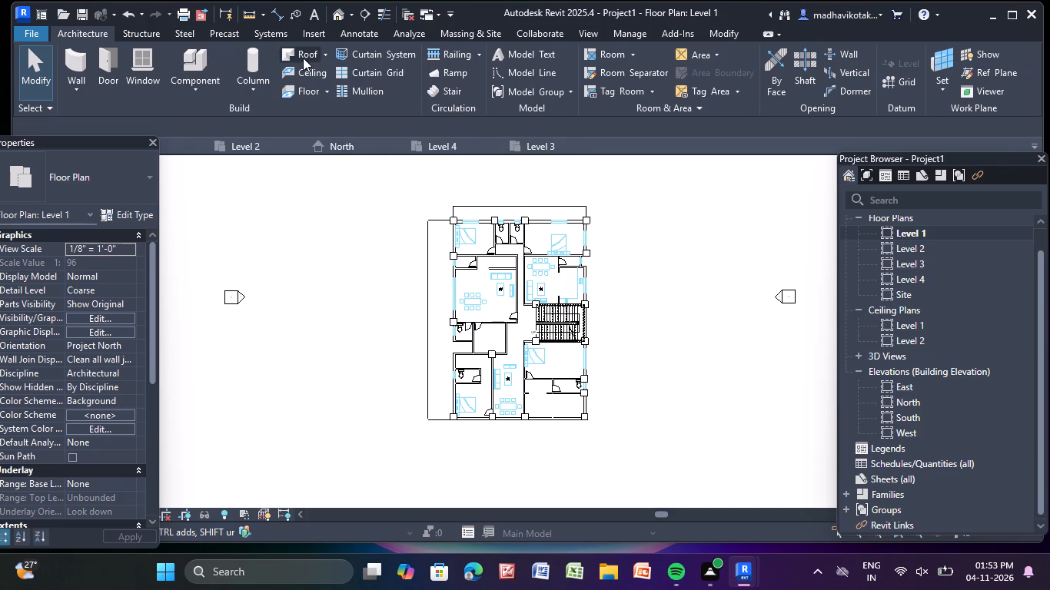
click(298, 87)
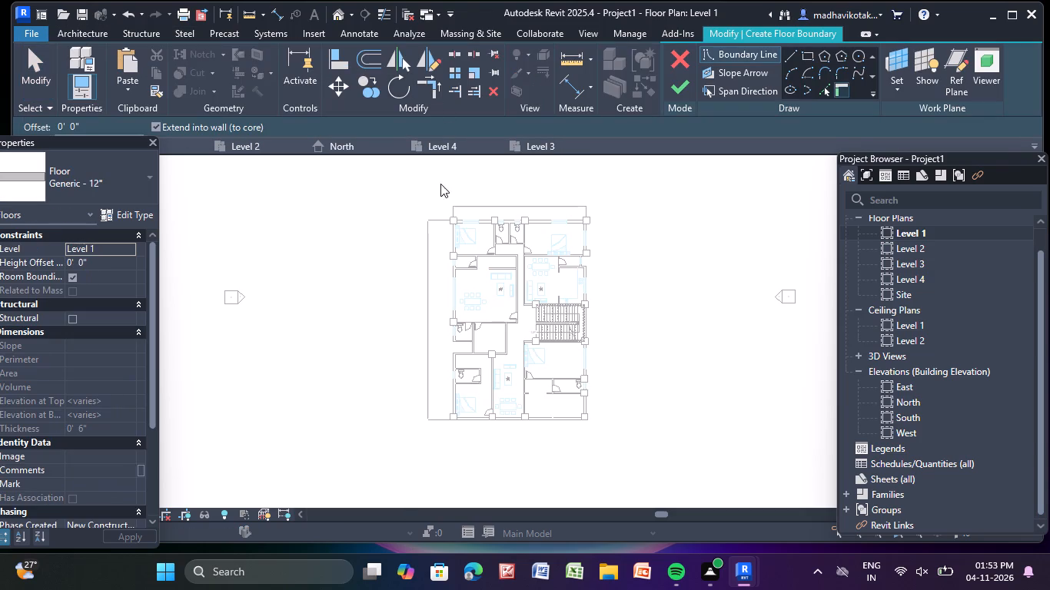
click(809, 56)
scroll(448, 245, up, 4)
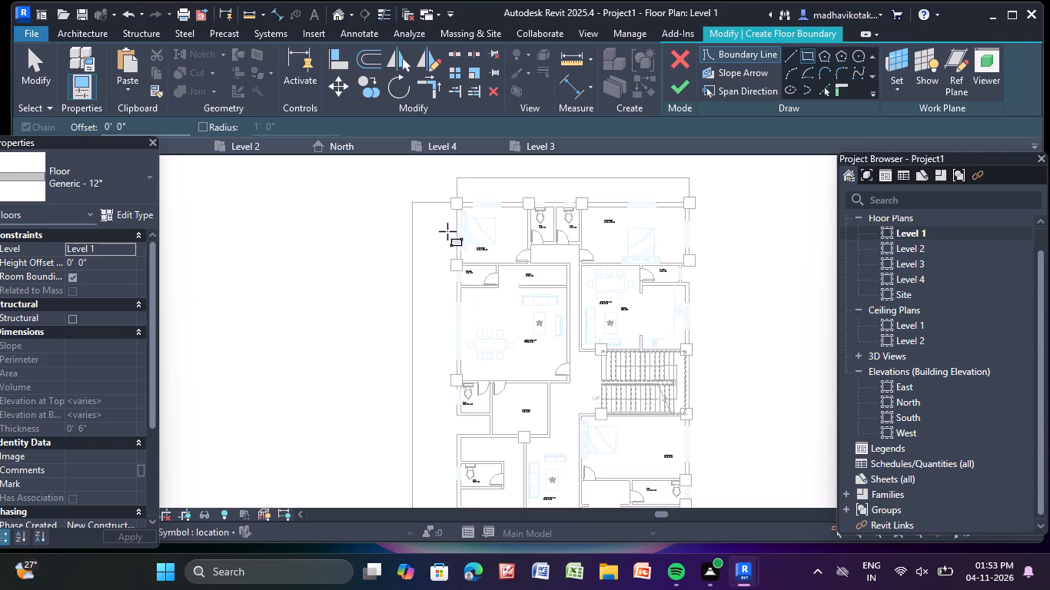
scroll(447, 231, up, 10)
middle_drag(467, 184, 337, 296)
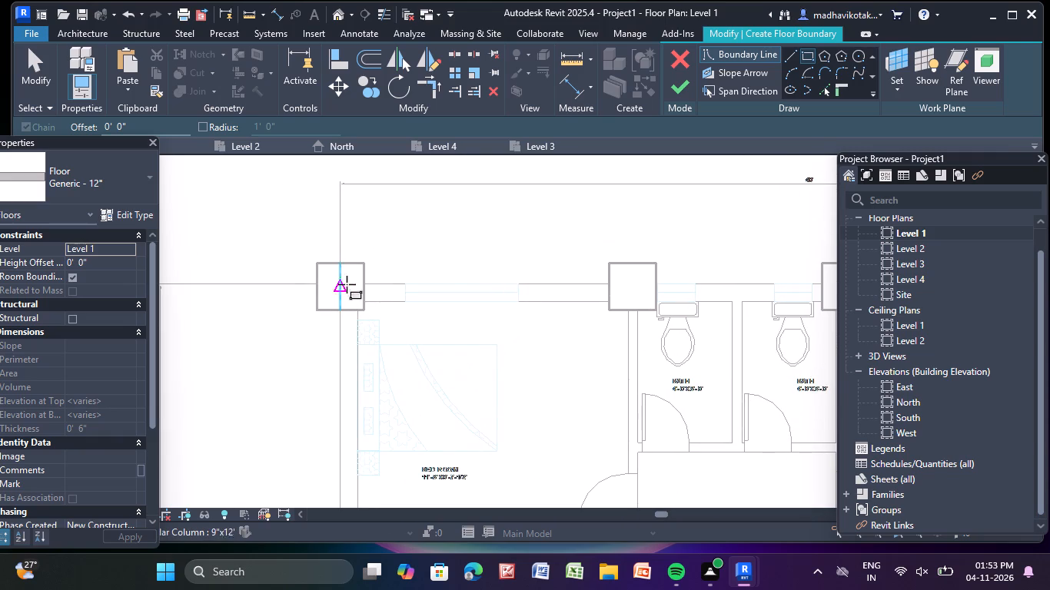
click(340, 284)
key(Escape)
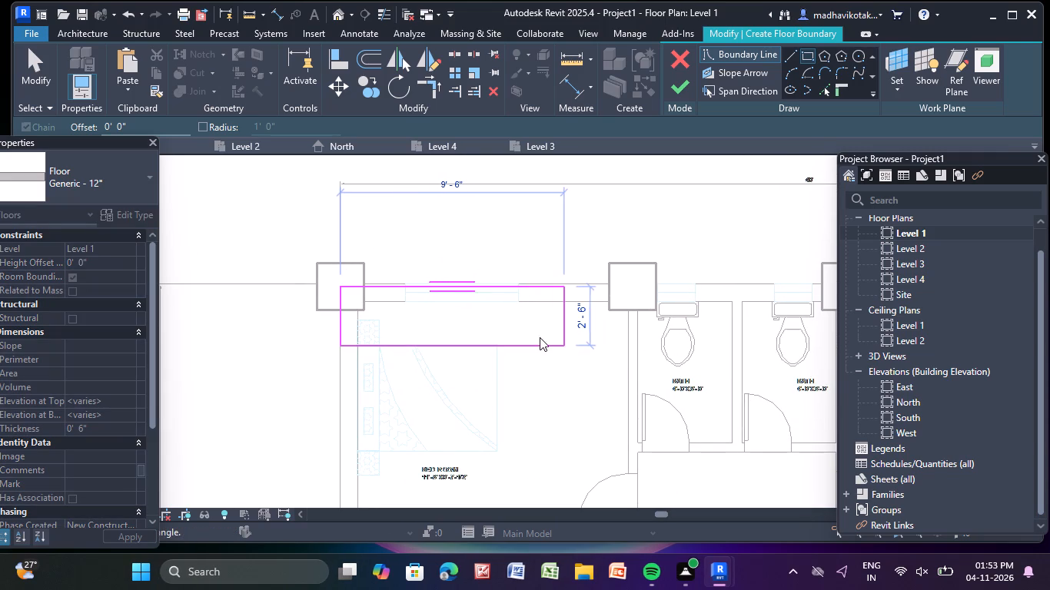
scroll(361, 279, up, 5)
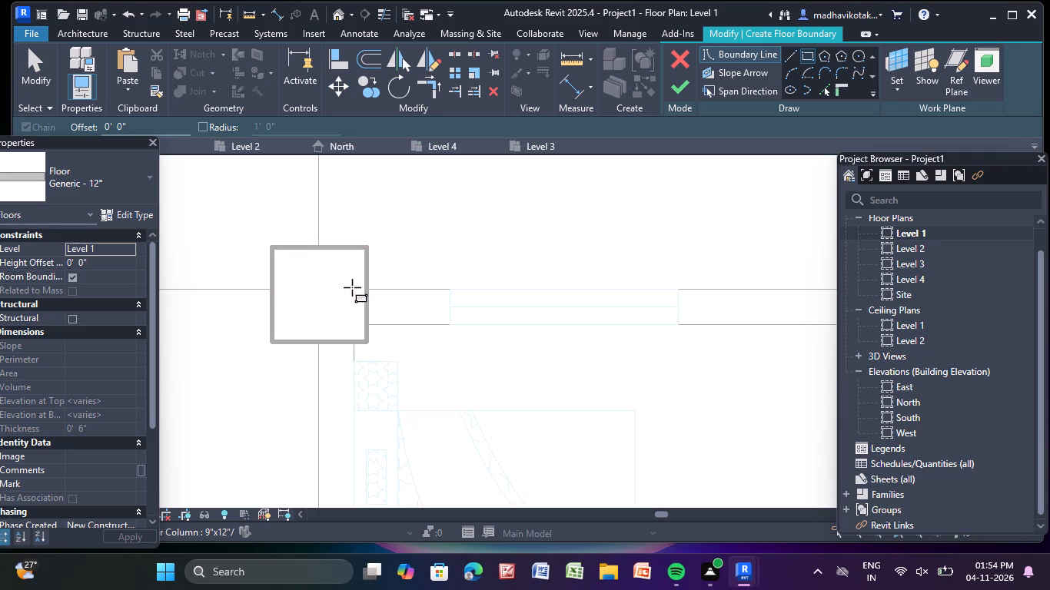
scroll(265, 287, up, 4)
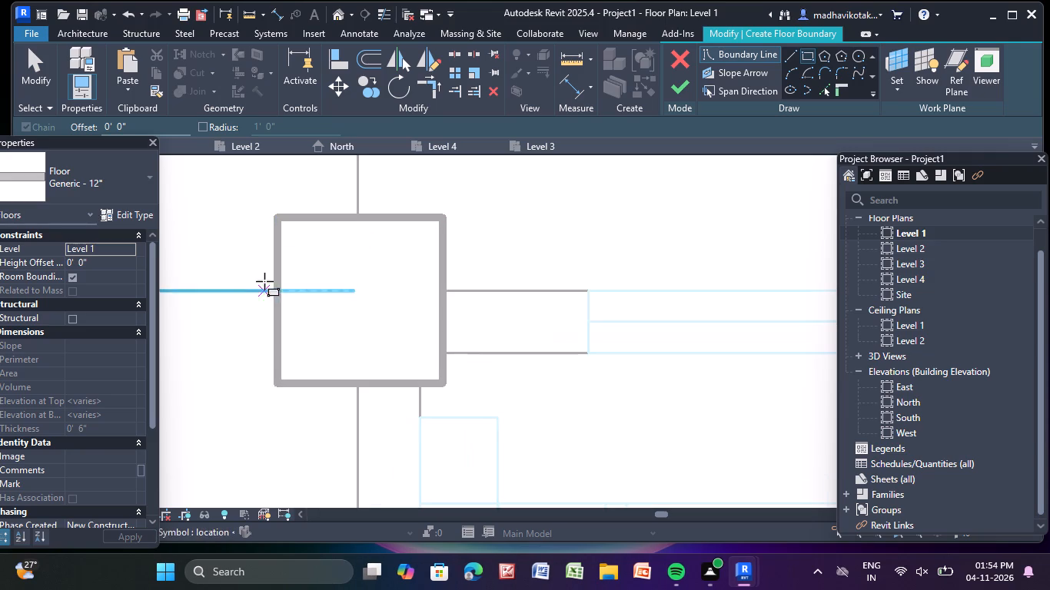
click(364, 290)
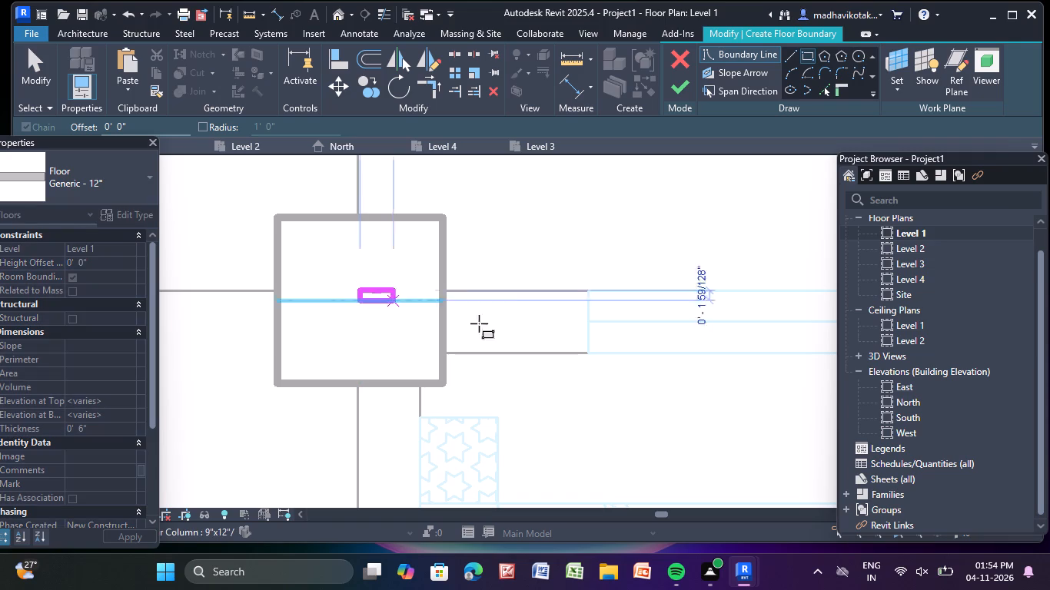
Extend the rectangular floor boundary to the southeast corner column and finish the Level 1 floor.
scroll(657, 436, down, 1)
middle_drag(657, 436, 414, 30)
scroll(668, 363, down, 5)
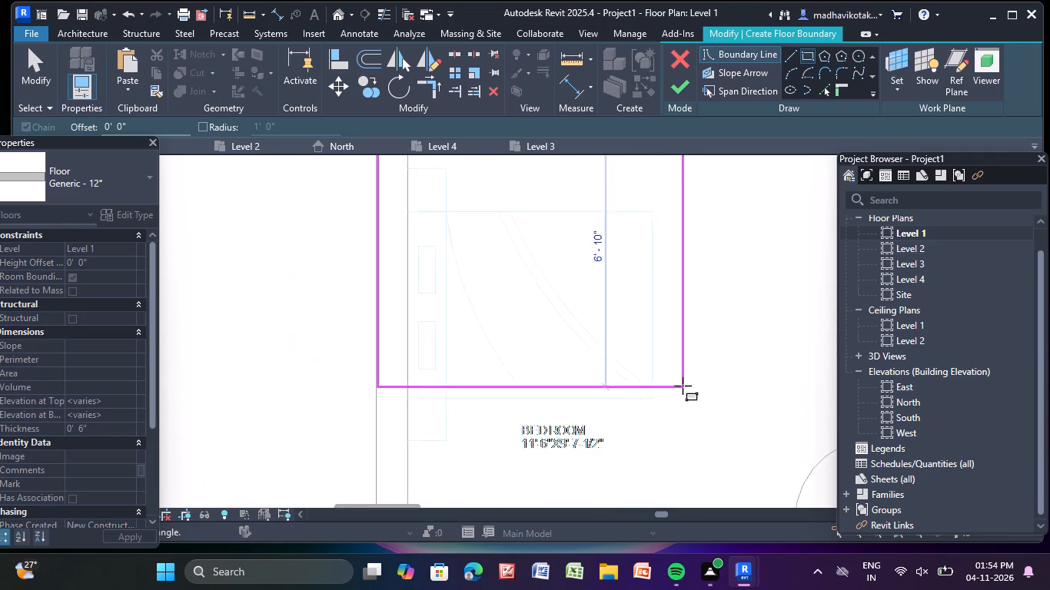
scroll(683, 374, down, 8)
middle_drag(690, 383, 395, 0)
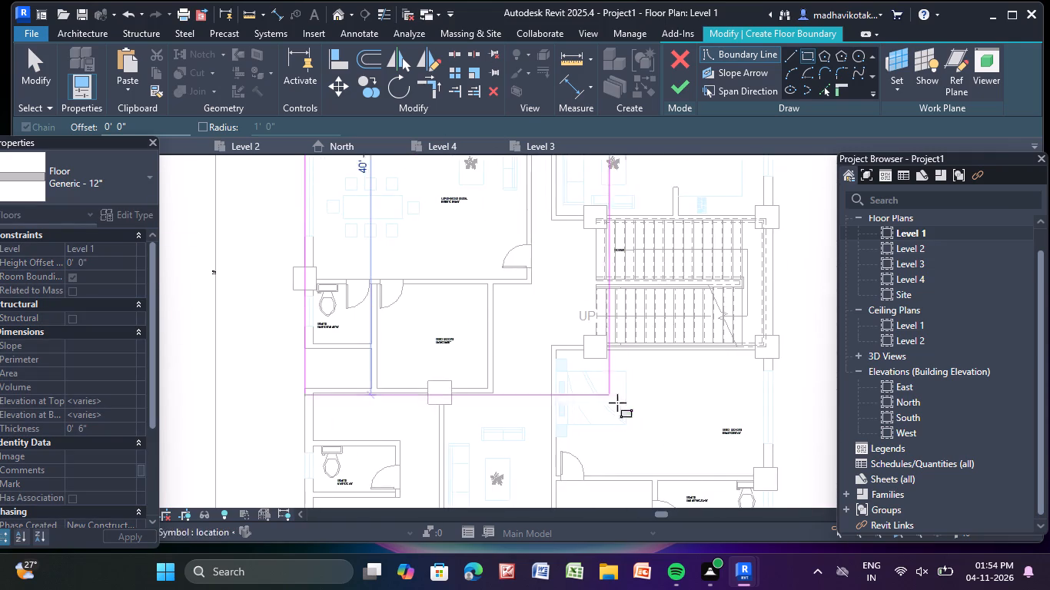
scroll(653, 417, down, 2)
middle_drag(656, 418, 567, 151)
scroll(661, 301, up, 9)
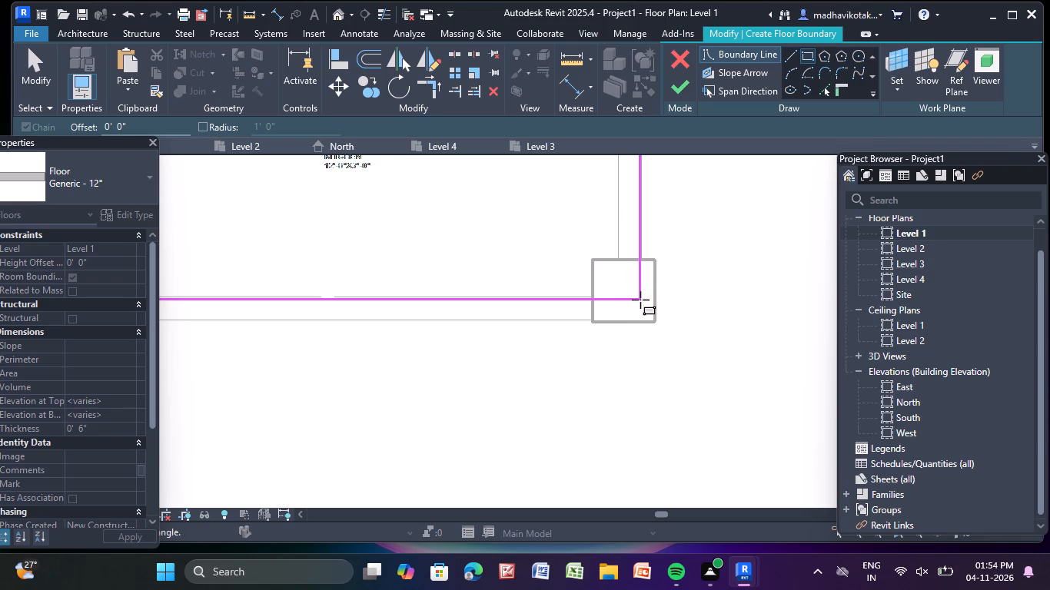
click(640, 300)
click(674, 93)
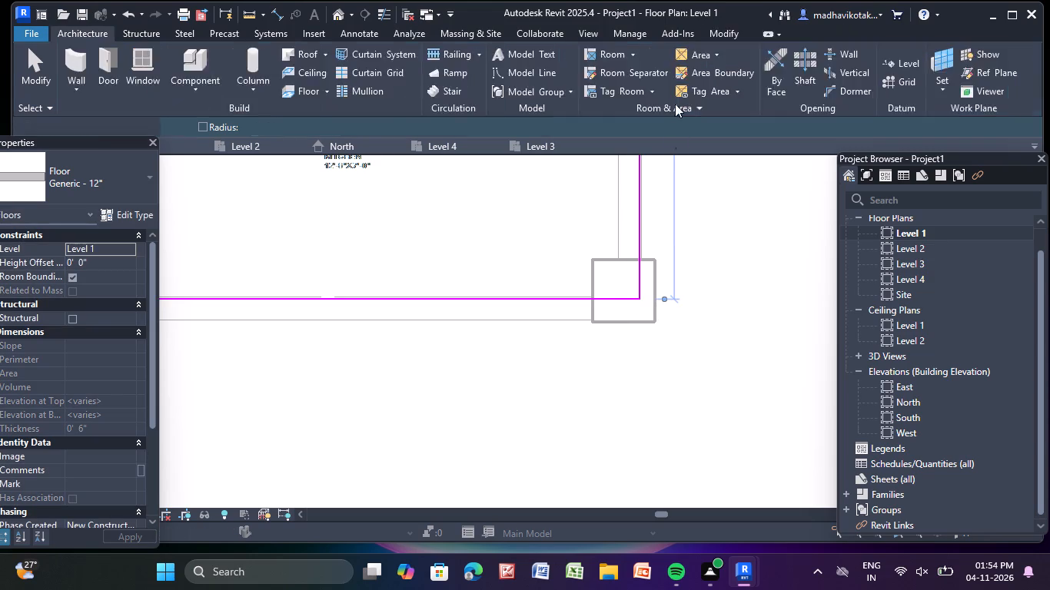
click(680, 214)
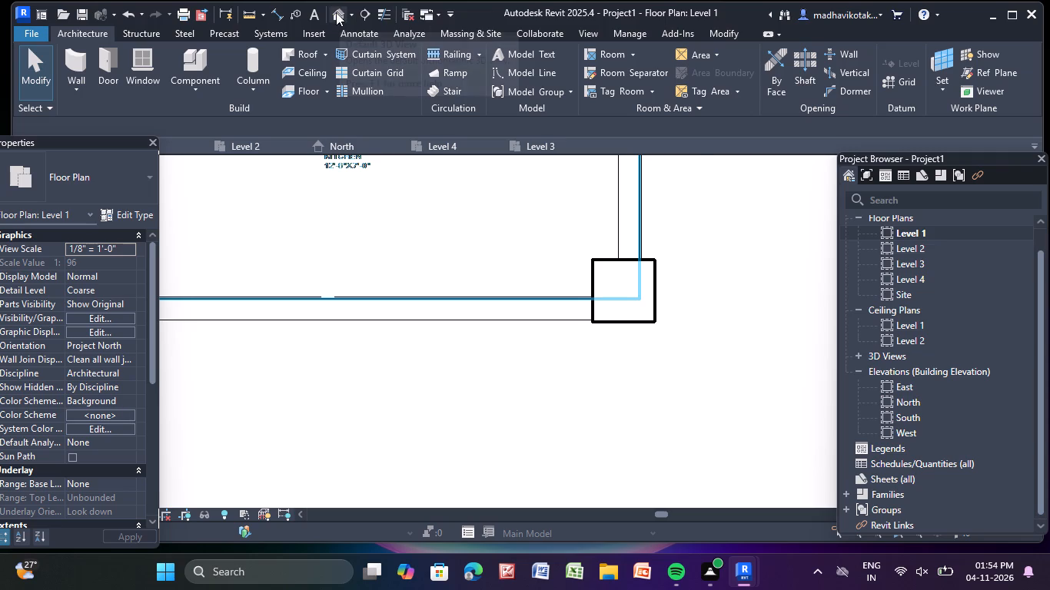
Examine the new Level 1 floor slab and the stair railing area at the roof slab in the 3D view.
click(336, 12)
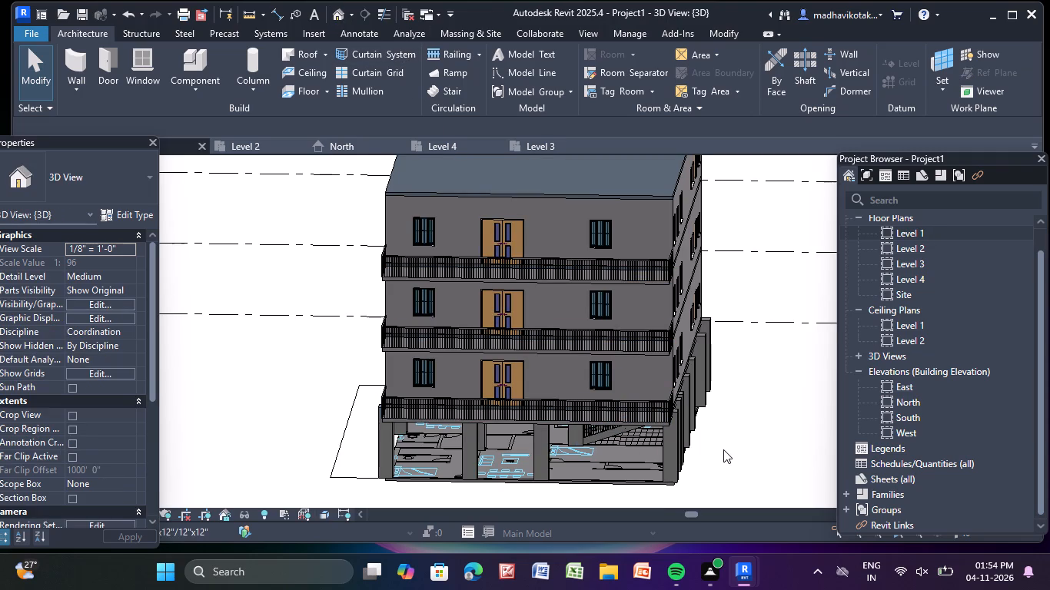
shift+middle_drag(720, 450, 708, 424)
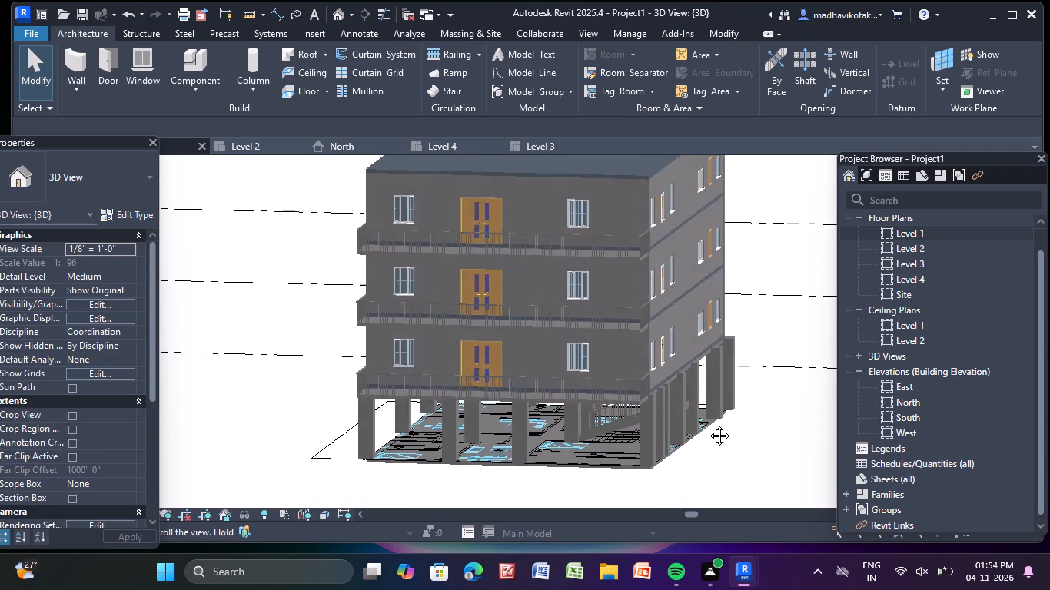
shift+middle_drag(708, 424, 707, 424)
scroll(703, 420, up, 1)
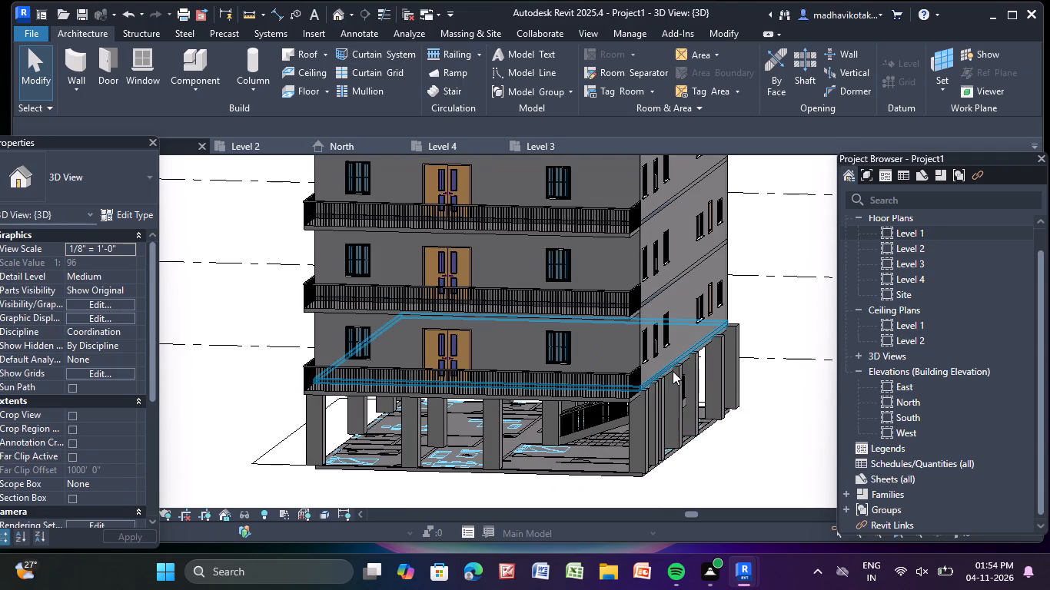
scroll(670, 355, down, 4)
middle_drag(663, 360, 663, 362)
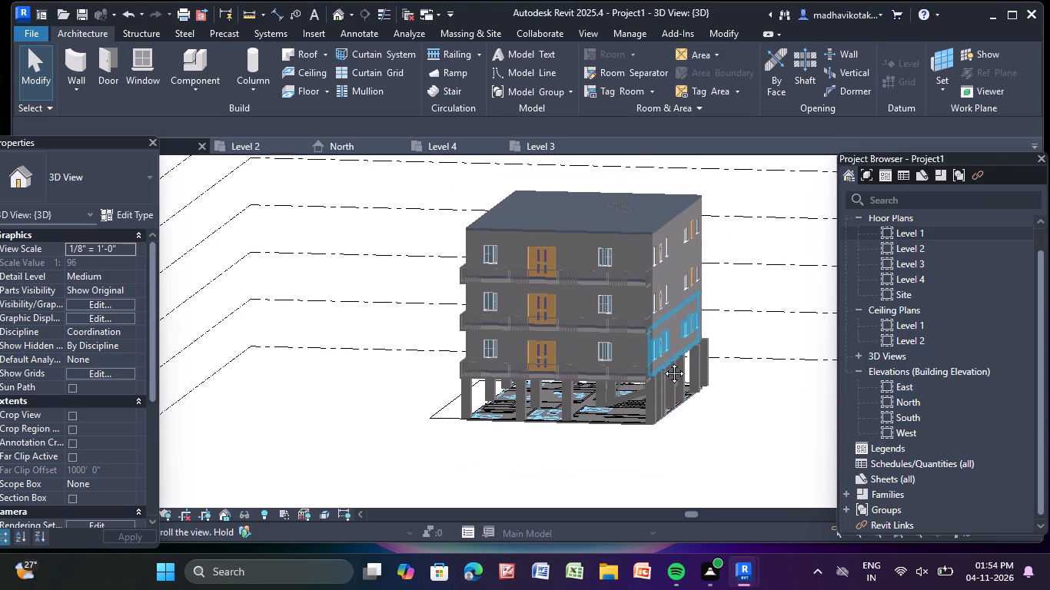
middle_drag(663, 362, 628, 370)
scroll(555, 230, up, 5)
middle_drag(580, 218, 541, 242)
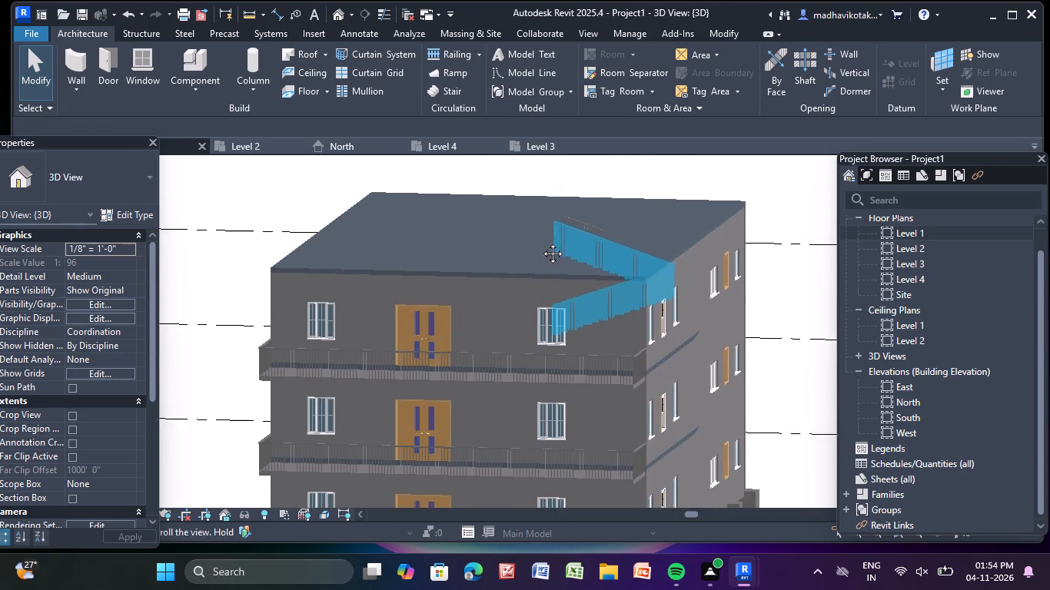
middle_drag(541, 242, 512, 264)
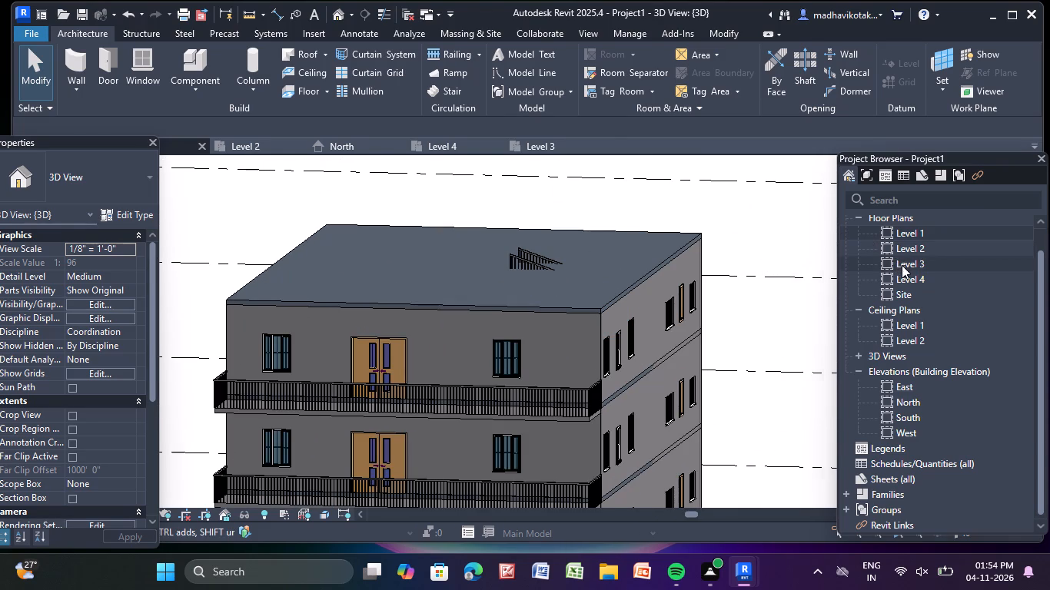
Inspect the staircase area in the Level 3 and Level 4 plans and compare it with the 3D view.
double_click(902, 265)
scroll(688, 217, down, 7)
middle_drag(661, 257, 553, 410)
scroll(523, 314, up, 4)
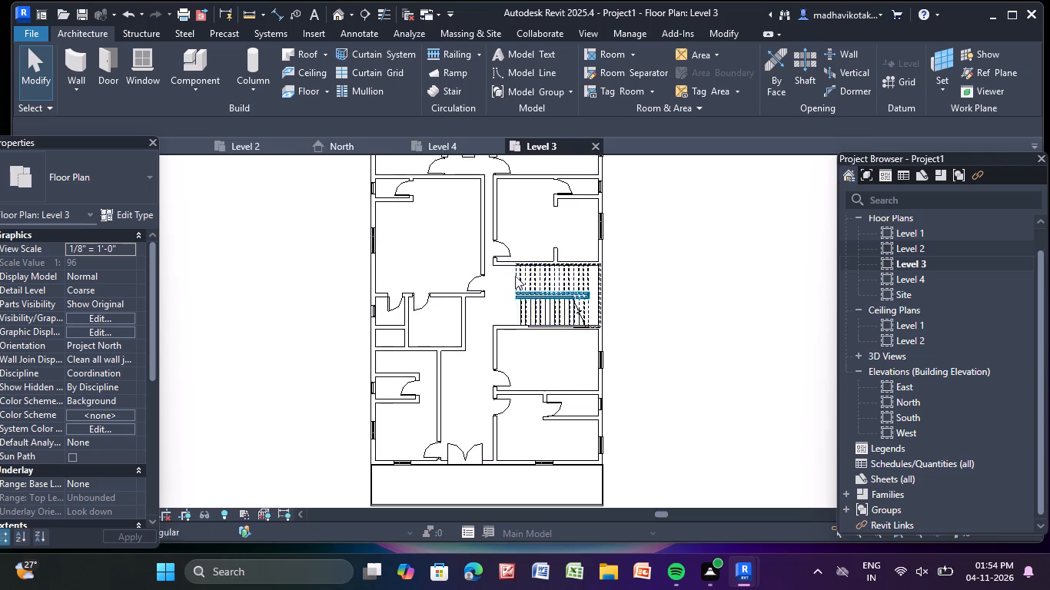
scroll(515, 276, up, 5)
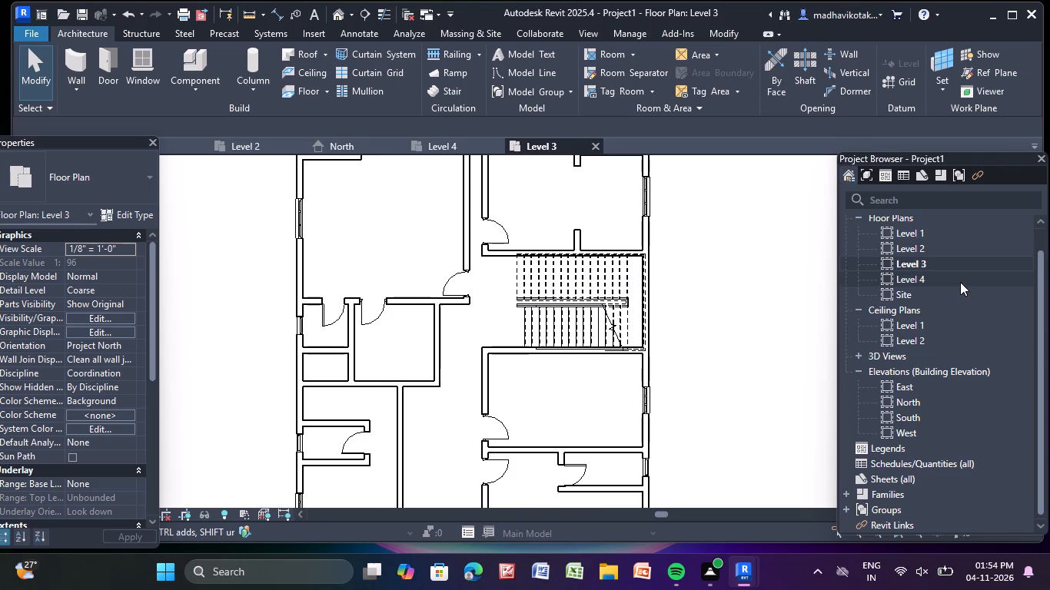
double_click(960, 282)
scroll(594, 346, up, 2)
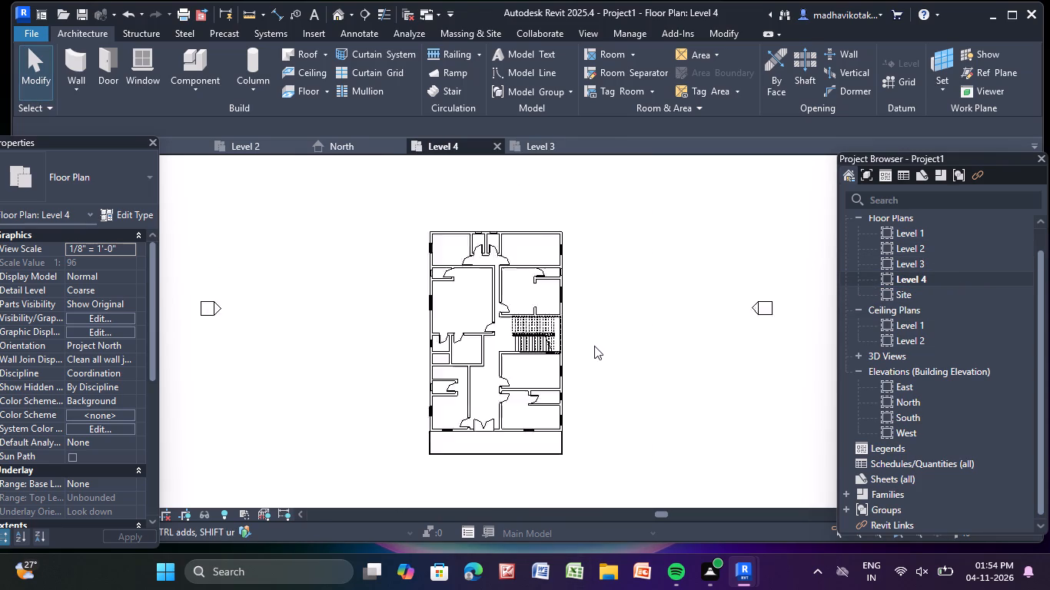
scroll(594, 346, up, 7)
click(337, 12)
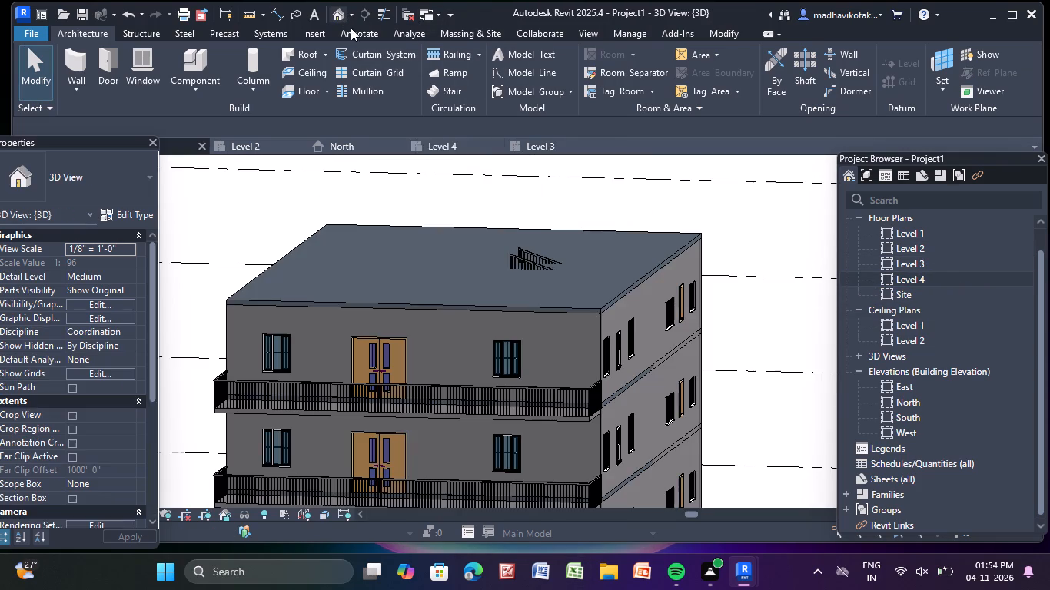
scroll(678, 314, down, 3)
middle_drag(671, 316, 660, 240)
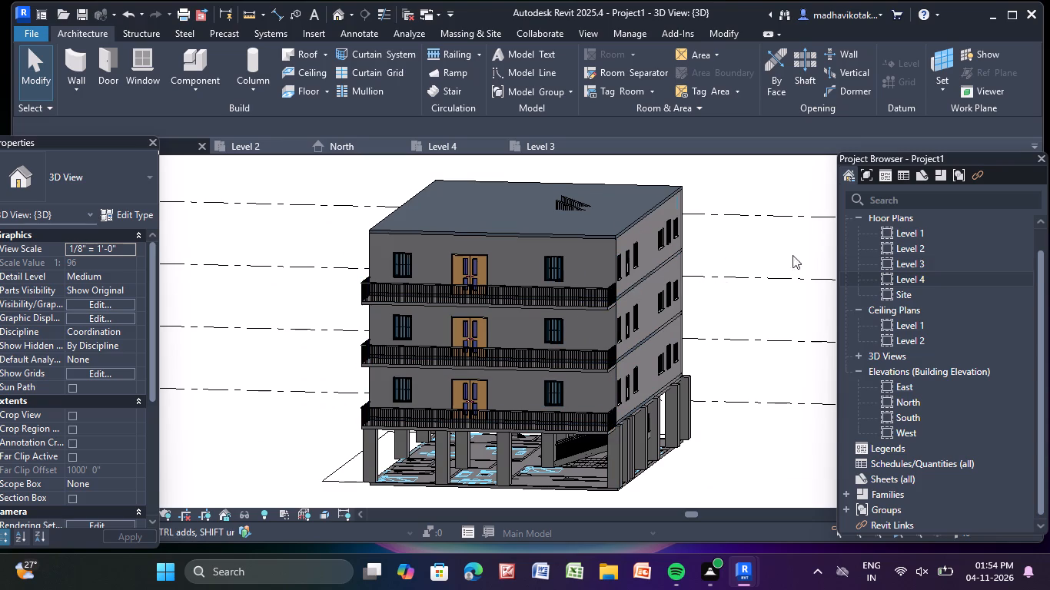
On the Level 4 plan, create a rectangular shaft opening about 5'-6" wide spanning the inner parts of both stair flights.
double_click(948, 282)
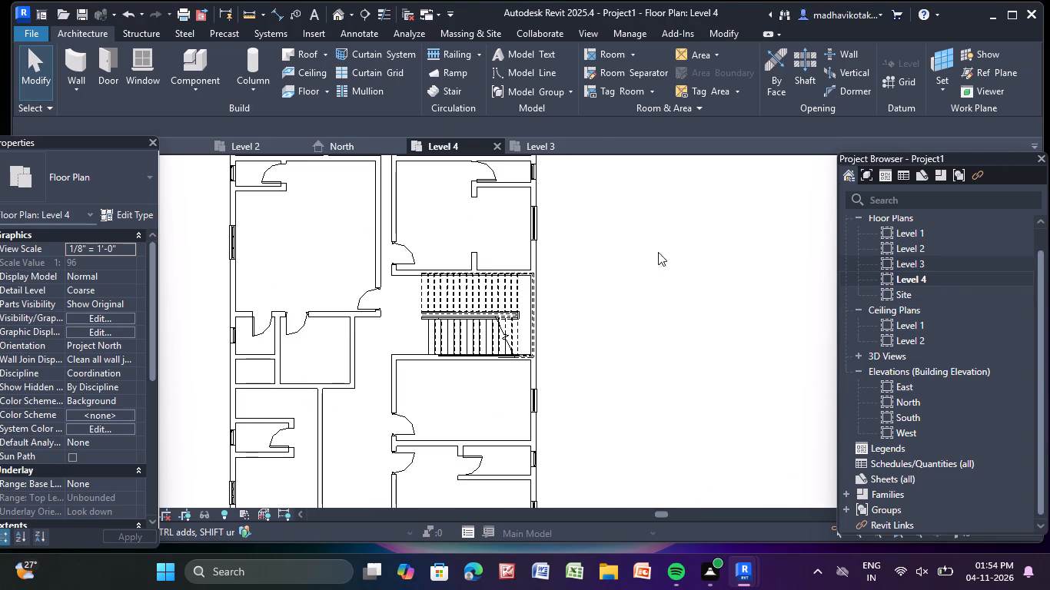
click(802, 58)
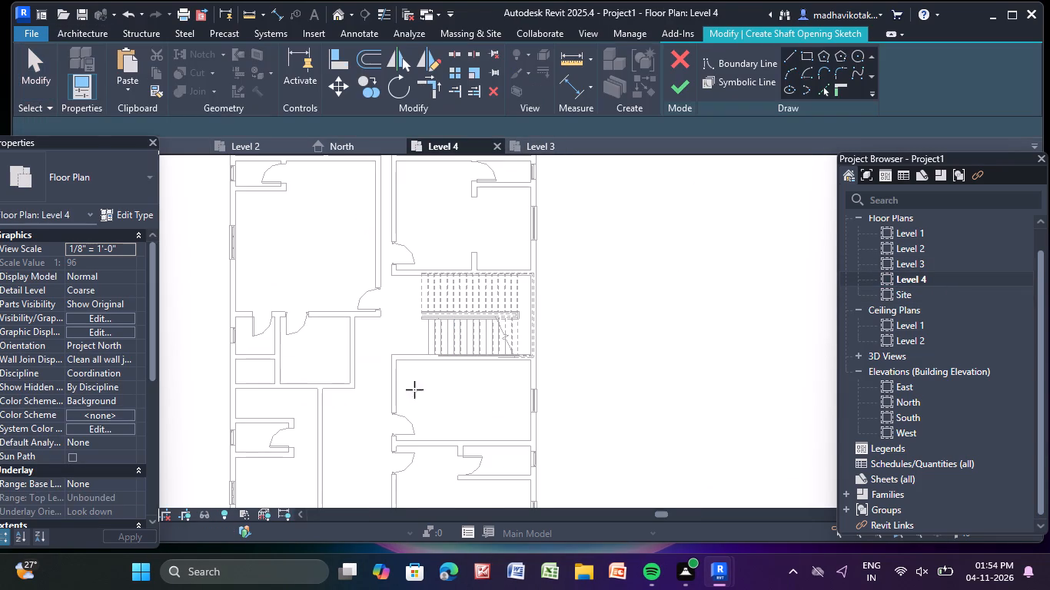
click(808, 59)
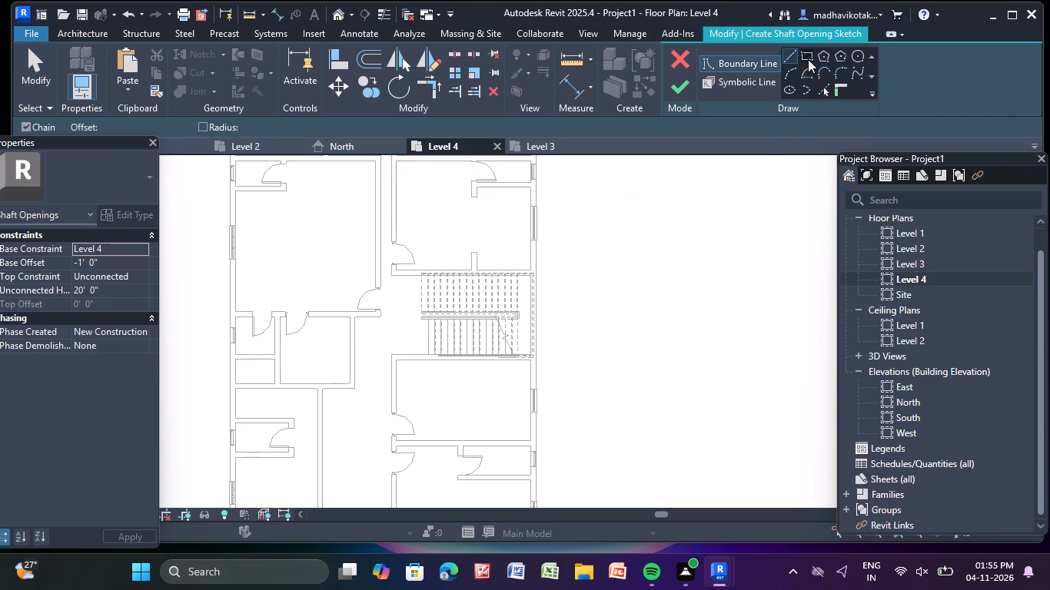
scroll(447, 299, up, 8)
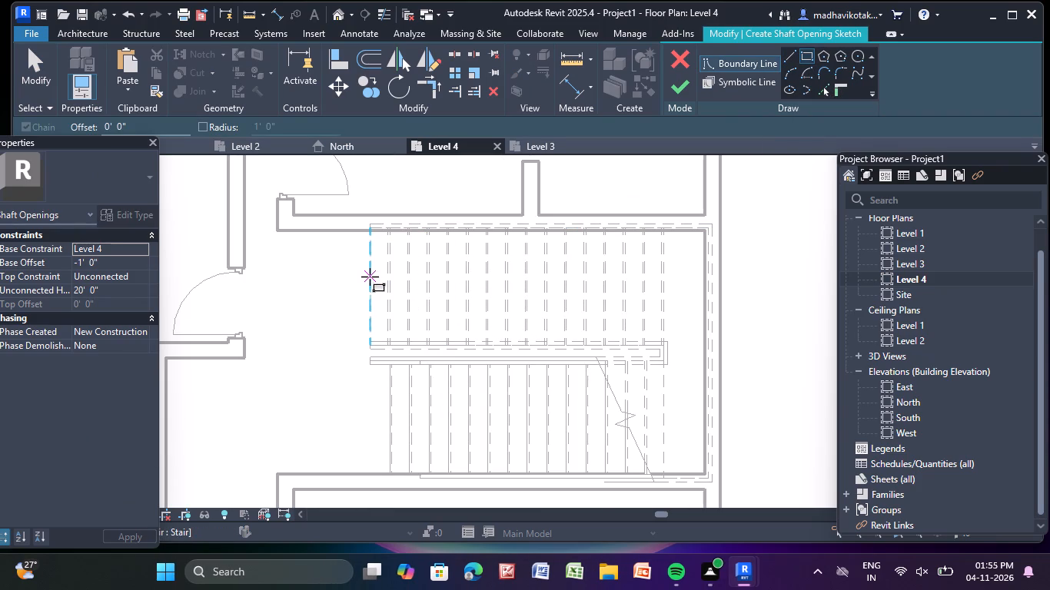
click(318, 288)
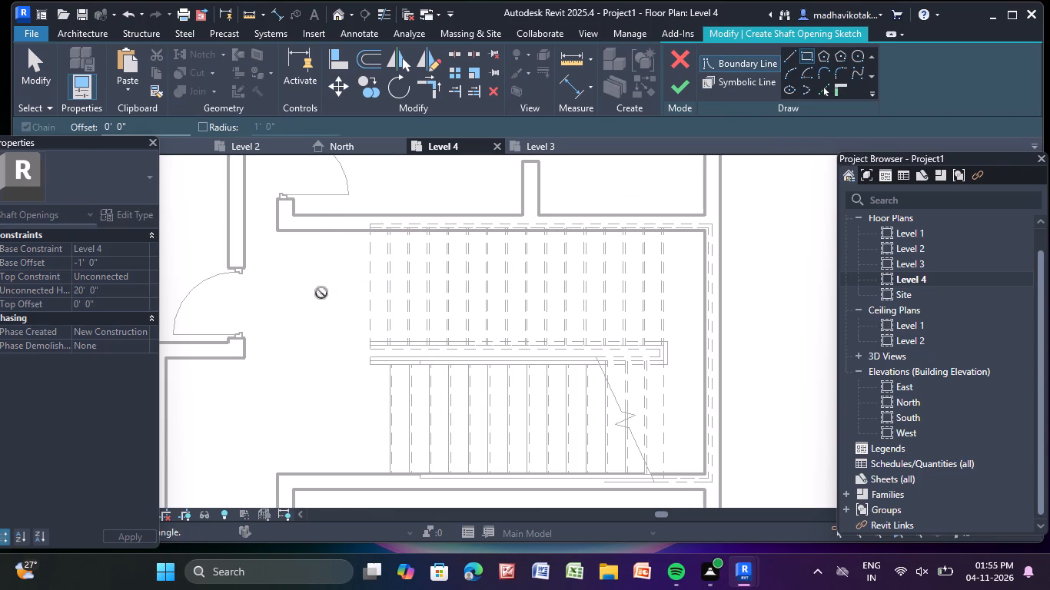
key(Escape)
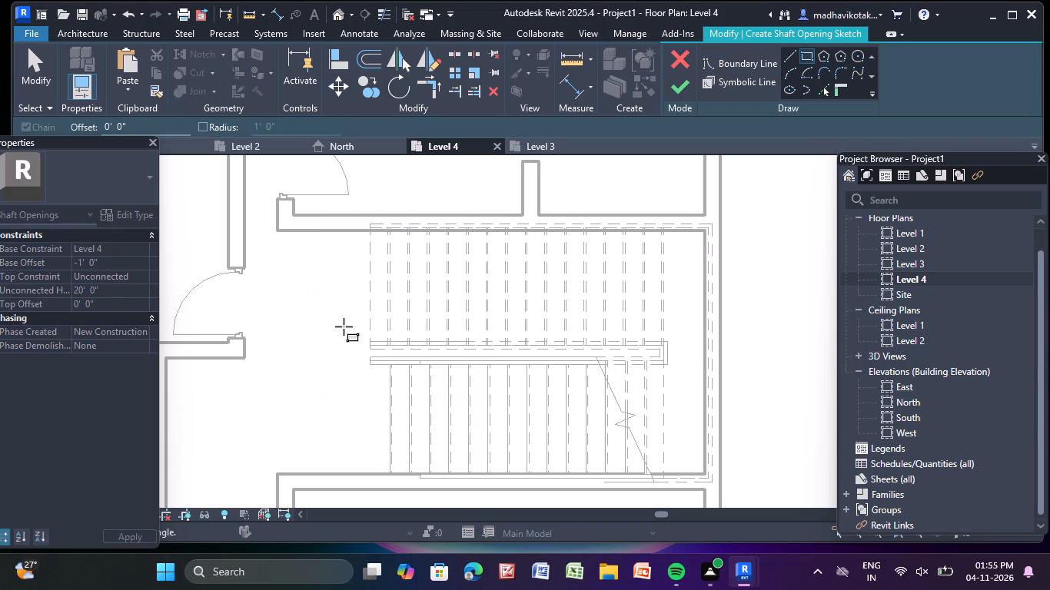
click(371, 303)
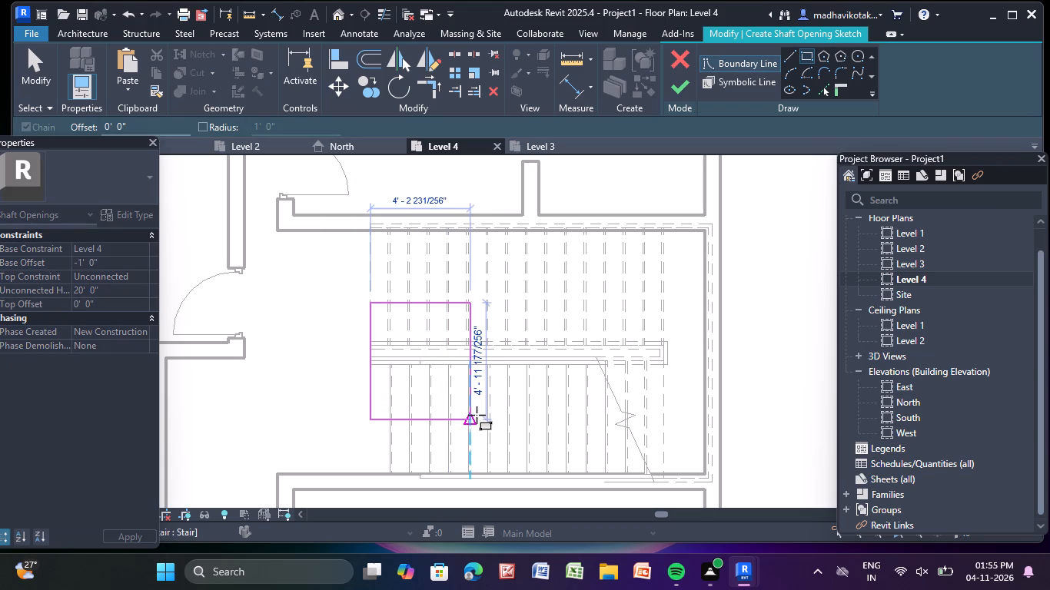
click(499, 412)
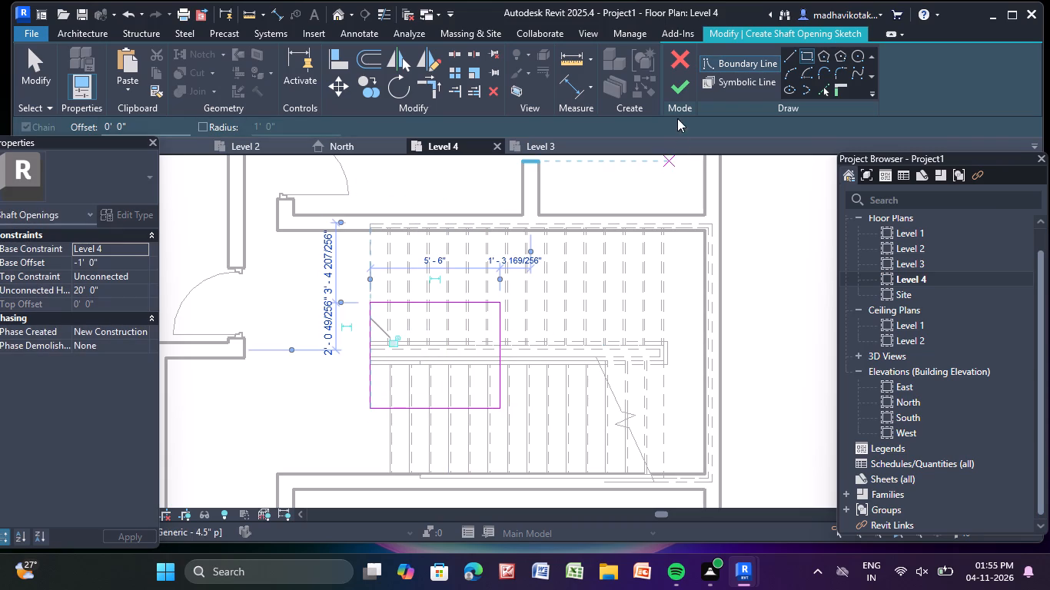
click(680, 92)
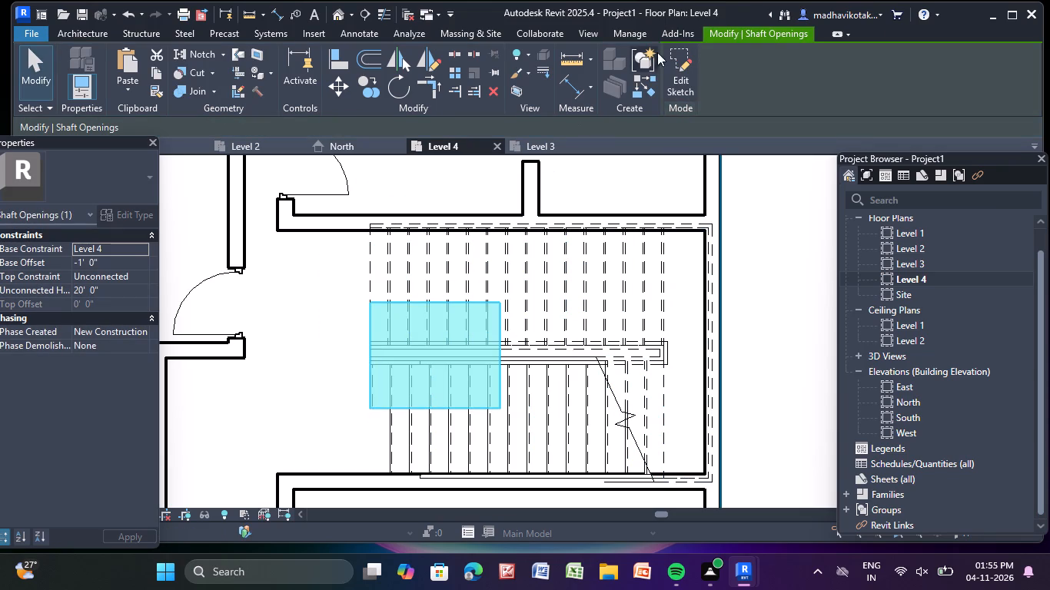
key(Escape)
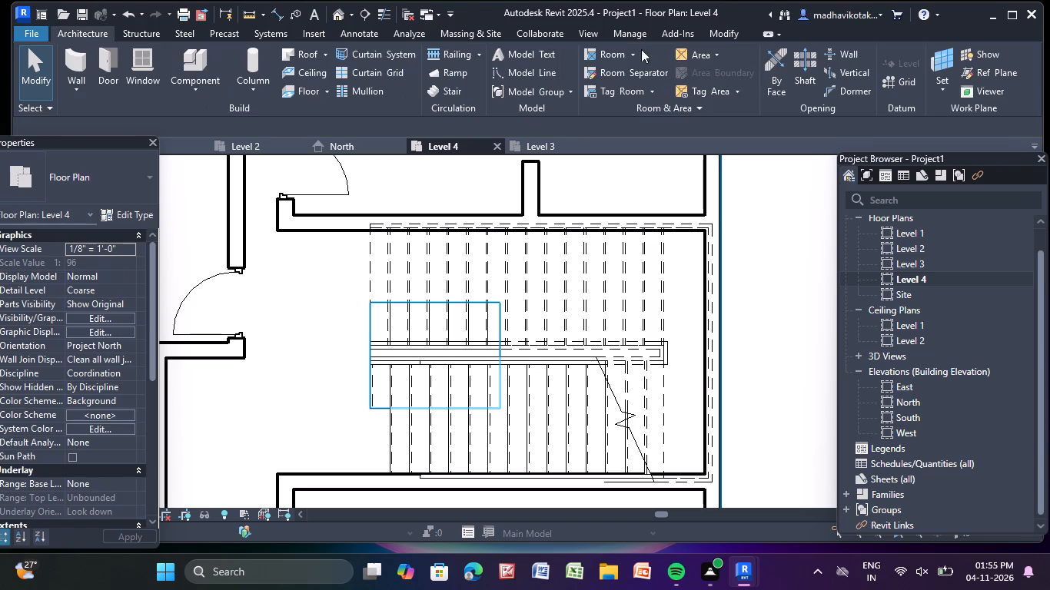
Examine the shaft opening around the stair railings at the roof in the 3D view.
click(337, 19)
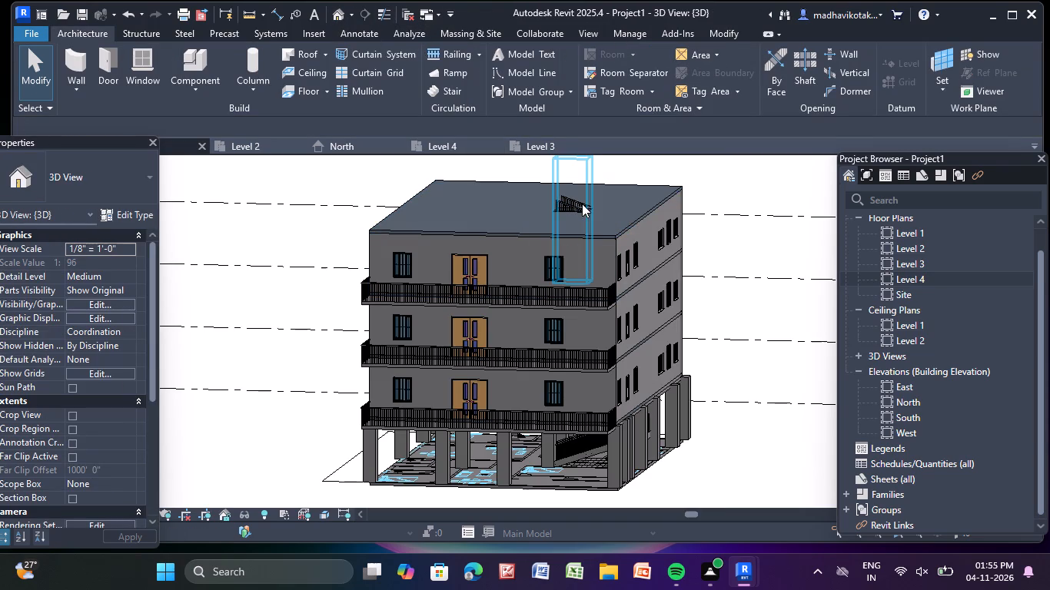
middle_drag(603, 207, 368, 368)
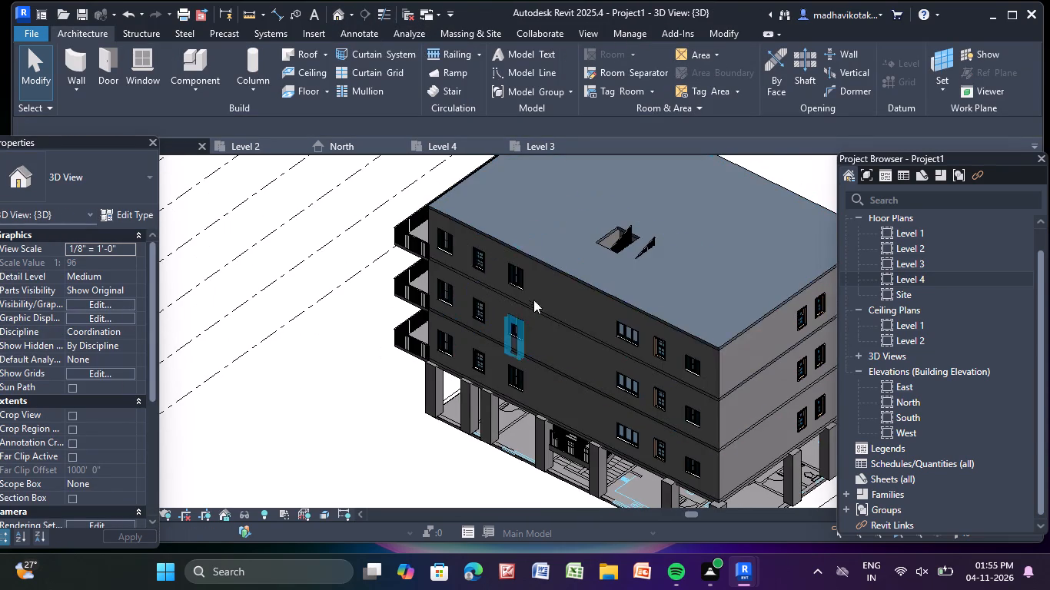
click(608, 244)
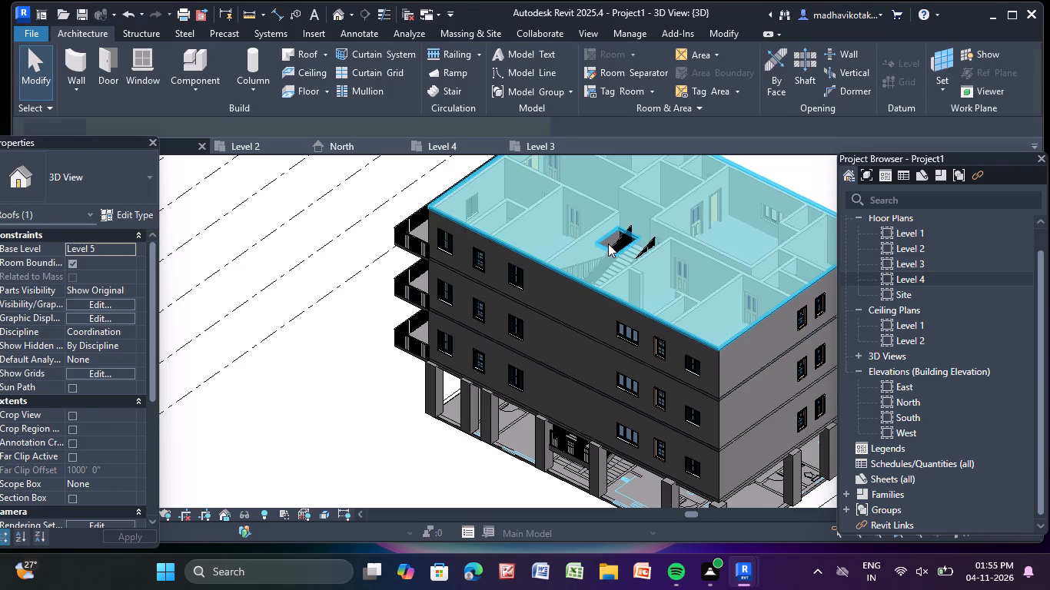
scroll(619, 235, up, 6)
key(Escape)
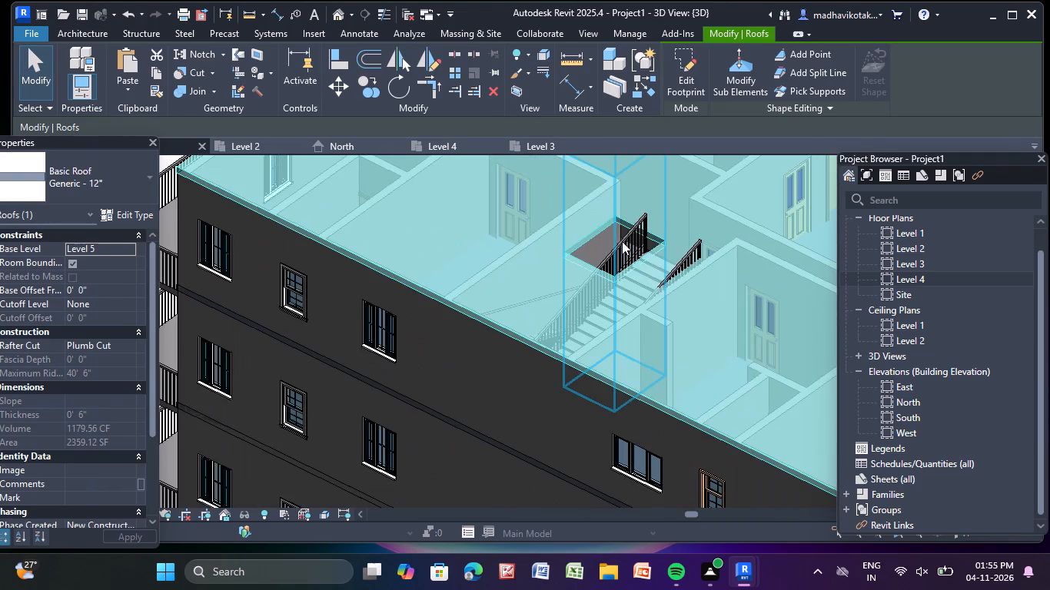
click(622, 264)
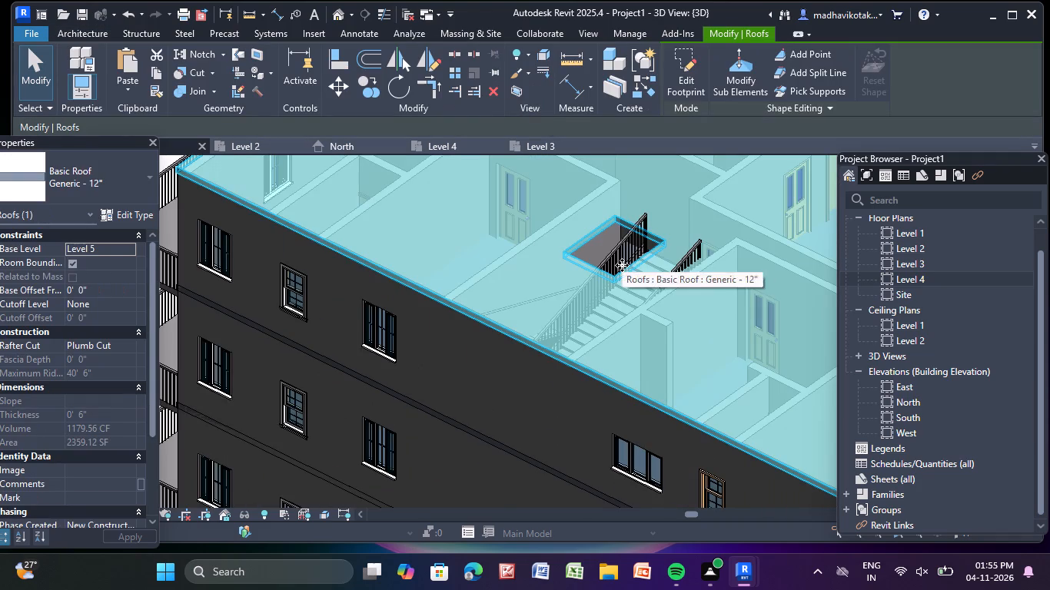
key(Escape)
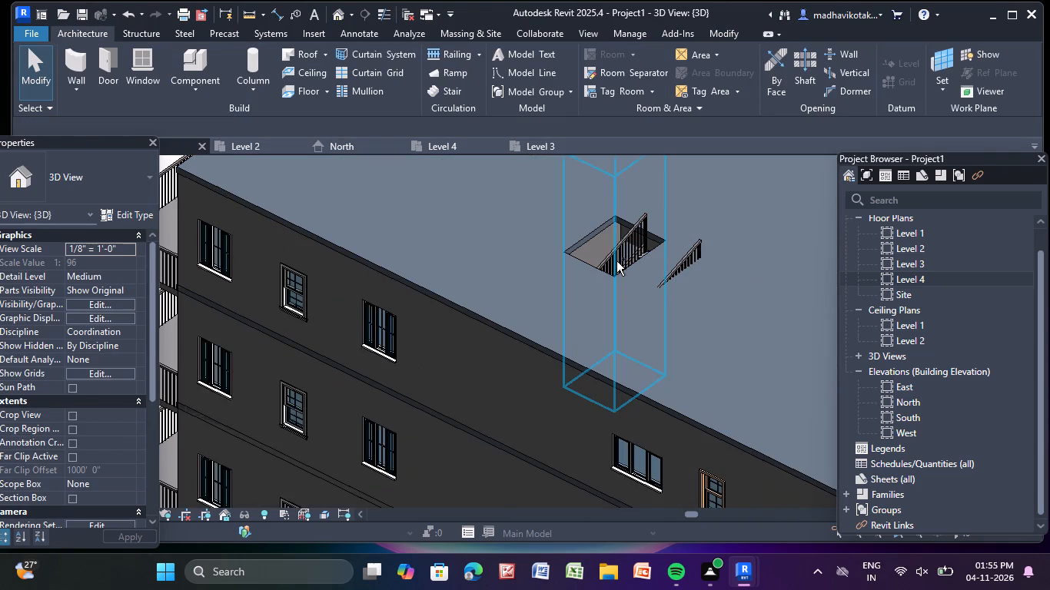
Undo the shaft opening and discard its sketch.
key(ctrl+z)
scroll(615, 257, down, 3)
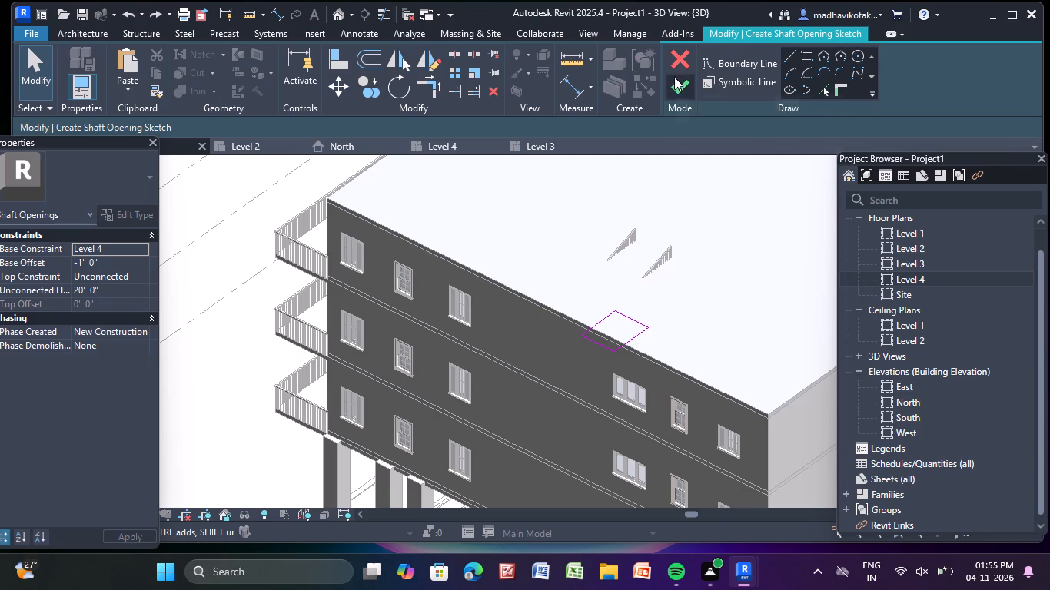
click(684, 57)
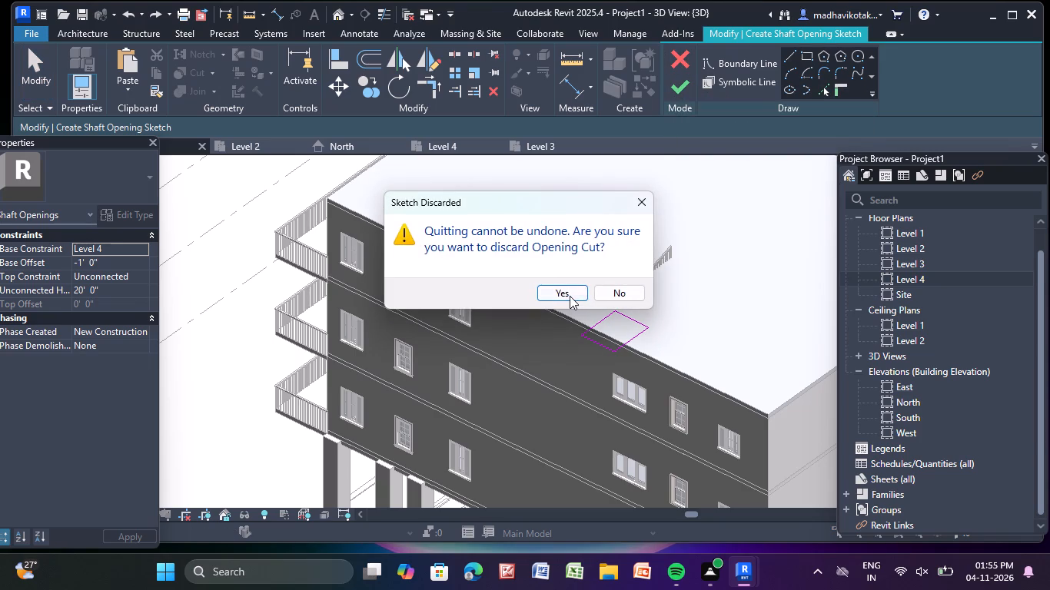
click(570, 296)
In the 3D view, create a rectangular shaft opening based on Level 1, about 12'-0" long, around the two stair railings projecting through the roof.
scroll(680, 199, down, 1)
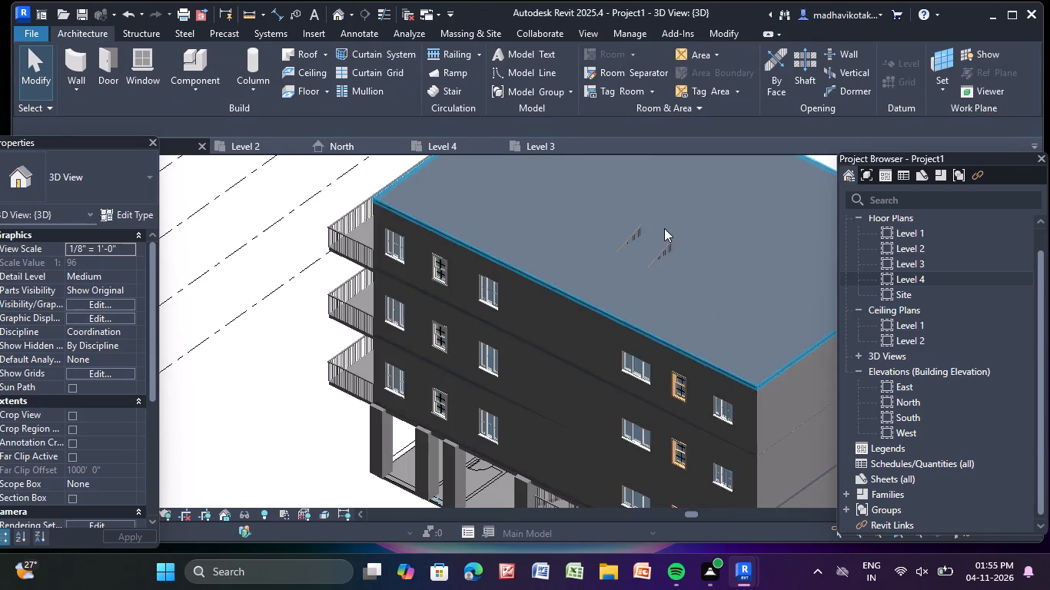
shift+middle_drag(649, 273, 691, 270)
scroll(666, 250, up, 5)
middle_drag(657, 242, 656, 244)
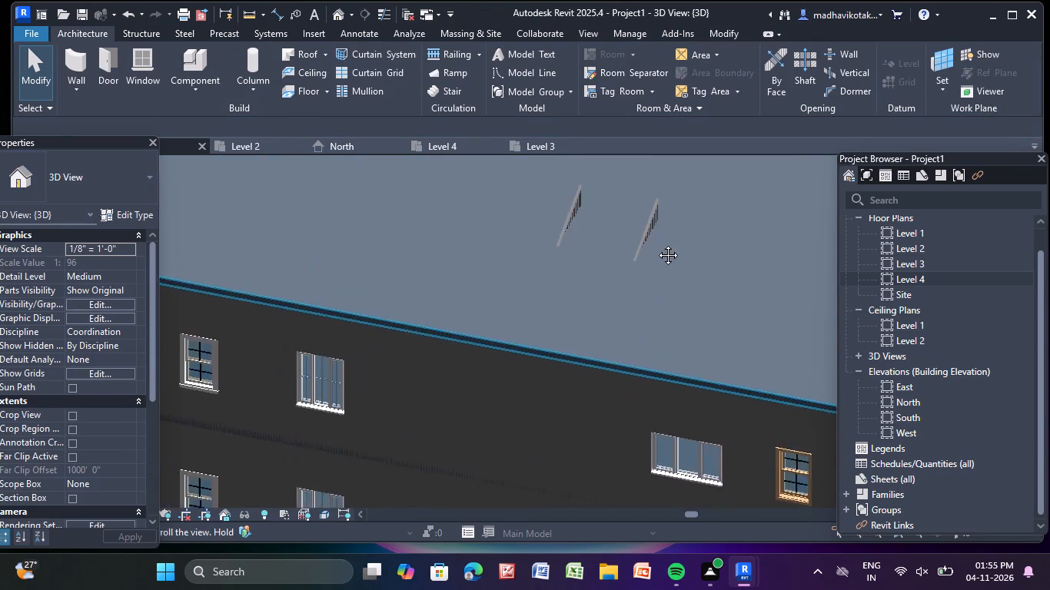
middle_drag(656, 244, 716, 240)
shift+middle_drag(709, 247, 695, 269)
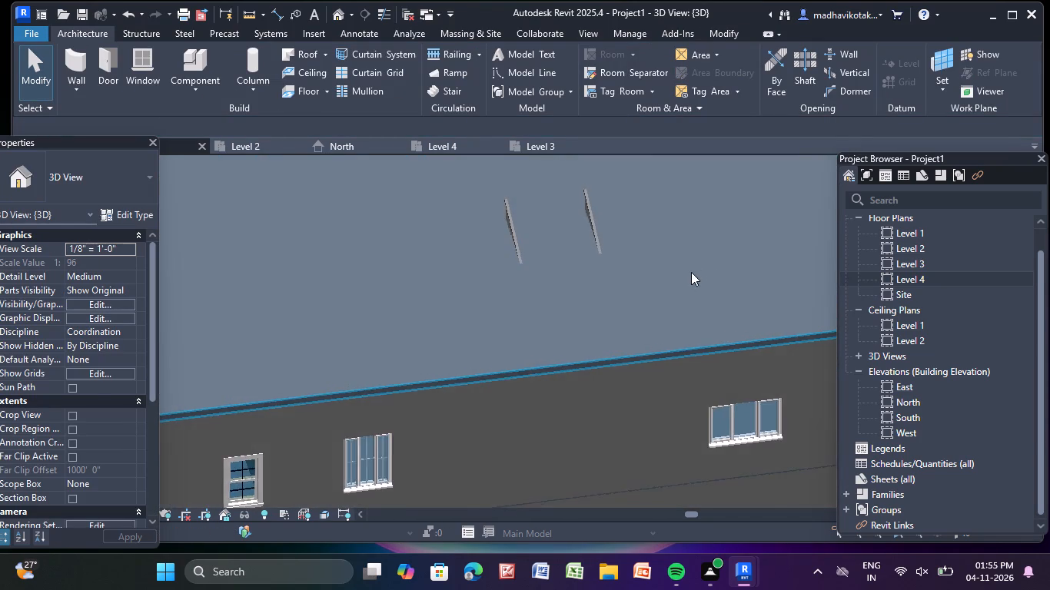
scroll(691, 272, down, 3)
middle_drag(691, 272, 676, 283)
scroll(660, 280, up, 3)
middle_drag(650, 274, 578, 333)
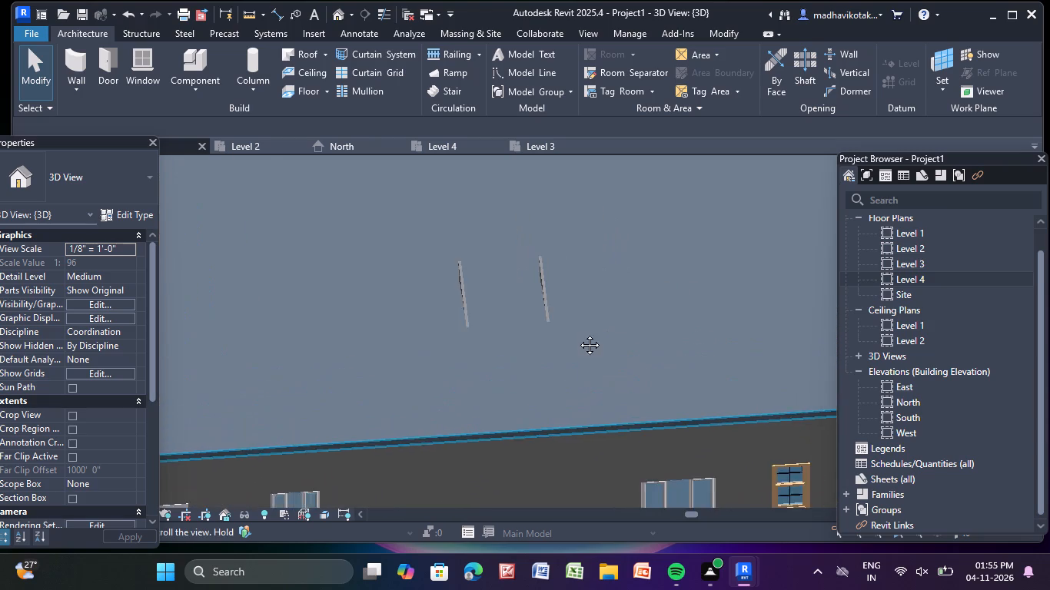
middle_drag(578, 333, 566, 361)
click(808, 56)
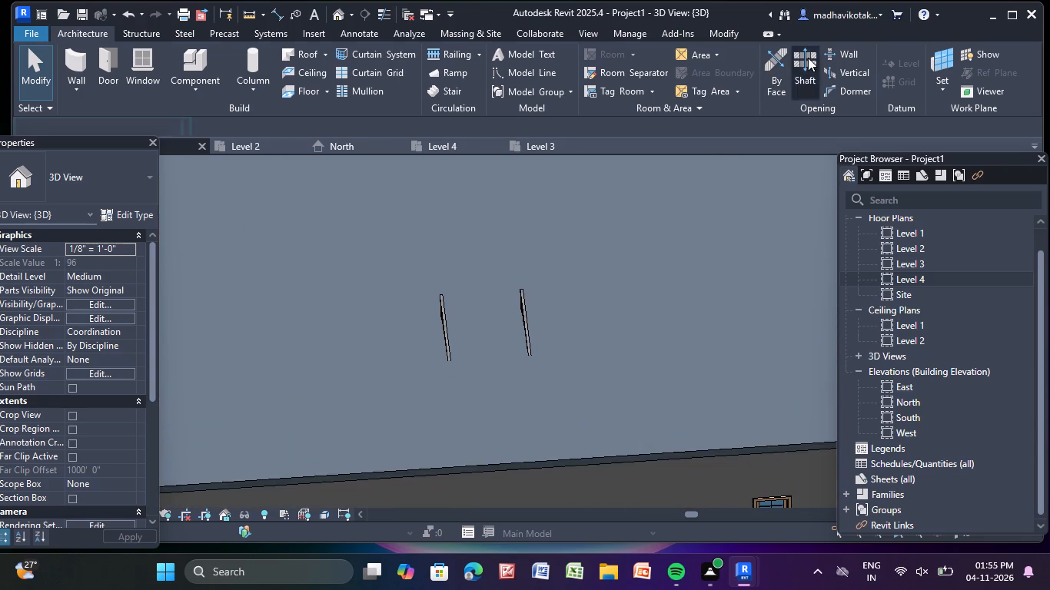
click(808, 58)
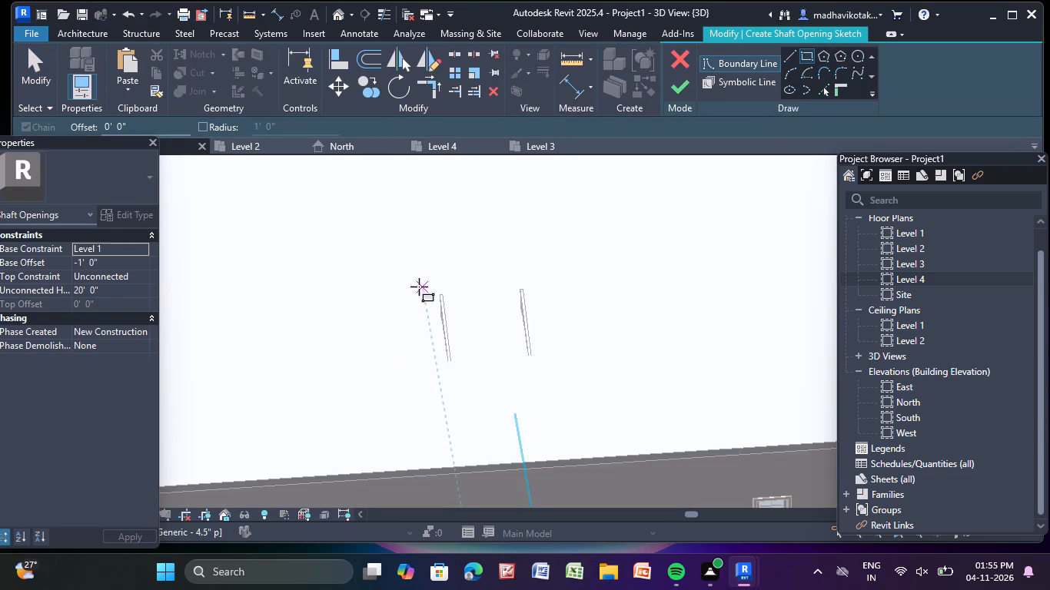
click(406, 268)
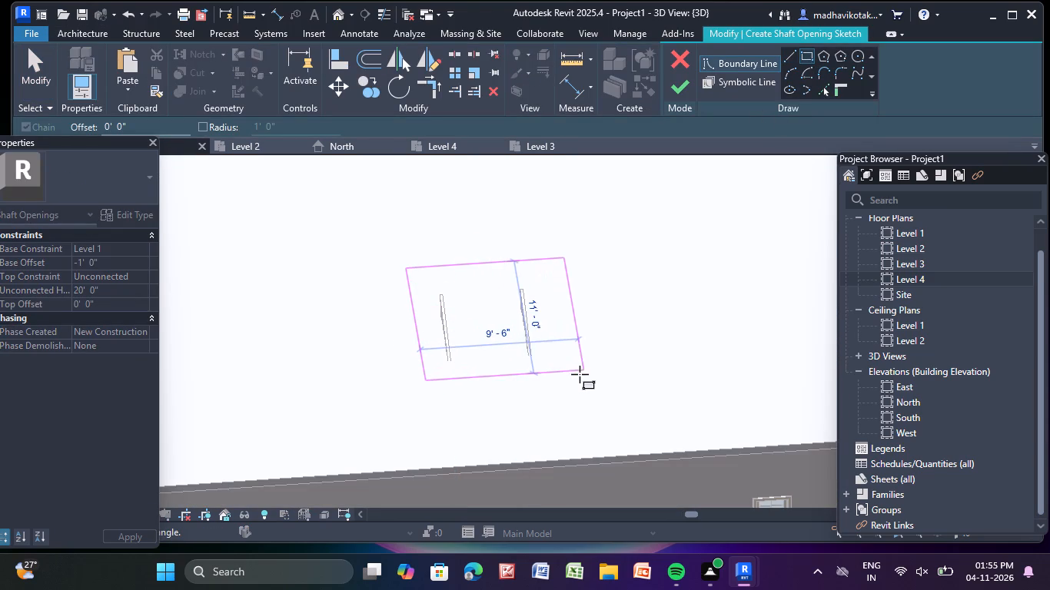
click(559, 382)
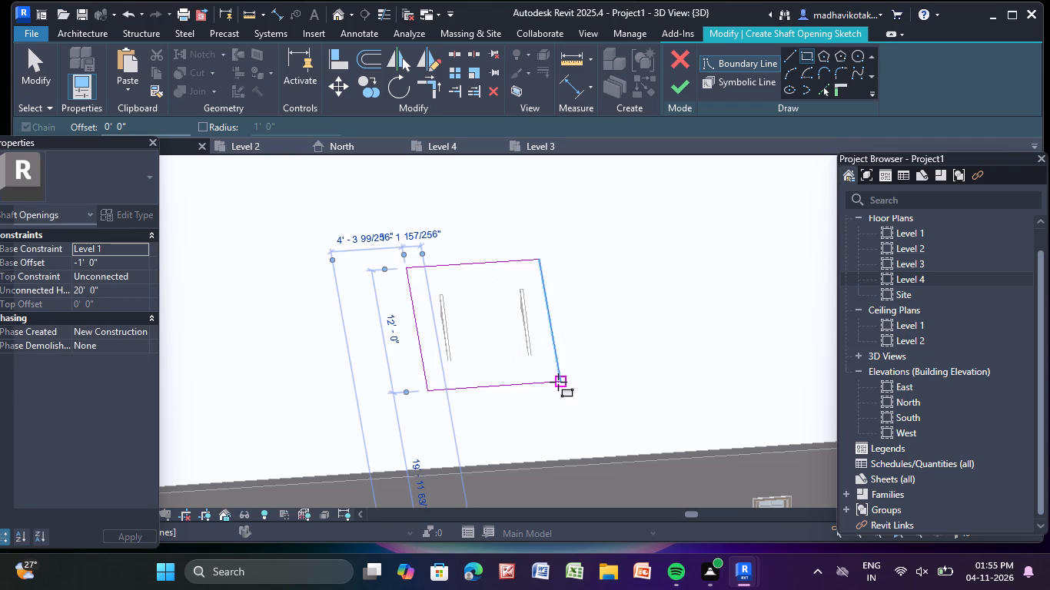
click(676, 101)
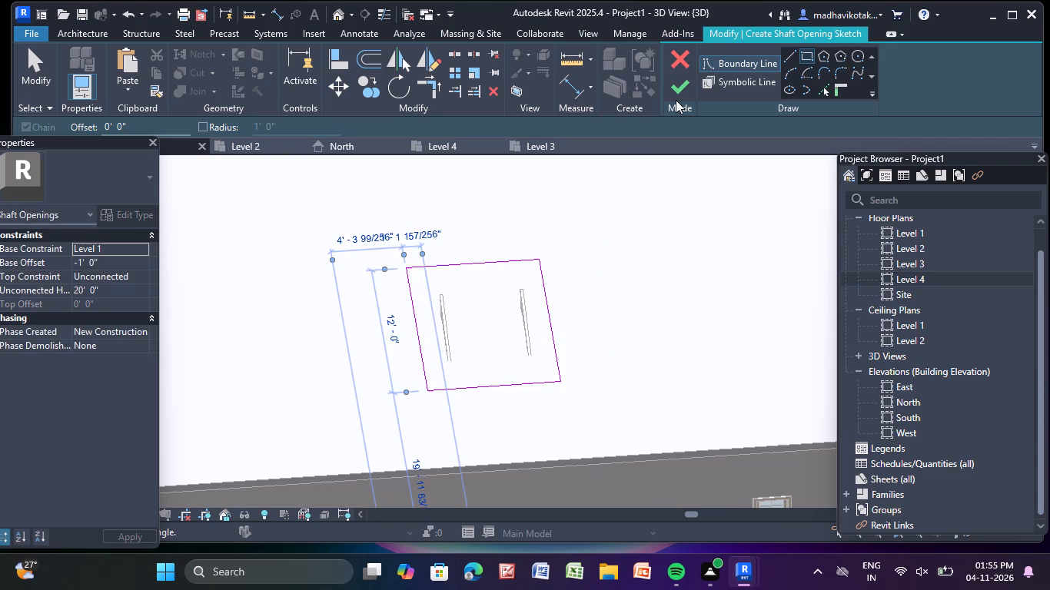
click(674, 91)
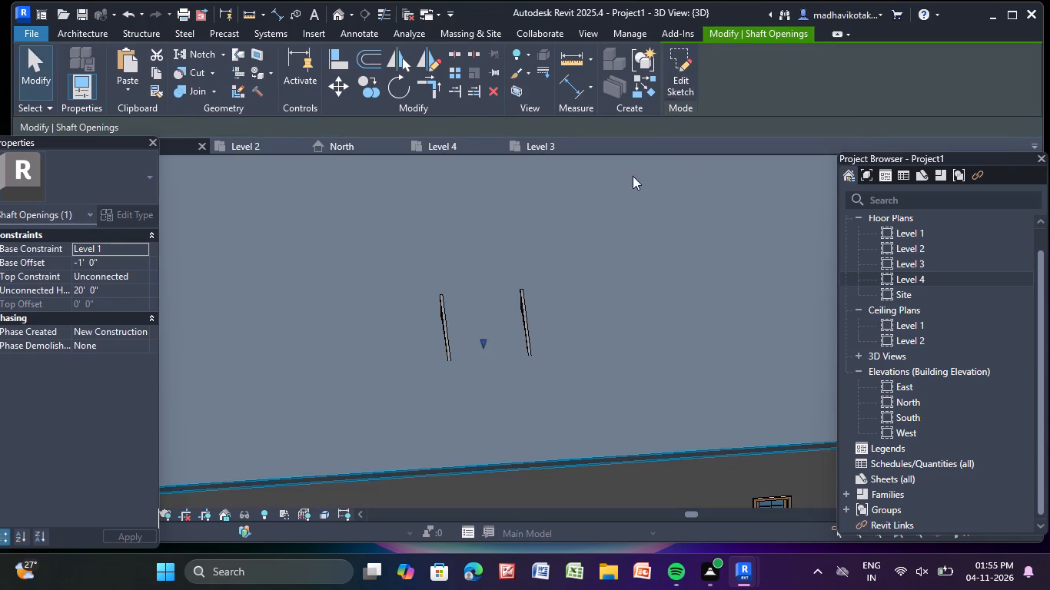
Adjust the new shaft's vertical extents to a base offset of about -1' 4" and an unconnected height of about 12' 6".
click(482, 343)
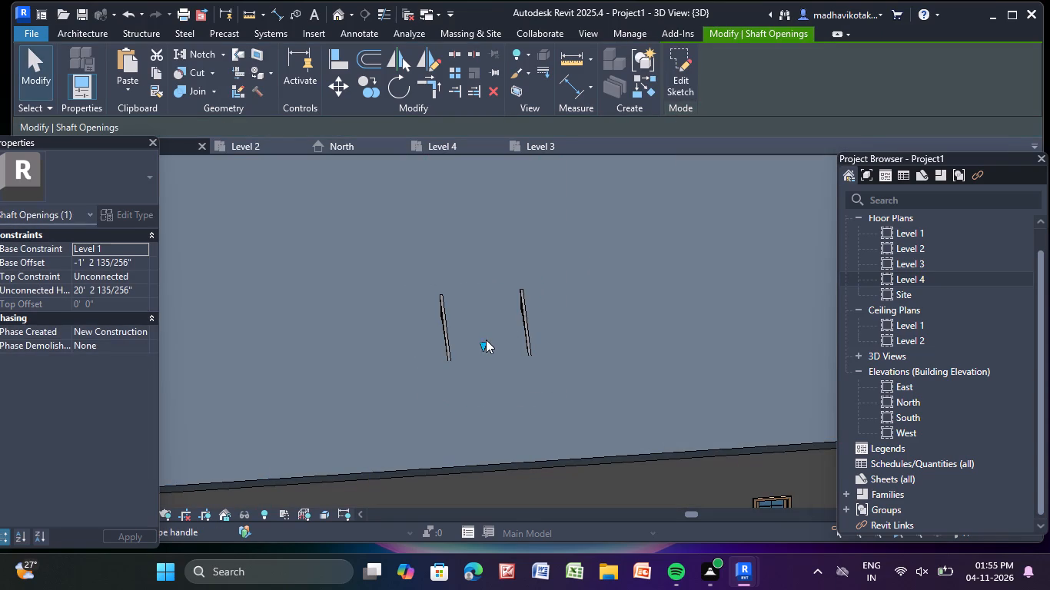
click(483, 344)
scroll(483, 344, down, 5)
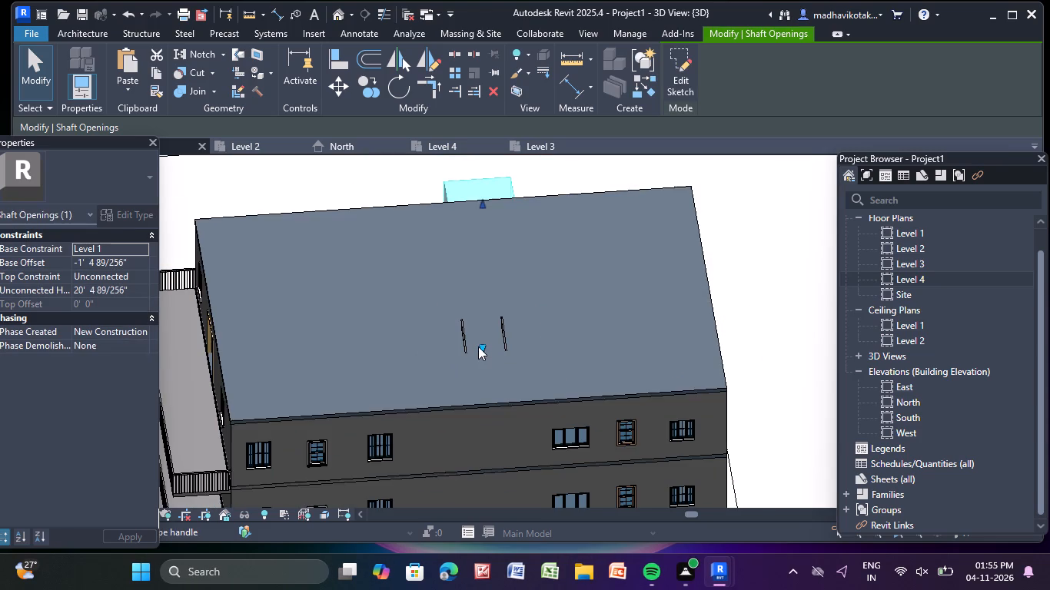
drag(485, 204, 500, 309)
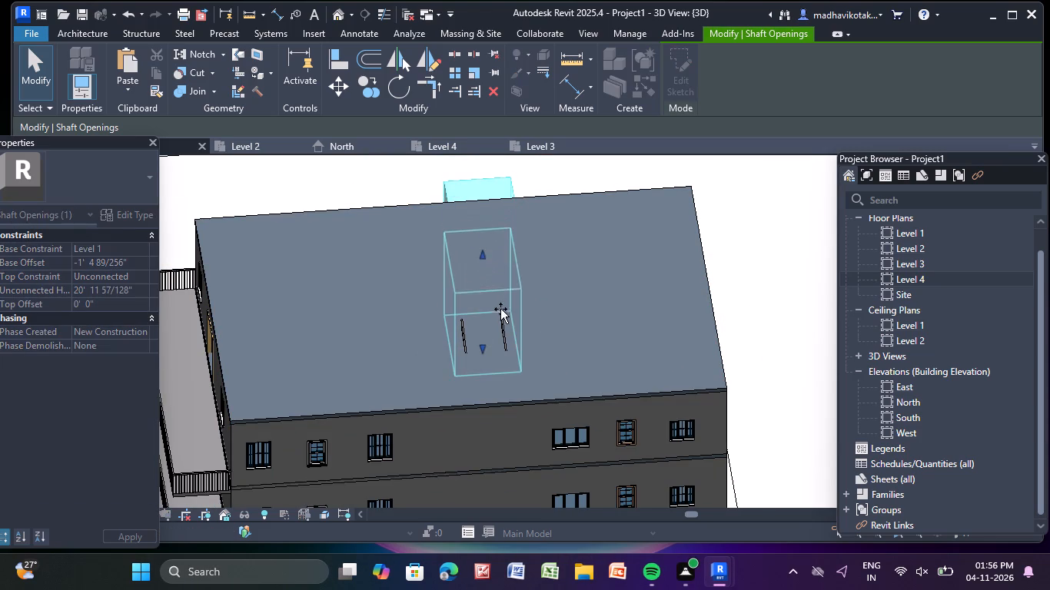
drag(500, 309, 509, 412)
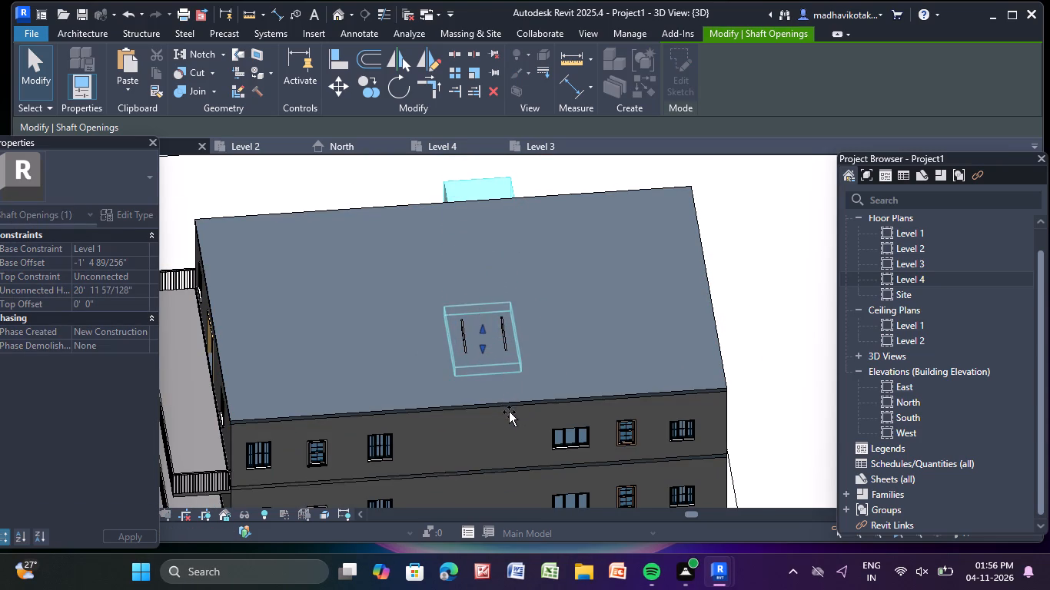
drag(509, 412, 512, 421)
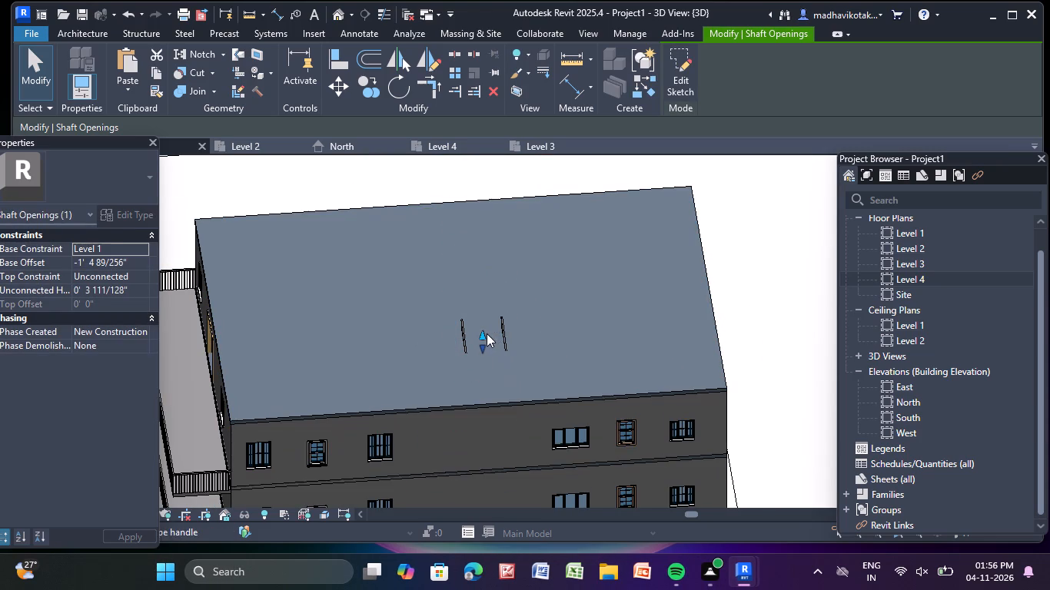
drag(484, 333, 487, 213)
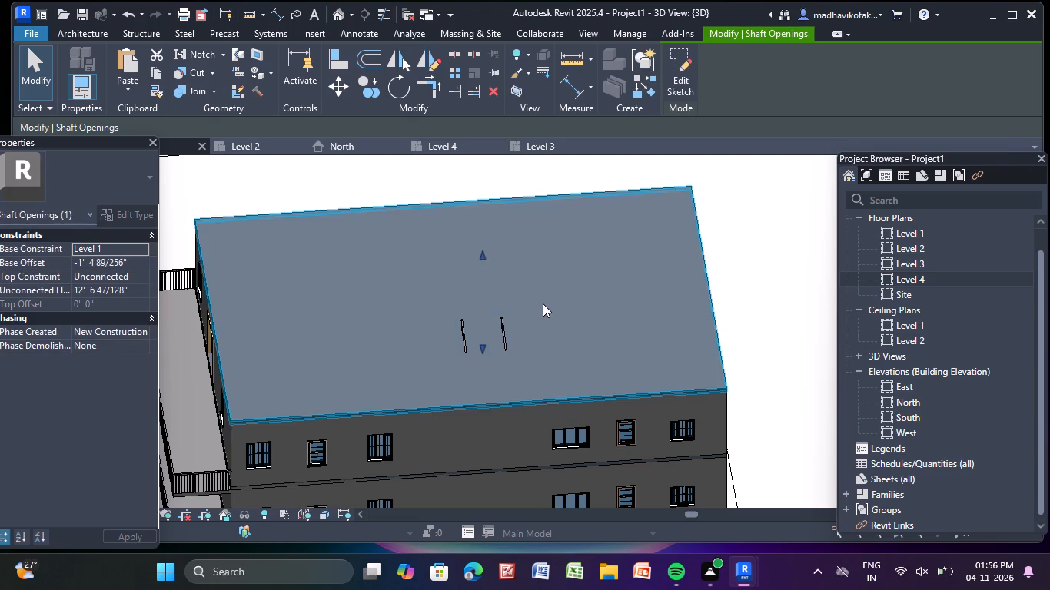
click(543, 303)
key(Escape)
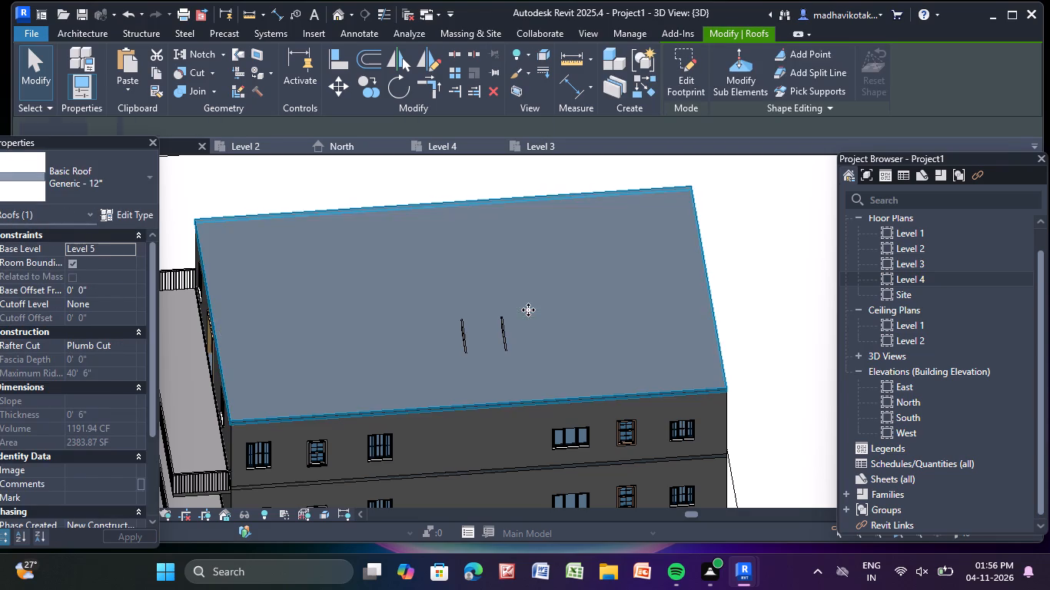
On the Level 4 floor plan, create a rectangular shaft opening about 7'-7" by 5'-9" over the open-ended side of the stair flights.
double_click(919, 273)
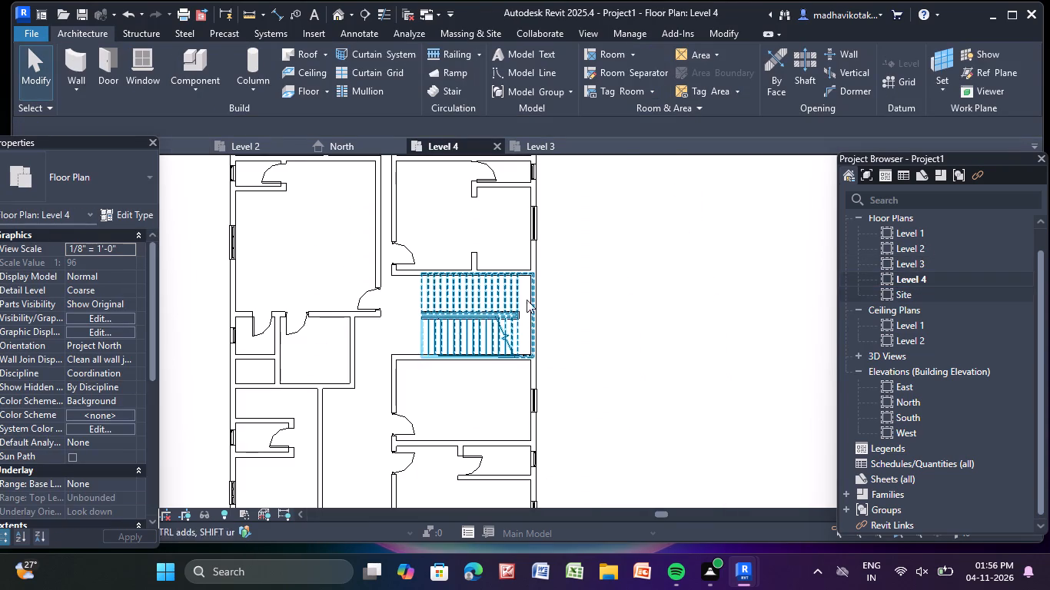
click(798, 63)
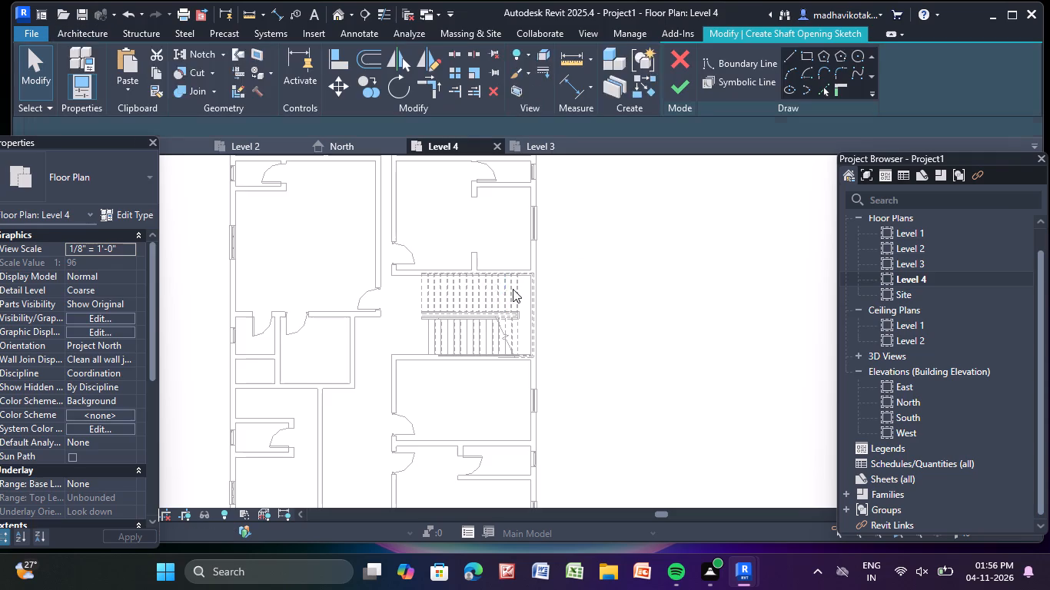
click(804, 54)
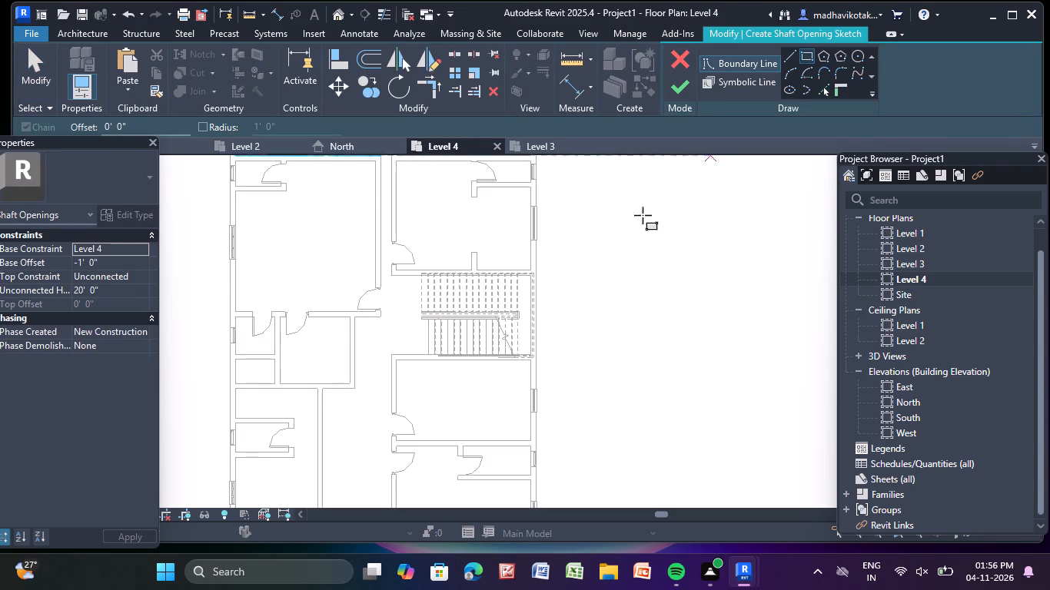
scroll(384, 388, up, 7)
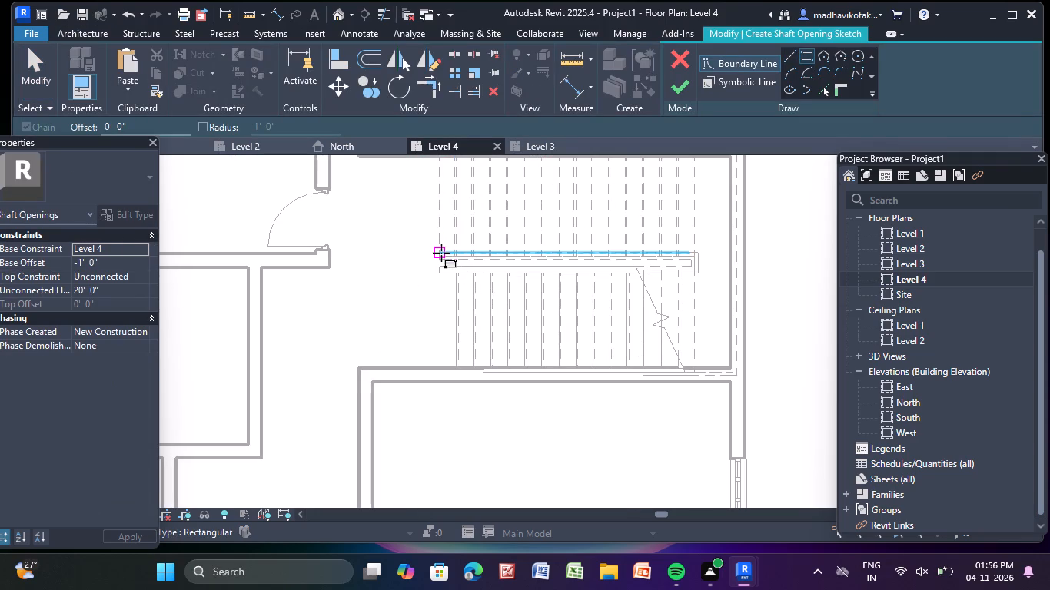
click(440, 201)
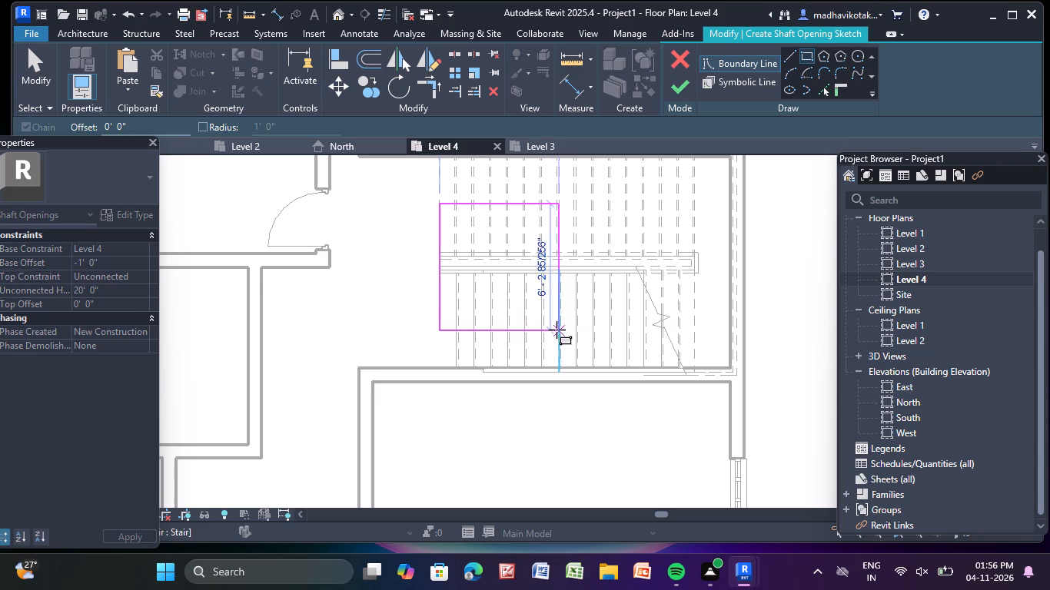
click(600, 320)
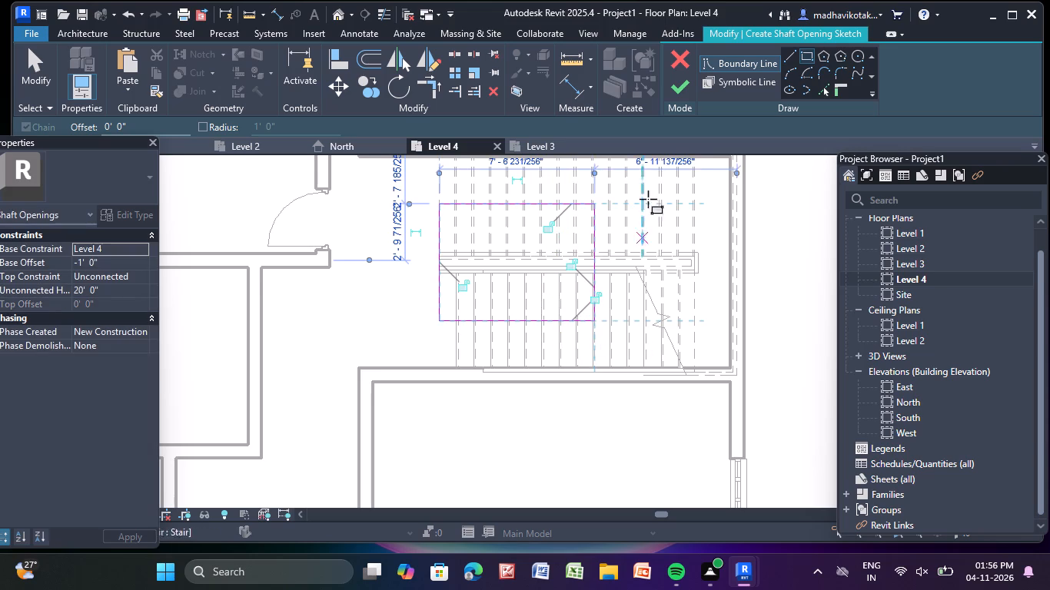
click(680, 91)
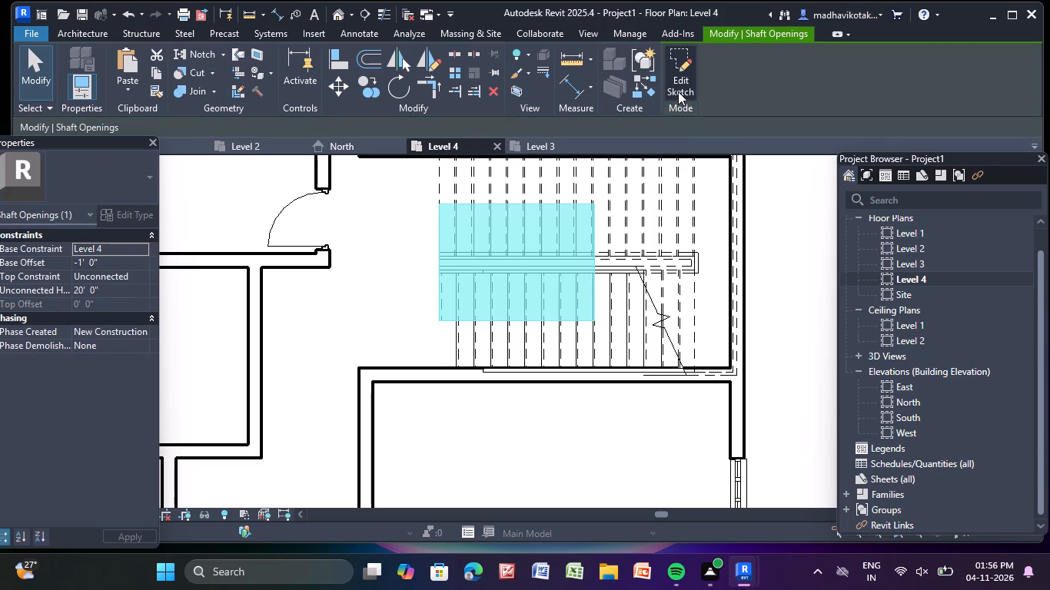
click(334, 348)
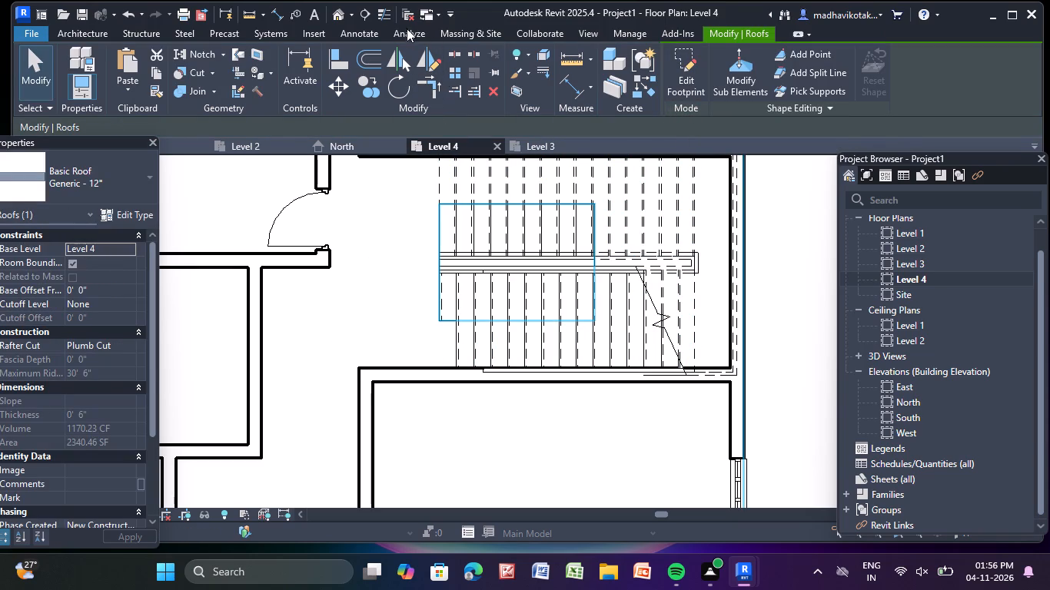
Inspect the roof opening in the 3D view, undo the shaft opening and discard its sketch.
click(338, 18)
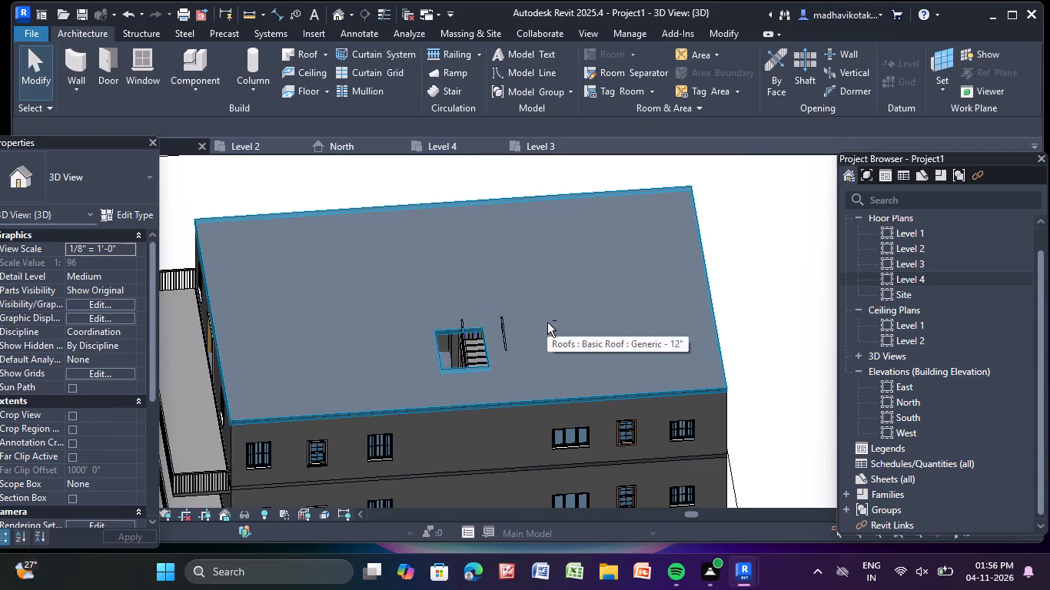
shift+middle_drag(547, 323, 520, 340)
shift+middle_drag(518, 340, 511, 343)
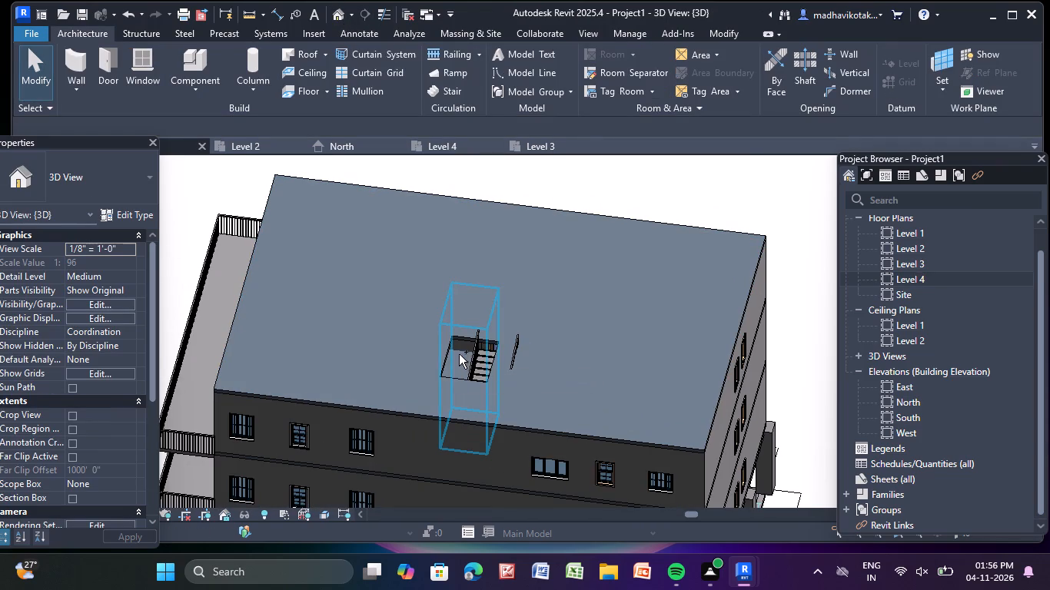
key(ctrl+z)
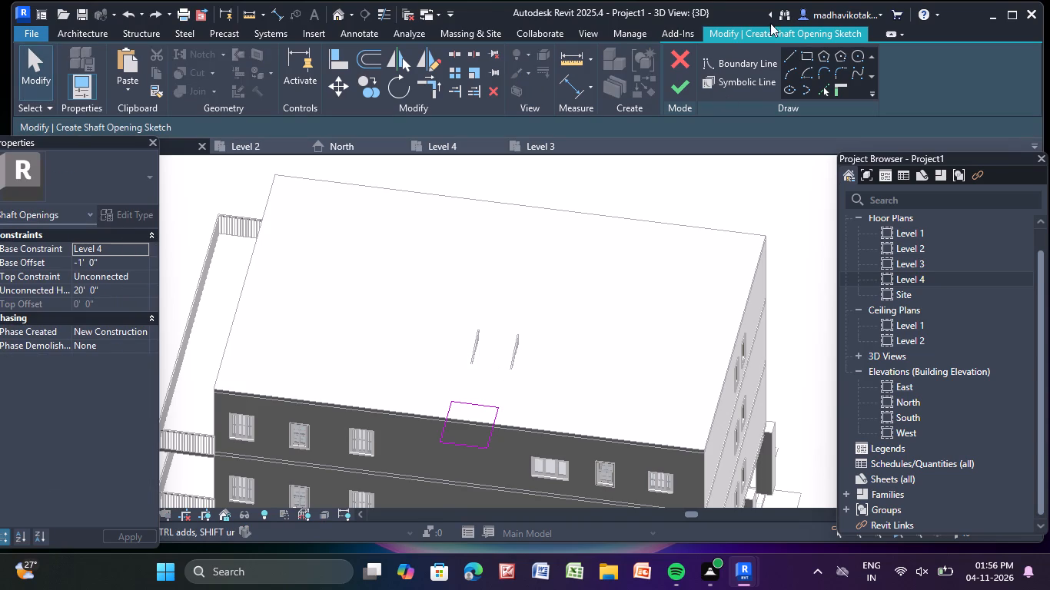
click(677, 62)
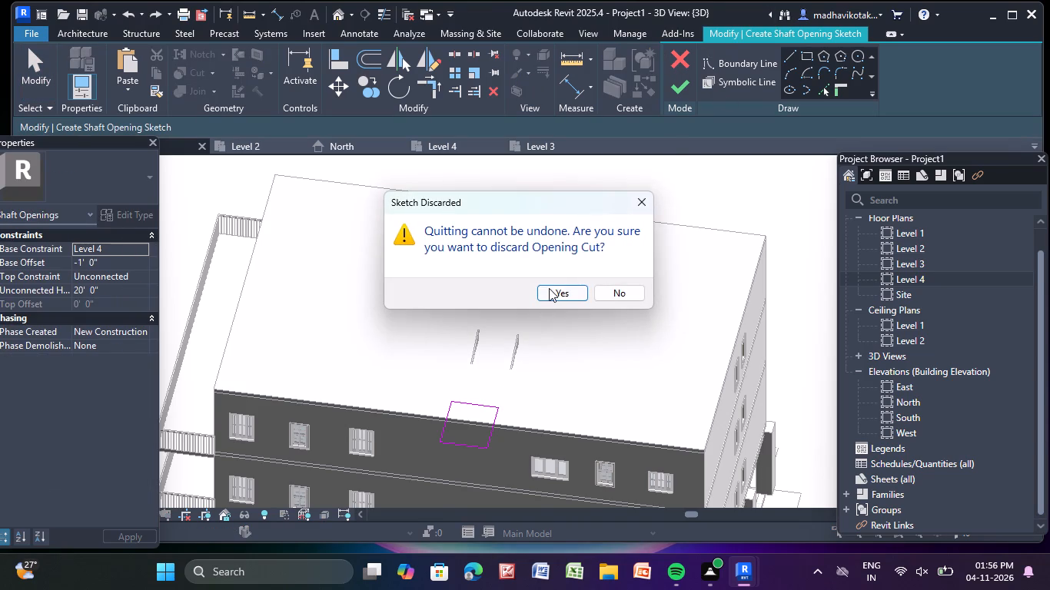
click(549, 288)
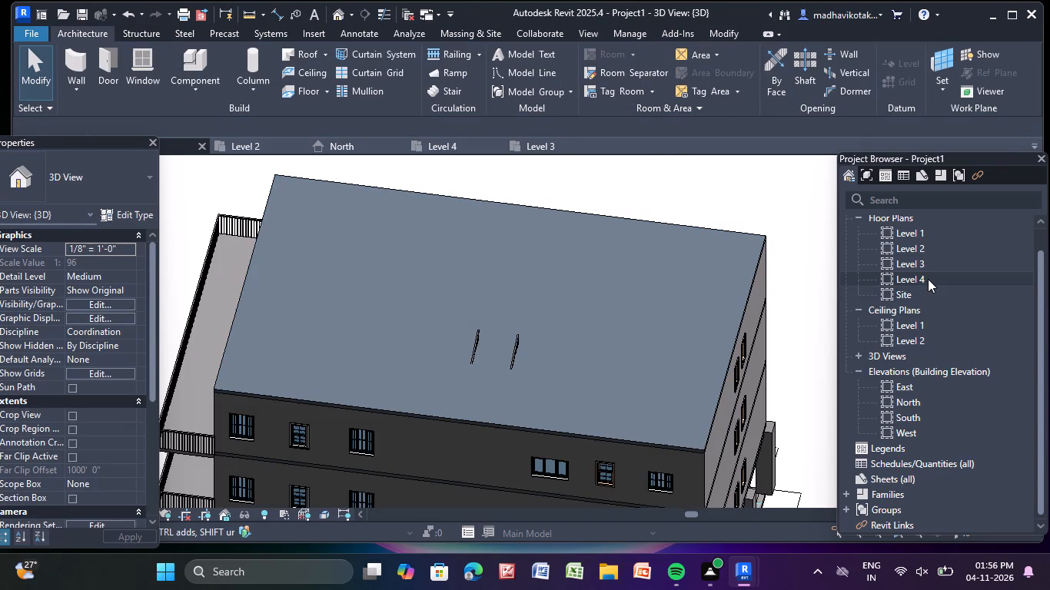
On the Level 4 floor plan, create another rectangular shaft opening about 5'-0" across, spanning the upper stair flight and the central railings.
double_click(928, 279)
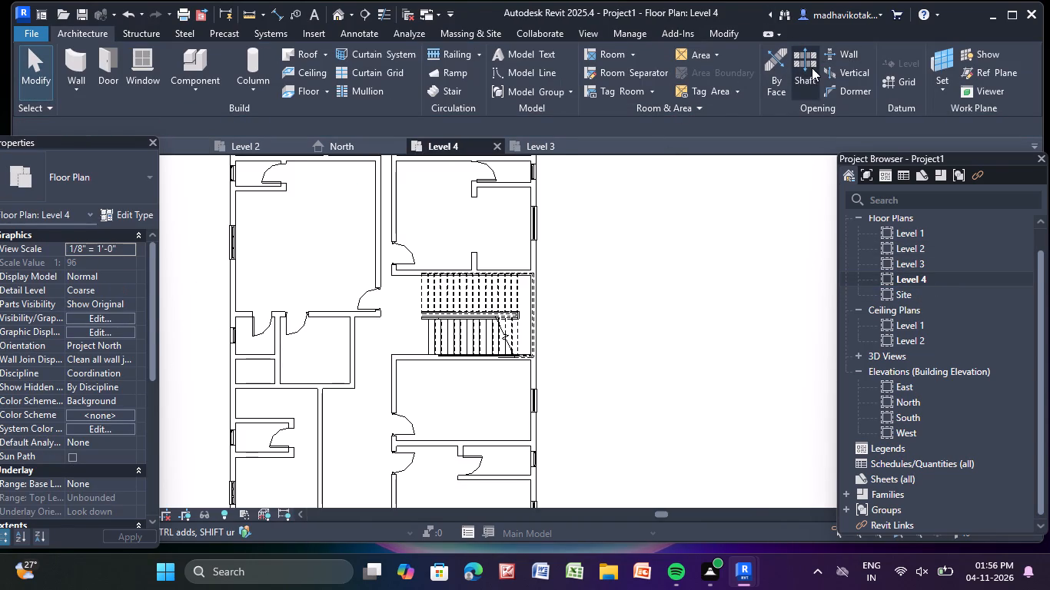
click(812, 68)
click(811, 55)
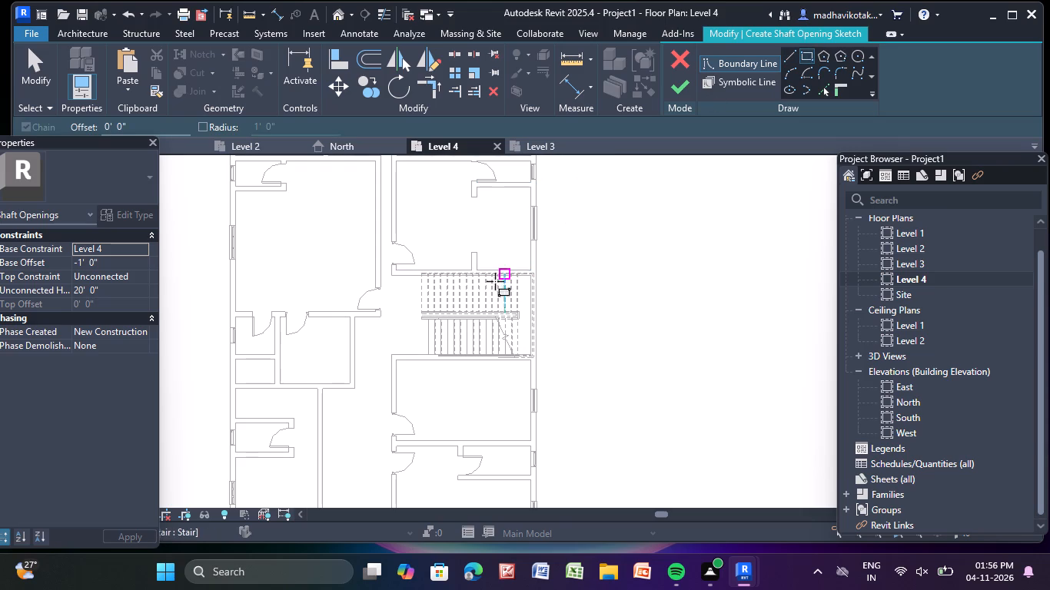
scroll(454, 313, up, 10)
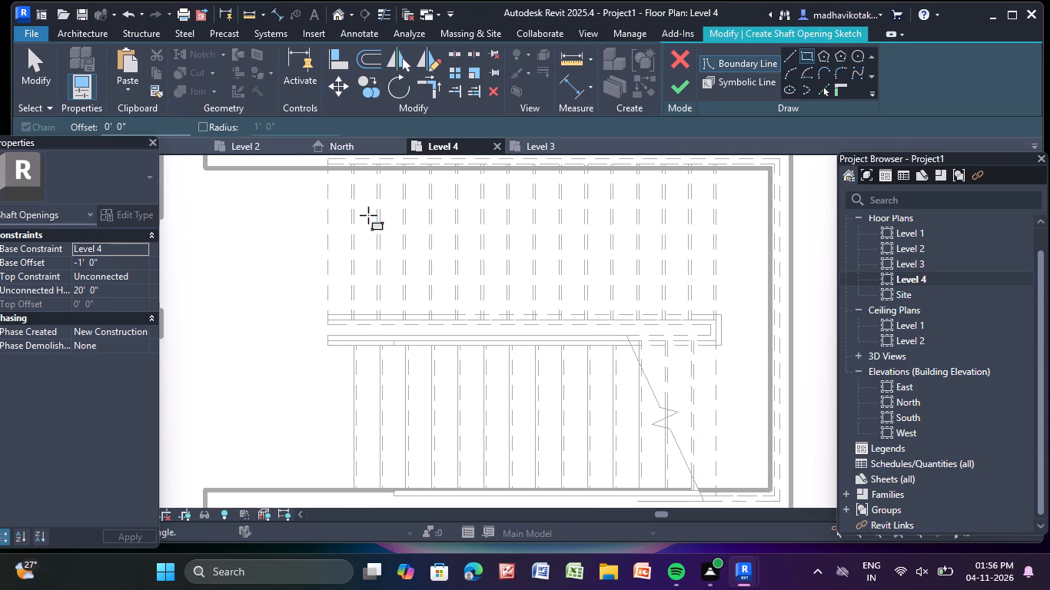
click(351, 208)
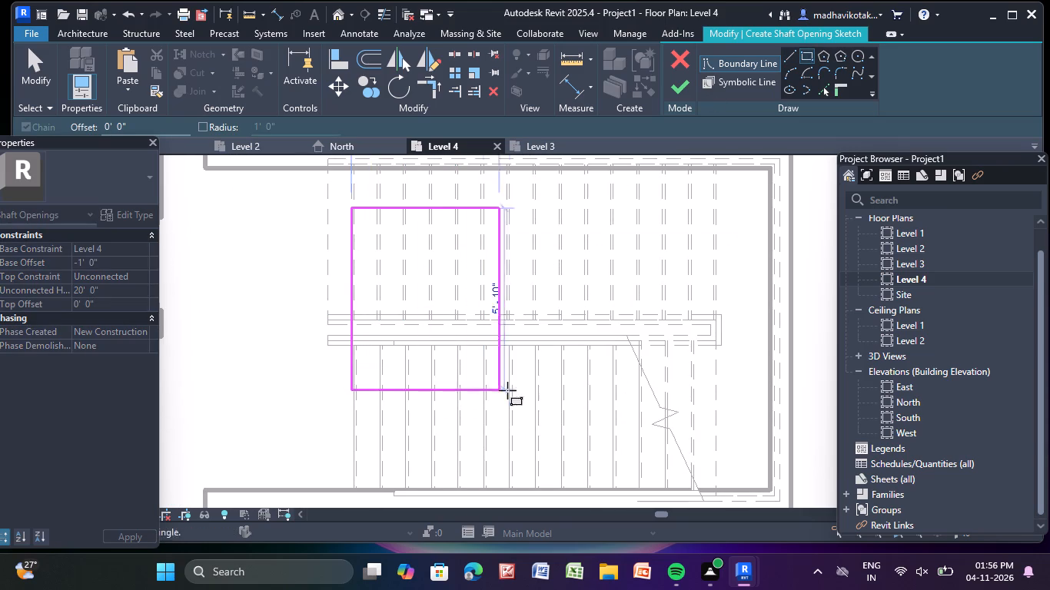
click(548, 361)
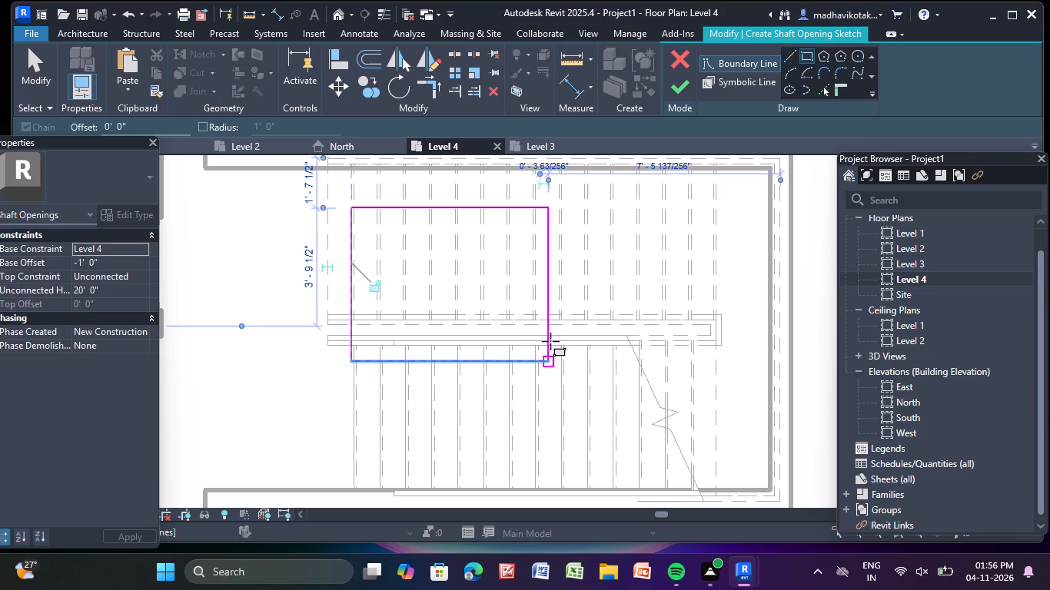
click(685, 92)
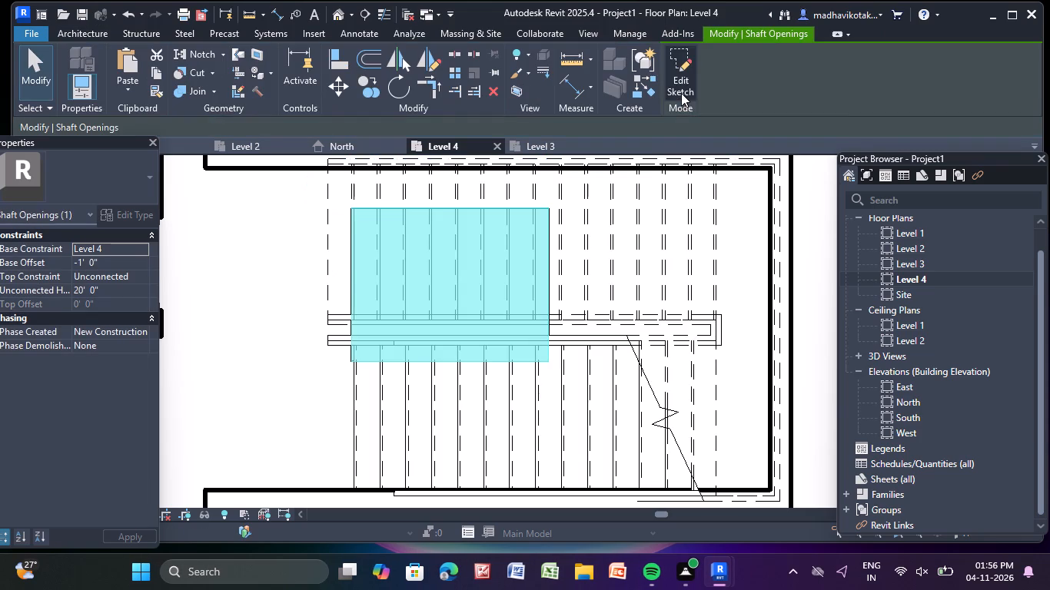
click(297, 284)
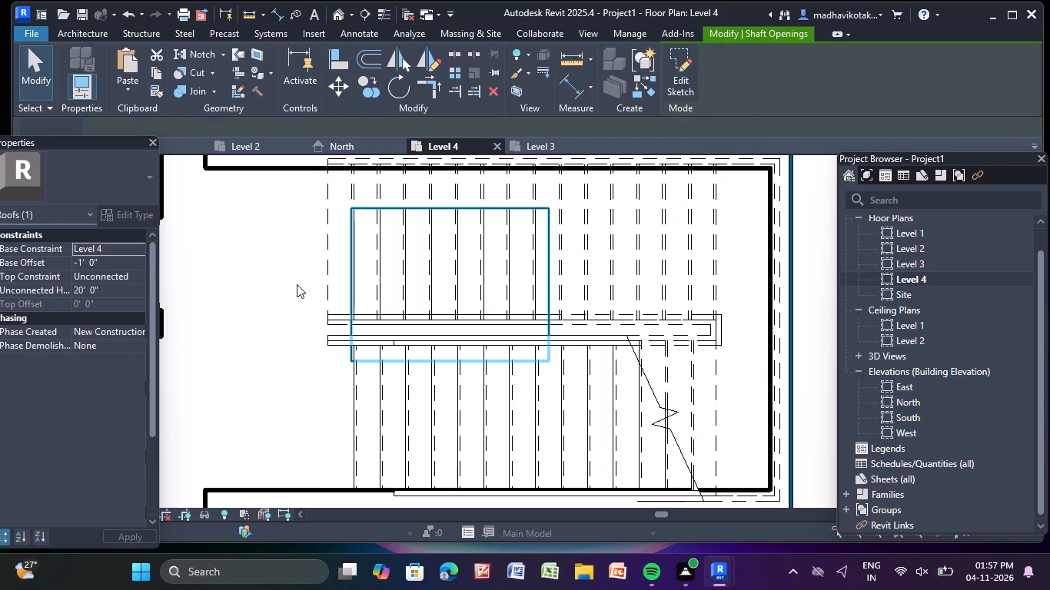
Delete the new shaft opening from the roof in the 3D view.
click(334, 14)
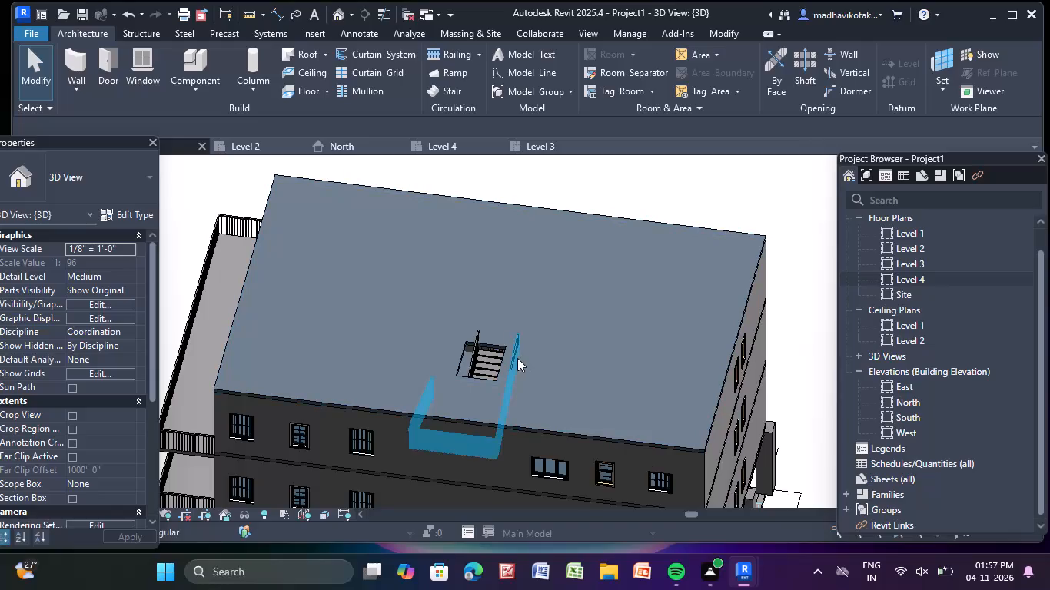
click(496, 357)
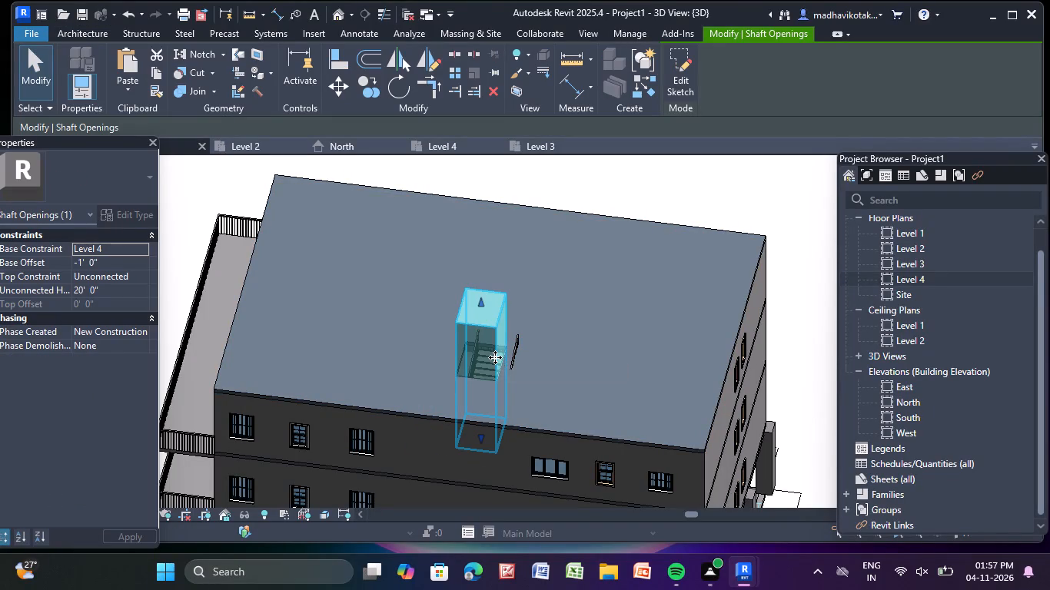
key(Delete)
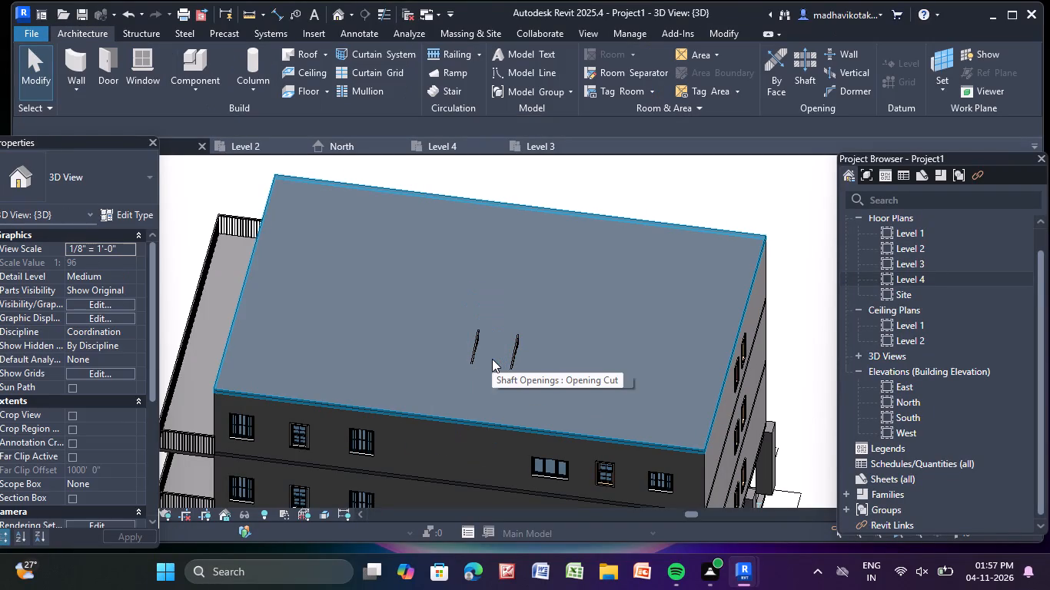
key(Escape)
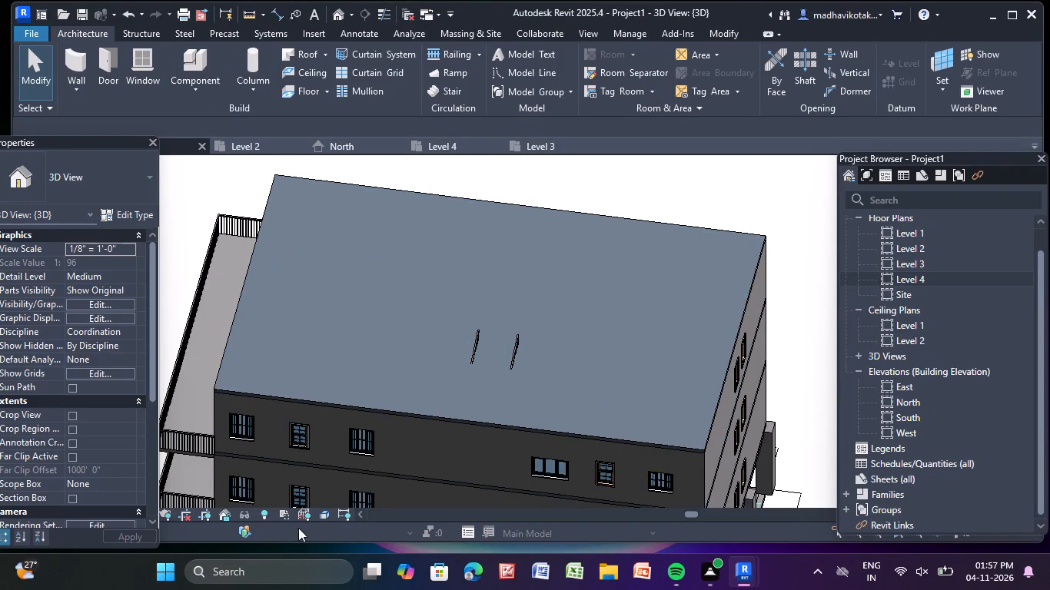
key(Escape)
Examine the whole building in 3D, including its front facade, balconies, ground floor and roof.
scroll(390, 419, down, 3)
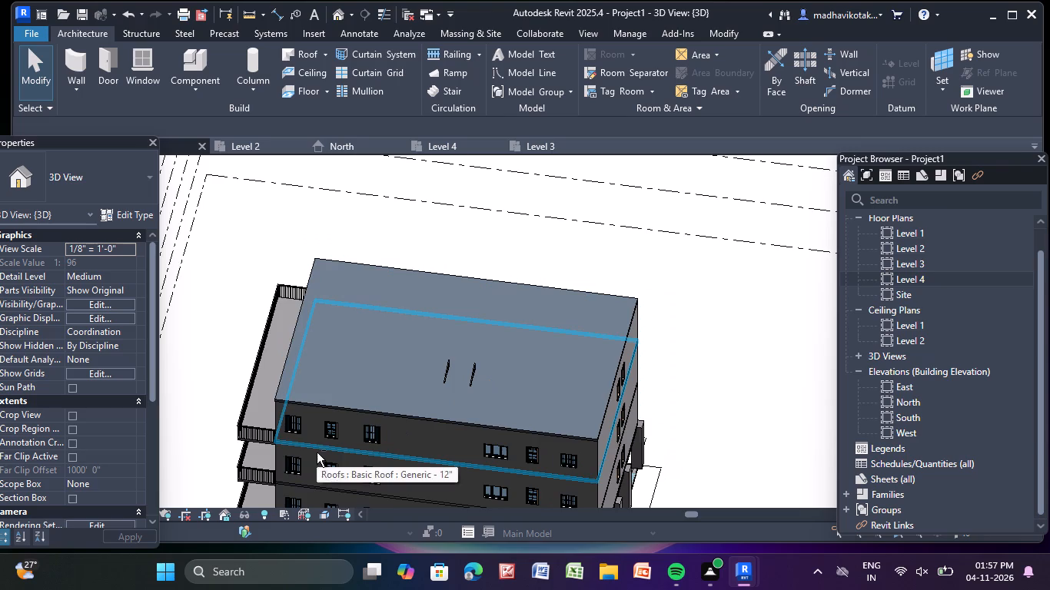
shift+middle_drag(317, 452, 501, 343)
scroll(499, 341, down, 5)
middle_drag(494, 442, 499, 378)
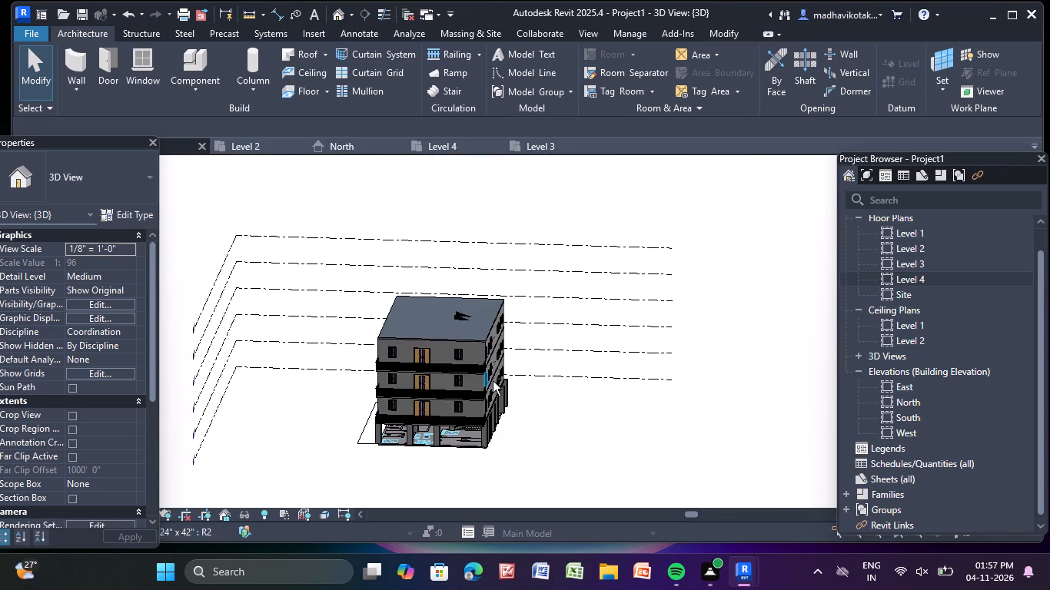
shift+middle_drag(489, 390, 499, 403)
scroll(432, 406, up, 5)
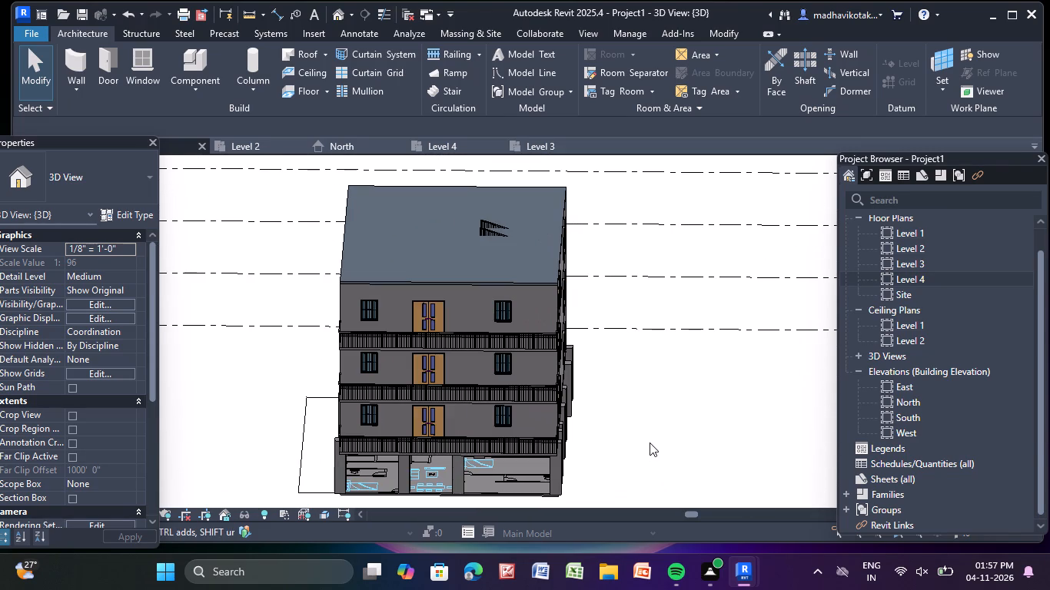
scroll(643, 430, up, 1)
scroll(643, 430, down, 4)
middle_drag(633, 443, 649, 428)
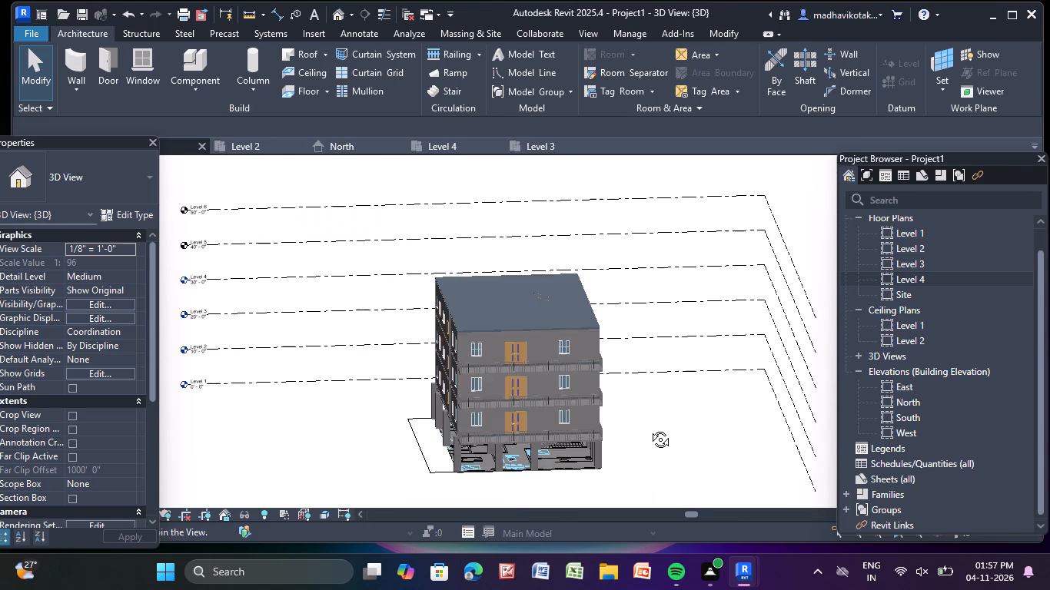
middle_drag(649, 428, 633, 413)
scroll(633, 413, up, 4)
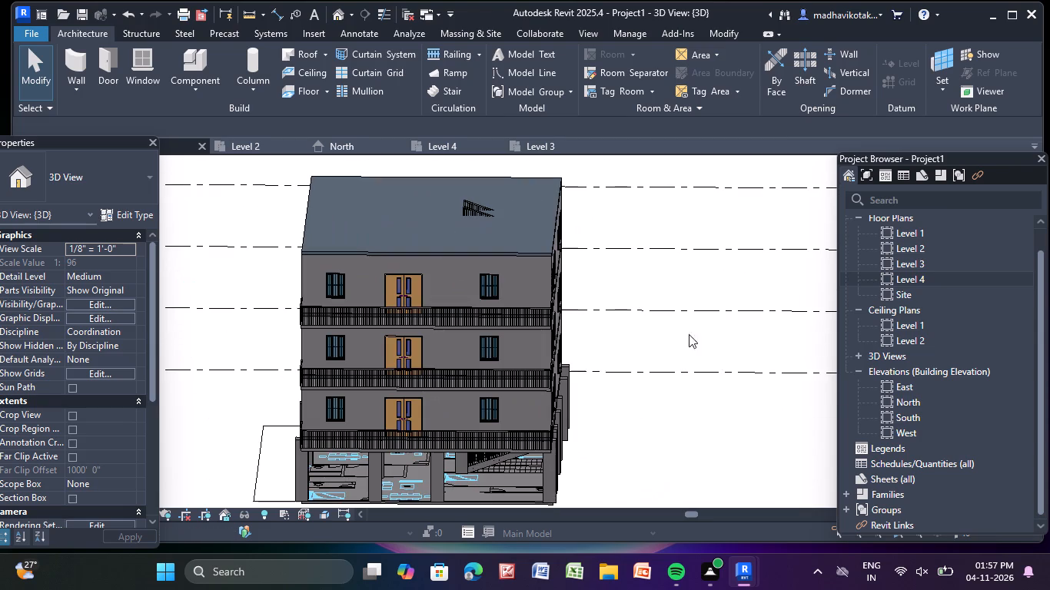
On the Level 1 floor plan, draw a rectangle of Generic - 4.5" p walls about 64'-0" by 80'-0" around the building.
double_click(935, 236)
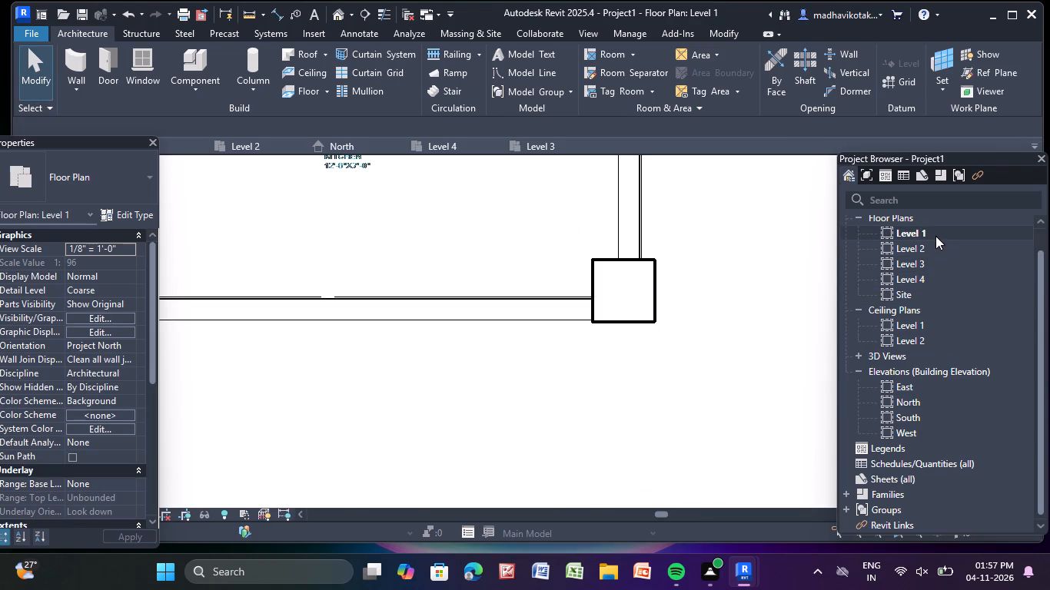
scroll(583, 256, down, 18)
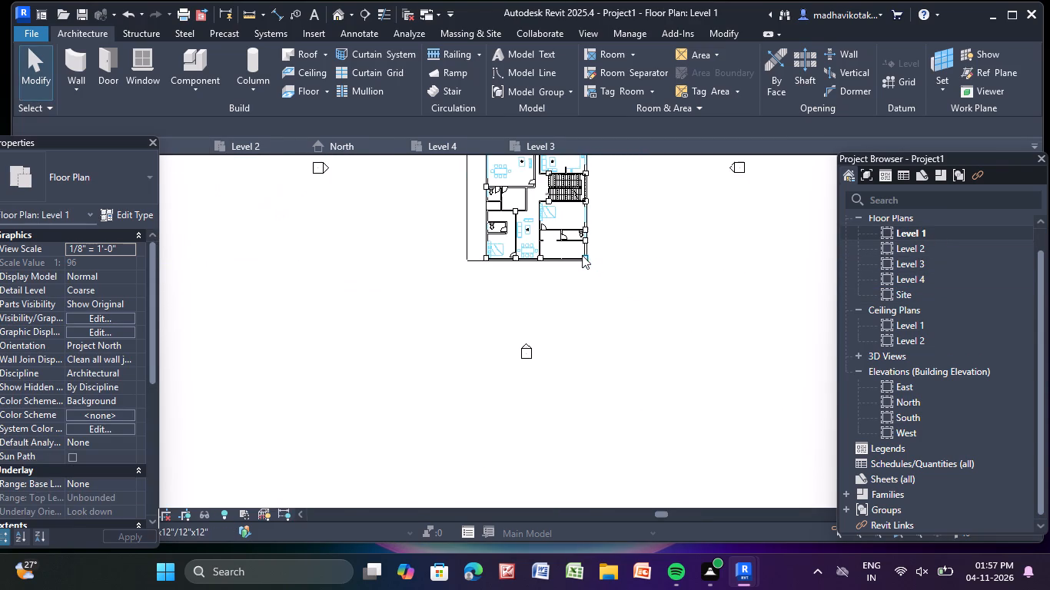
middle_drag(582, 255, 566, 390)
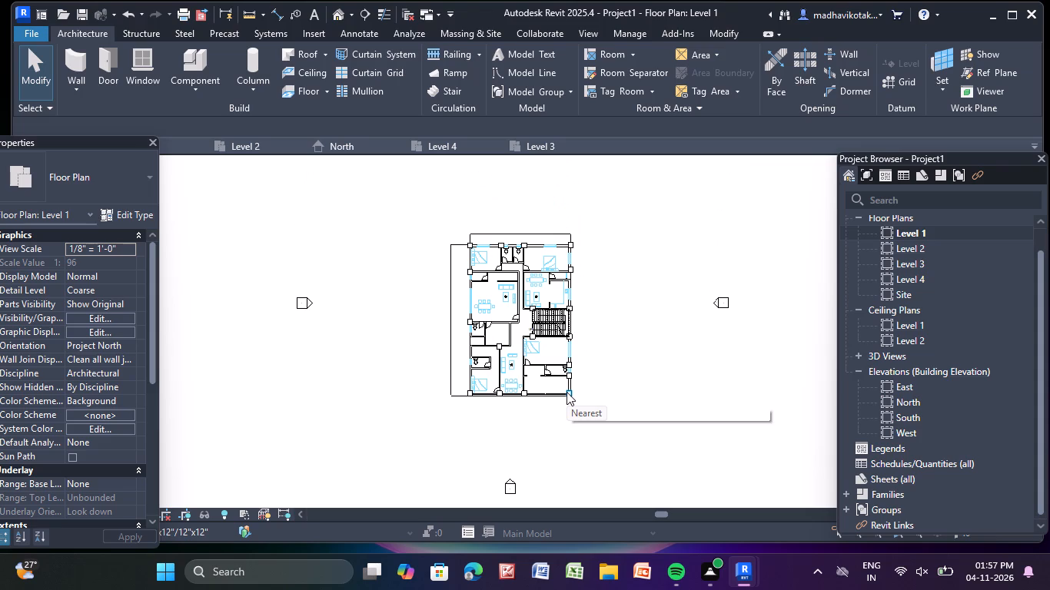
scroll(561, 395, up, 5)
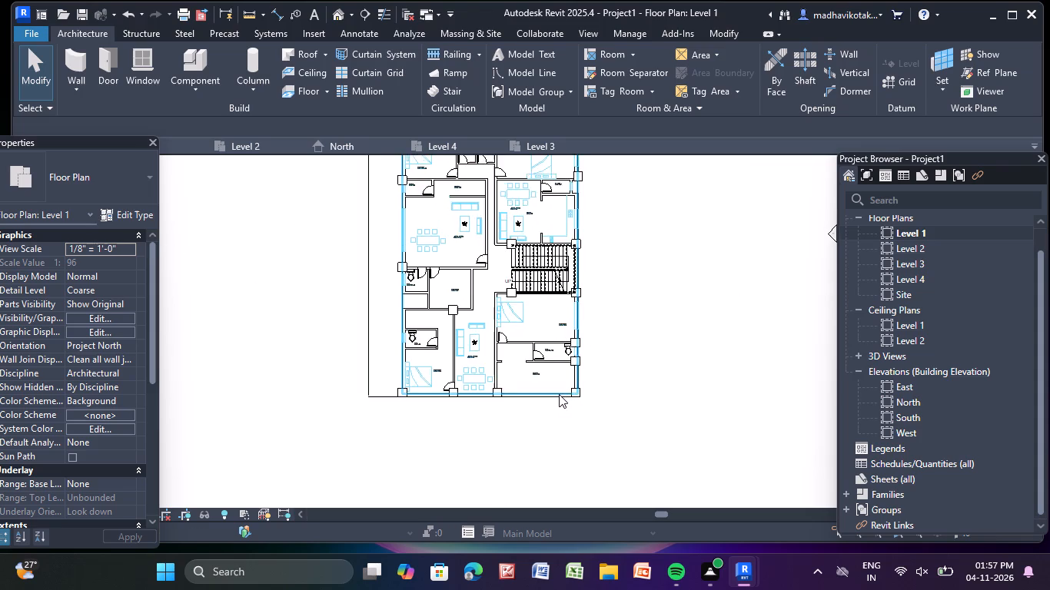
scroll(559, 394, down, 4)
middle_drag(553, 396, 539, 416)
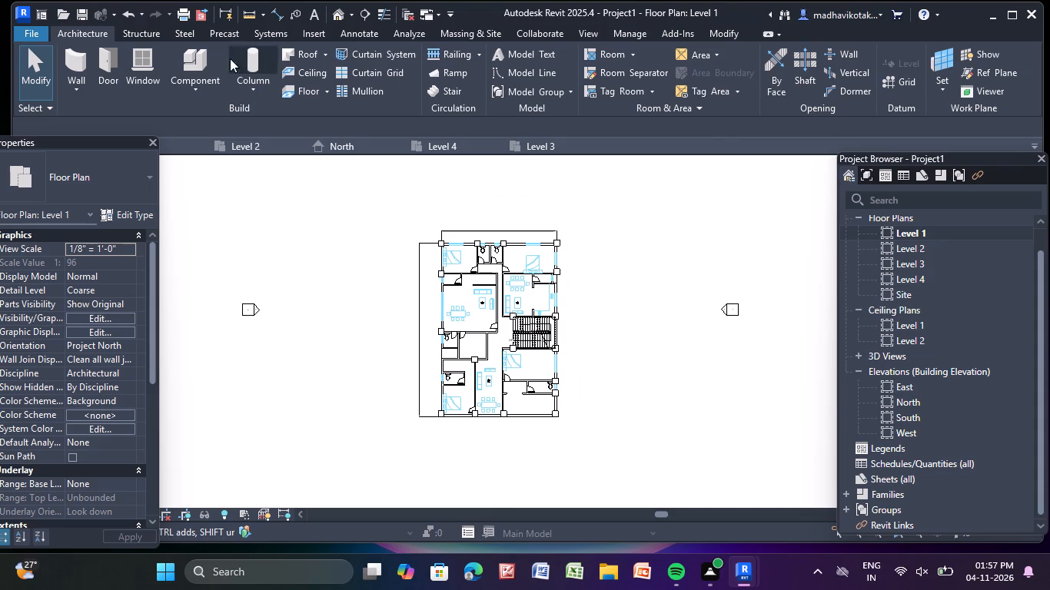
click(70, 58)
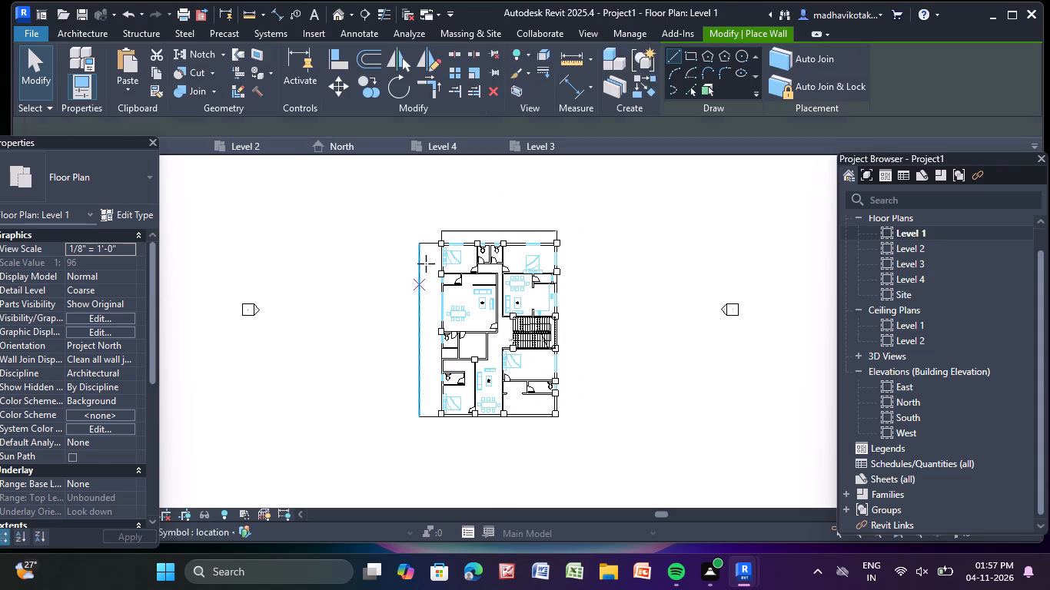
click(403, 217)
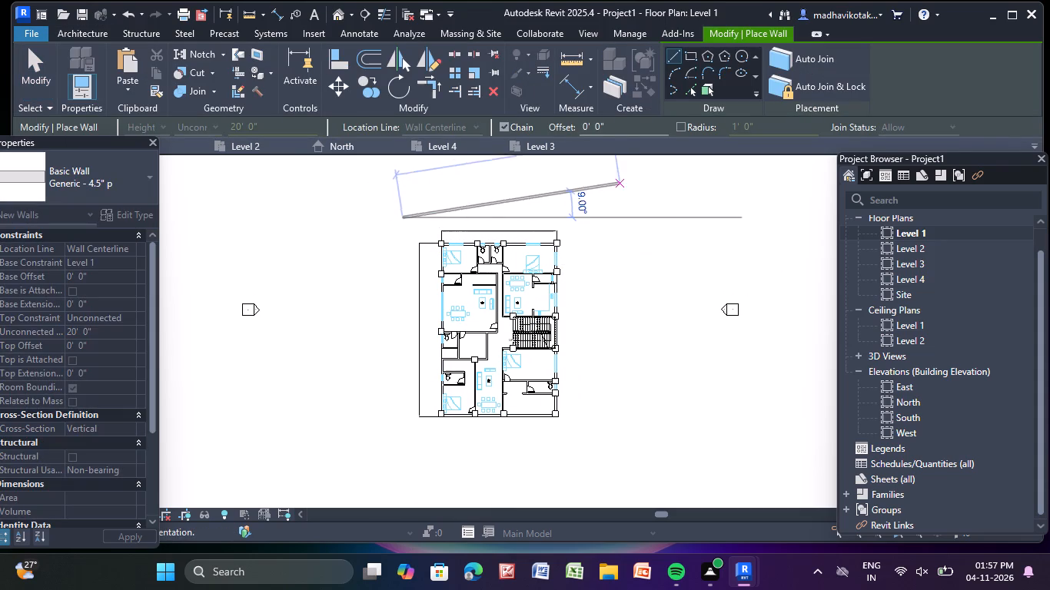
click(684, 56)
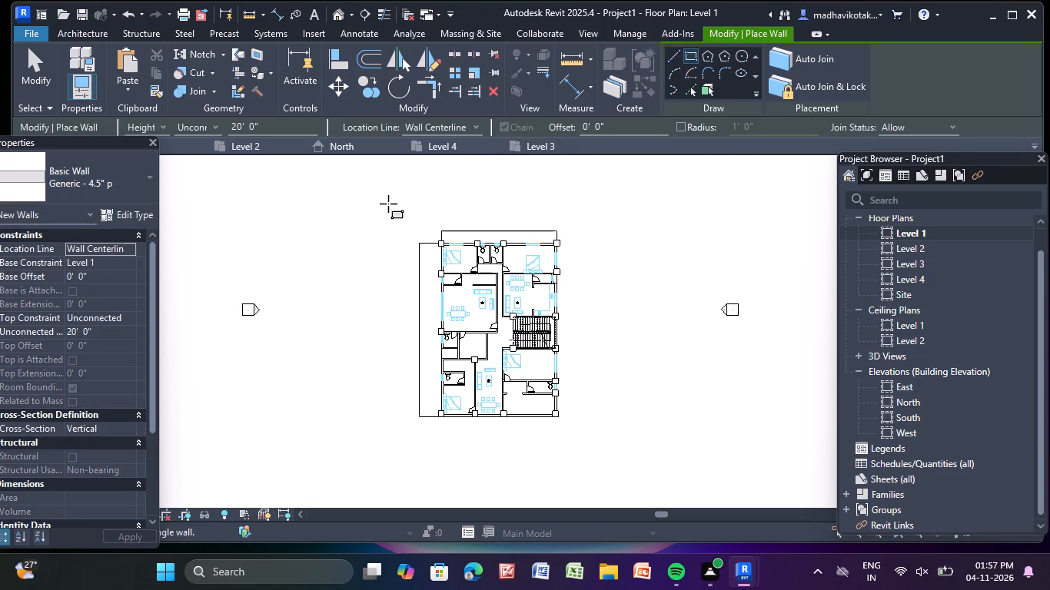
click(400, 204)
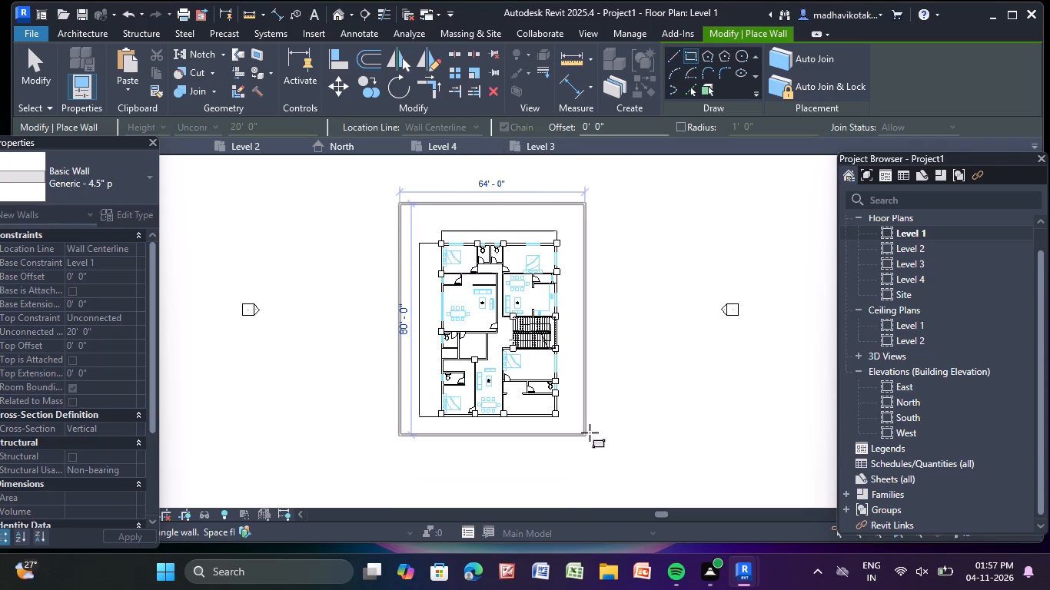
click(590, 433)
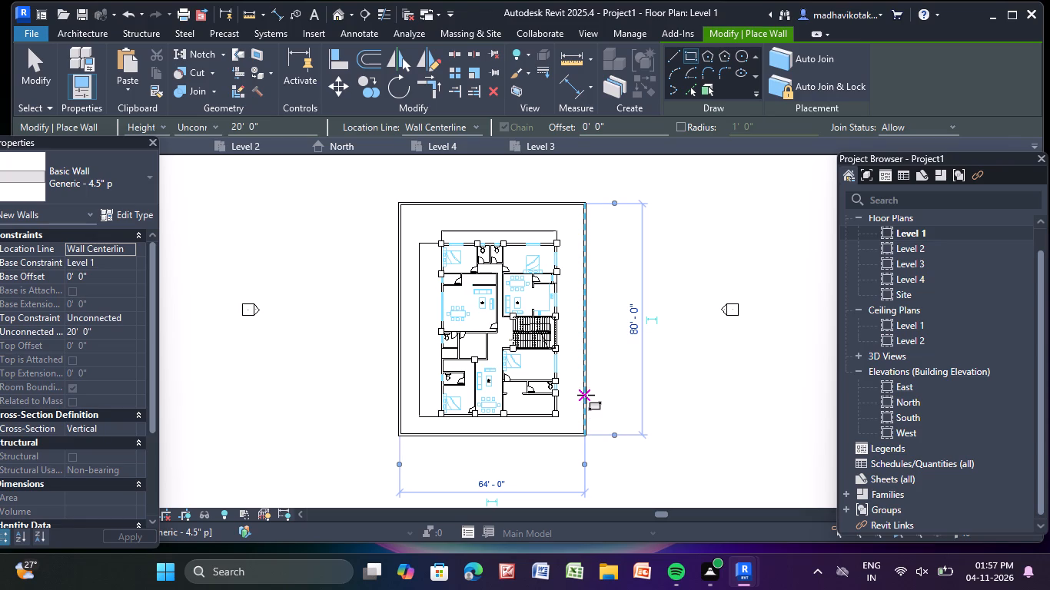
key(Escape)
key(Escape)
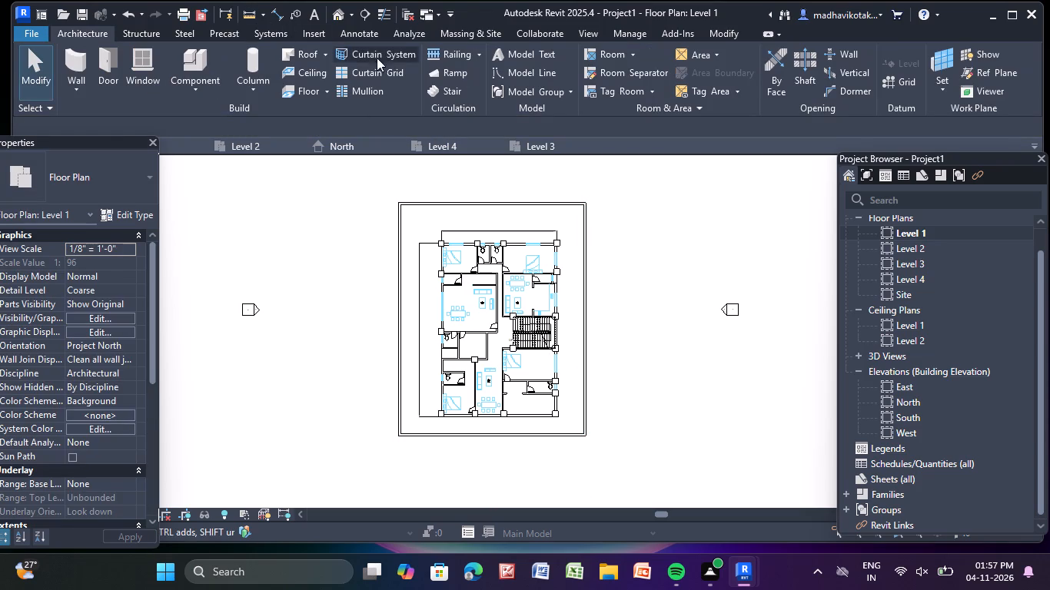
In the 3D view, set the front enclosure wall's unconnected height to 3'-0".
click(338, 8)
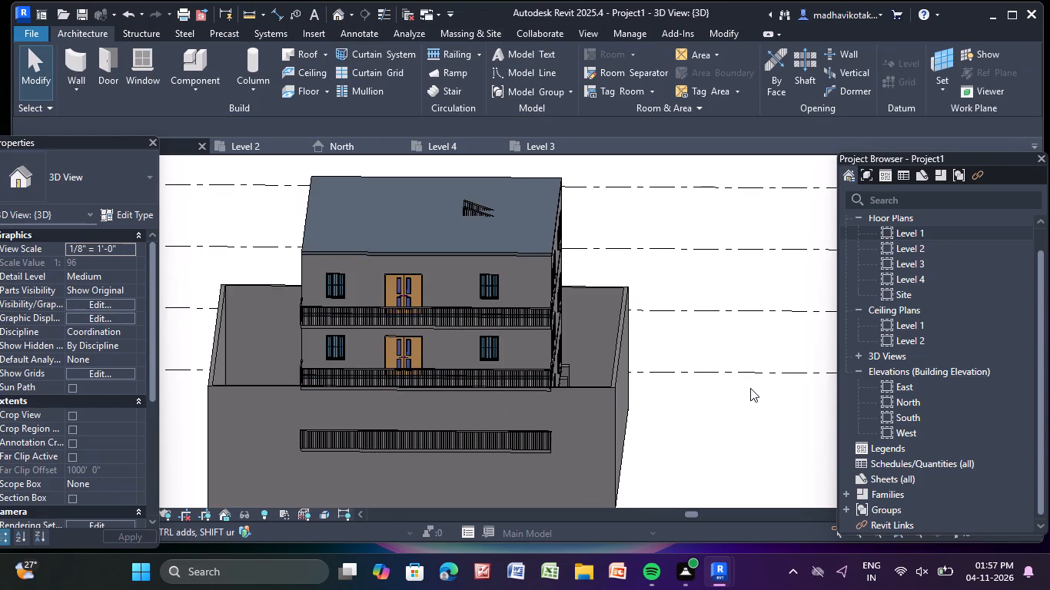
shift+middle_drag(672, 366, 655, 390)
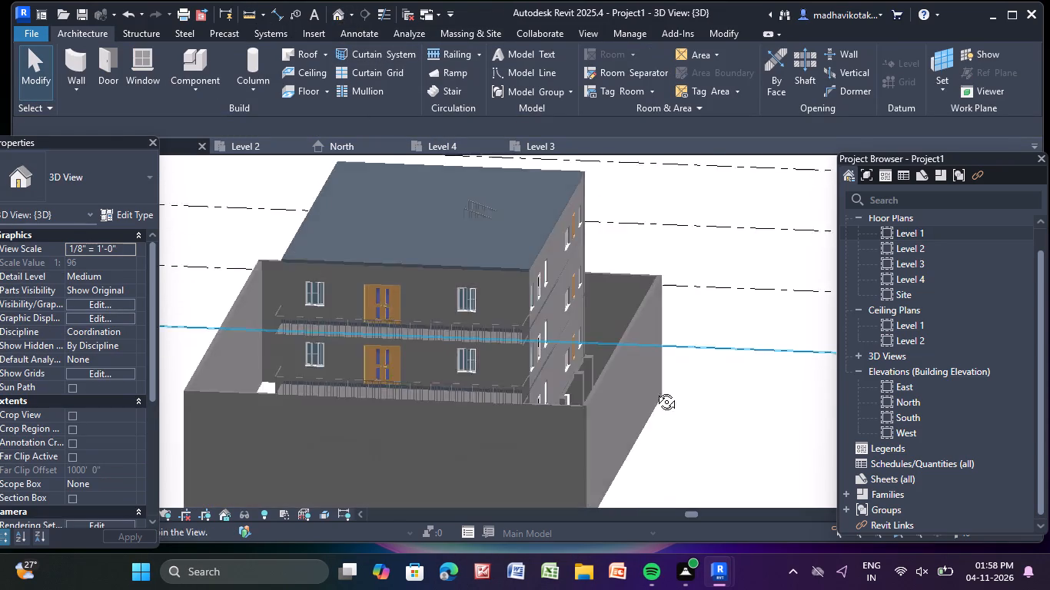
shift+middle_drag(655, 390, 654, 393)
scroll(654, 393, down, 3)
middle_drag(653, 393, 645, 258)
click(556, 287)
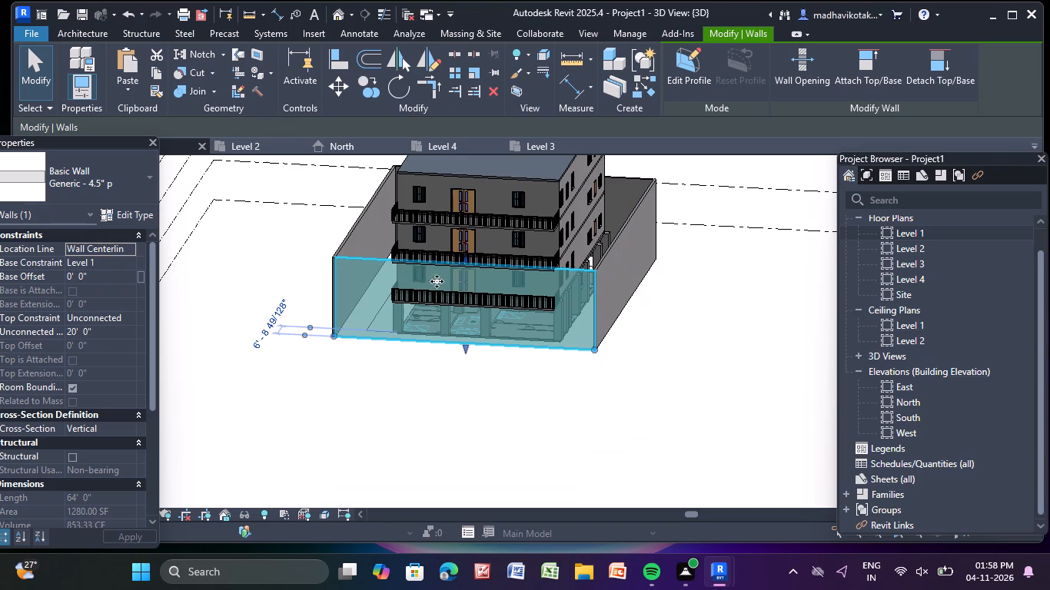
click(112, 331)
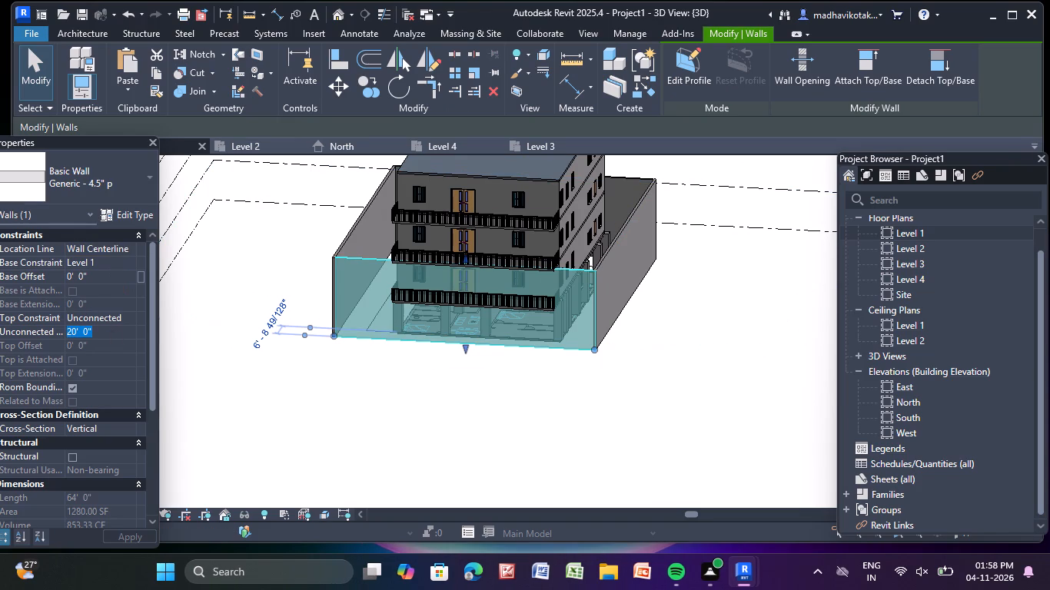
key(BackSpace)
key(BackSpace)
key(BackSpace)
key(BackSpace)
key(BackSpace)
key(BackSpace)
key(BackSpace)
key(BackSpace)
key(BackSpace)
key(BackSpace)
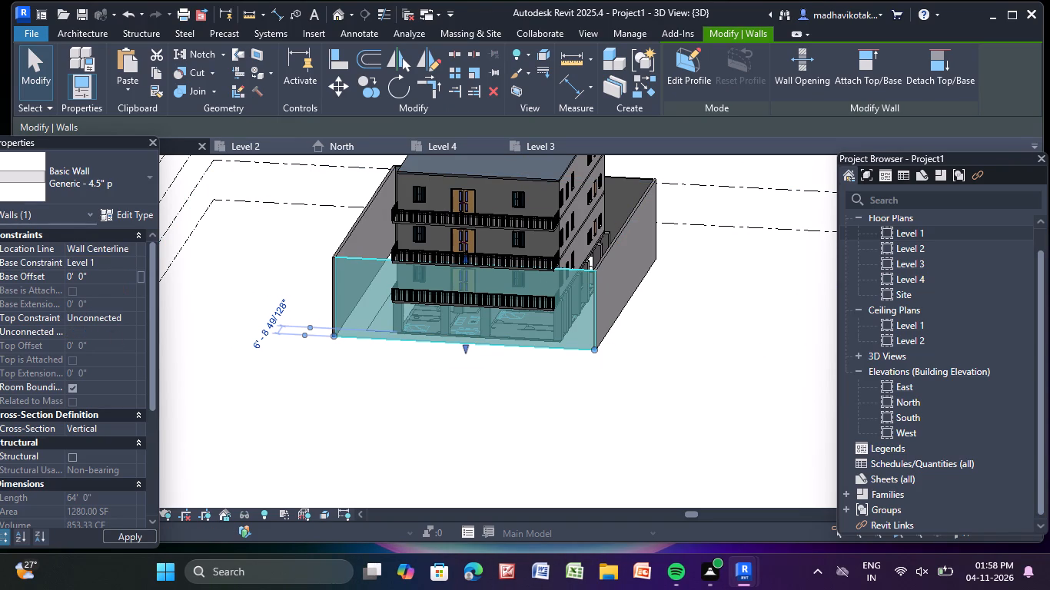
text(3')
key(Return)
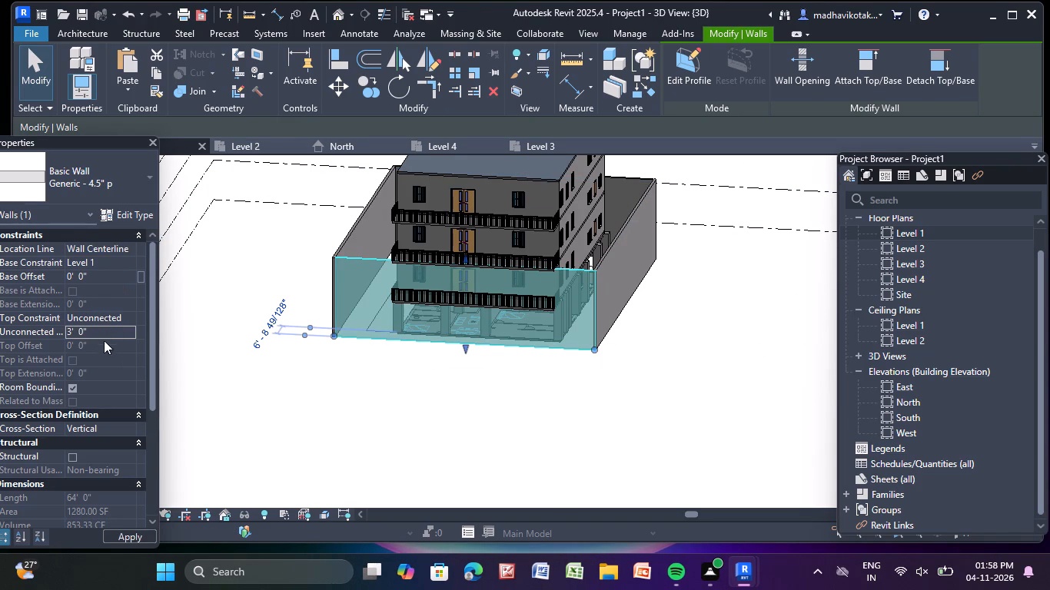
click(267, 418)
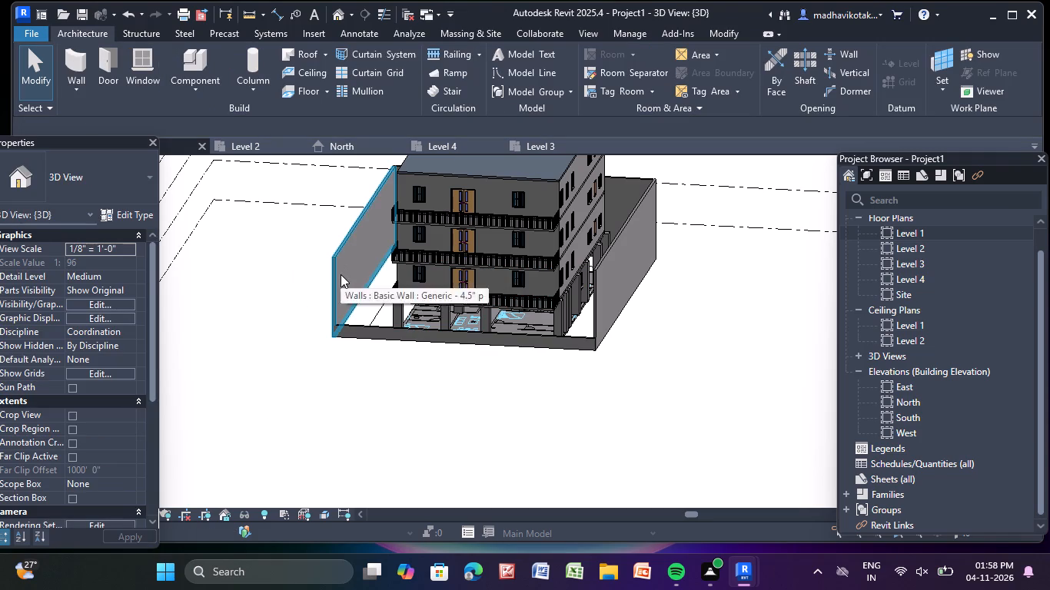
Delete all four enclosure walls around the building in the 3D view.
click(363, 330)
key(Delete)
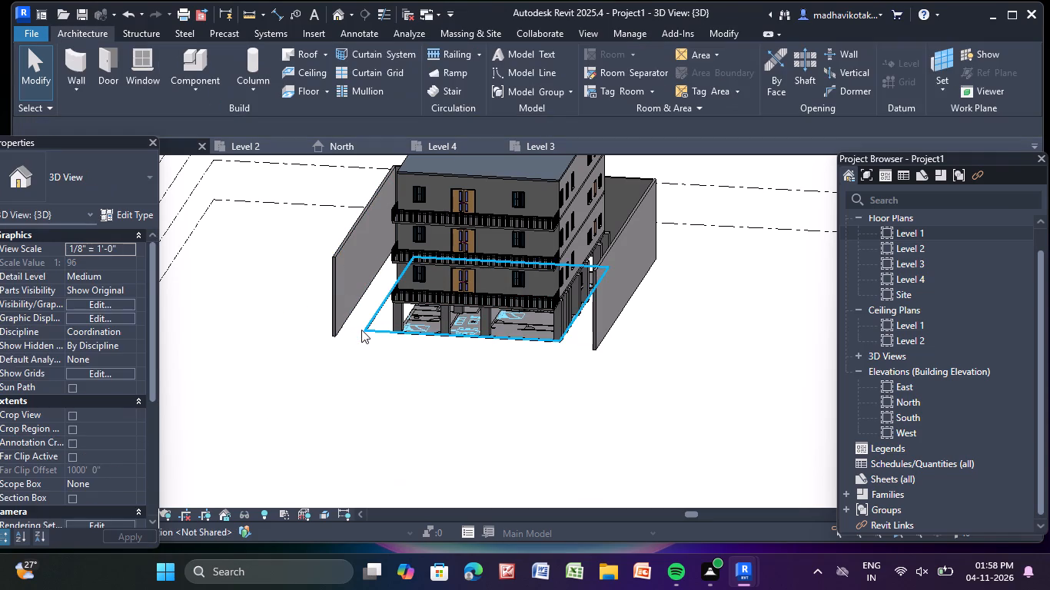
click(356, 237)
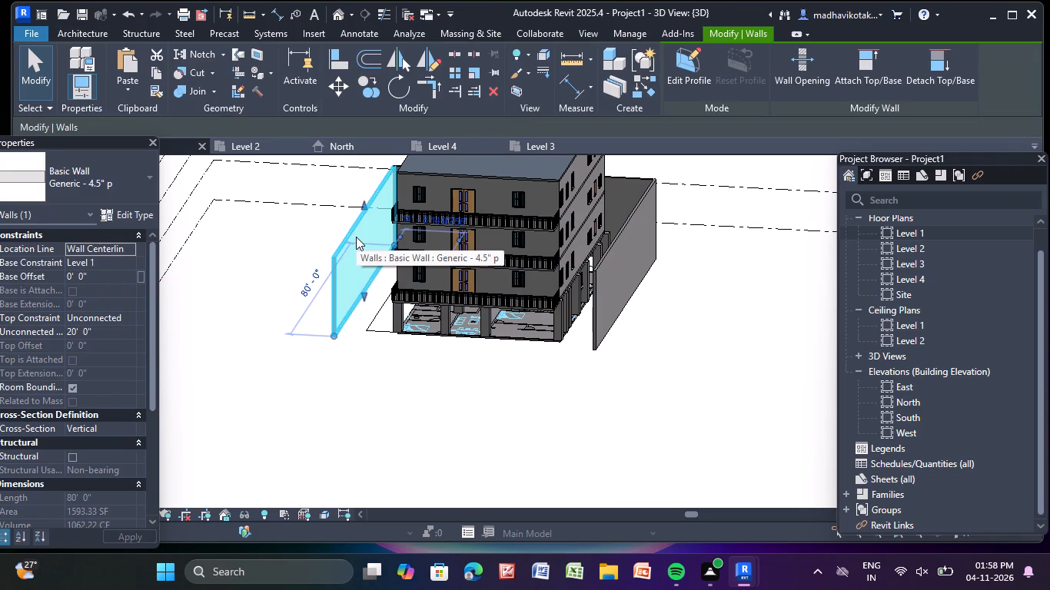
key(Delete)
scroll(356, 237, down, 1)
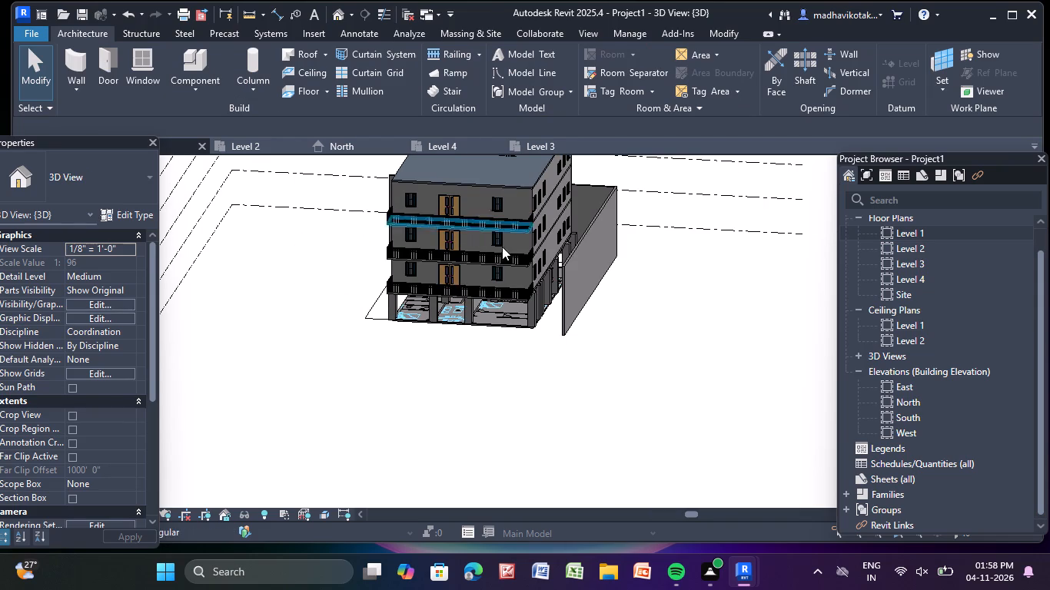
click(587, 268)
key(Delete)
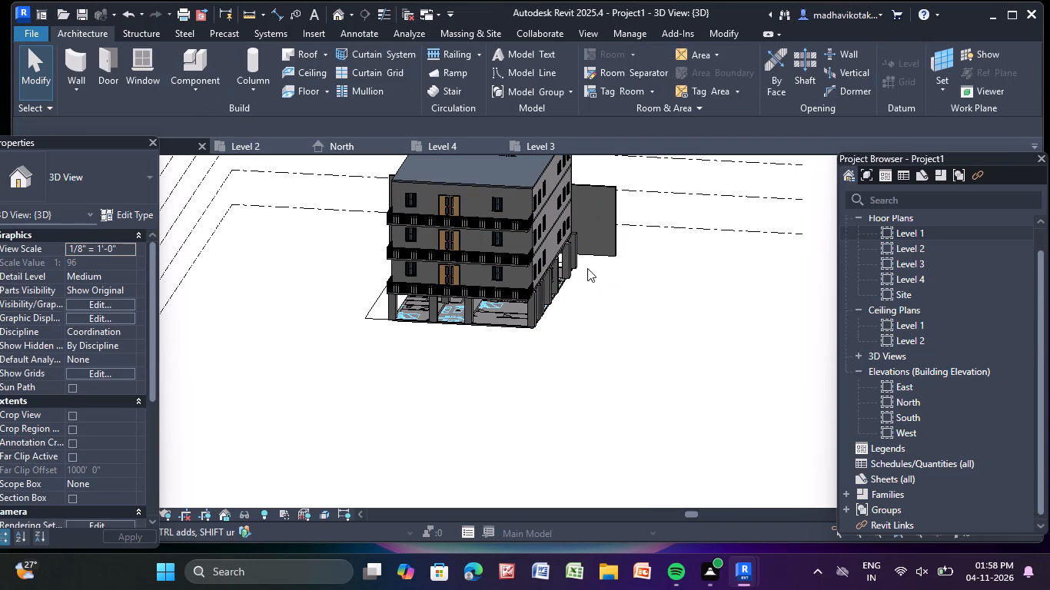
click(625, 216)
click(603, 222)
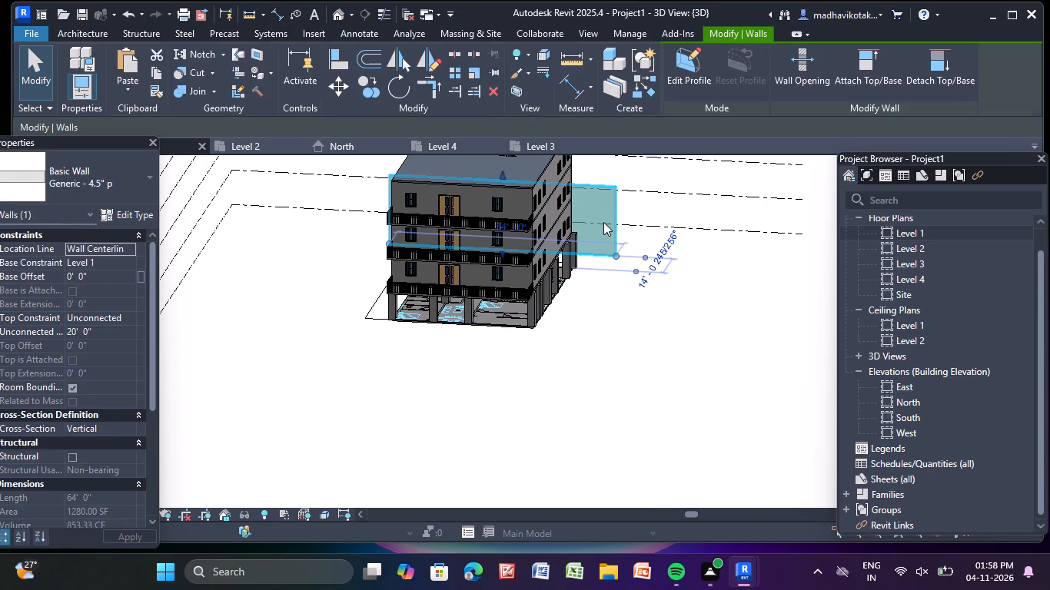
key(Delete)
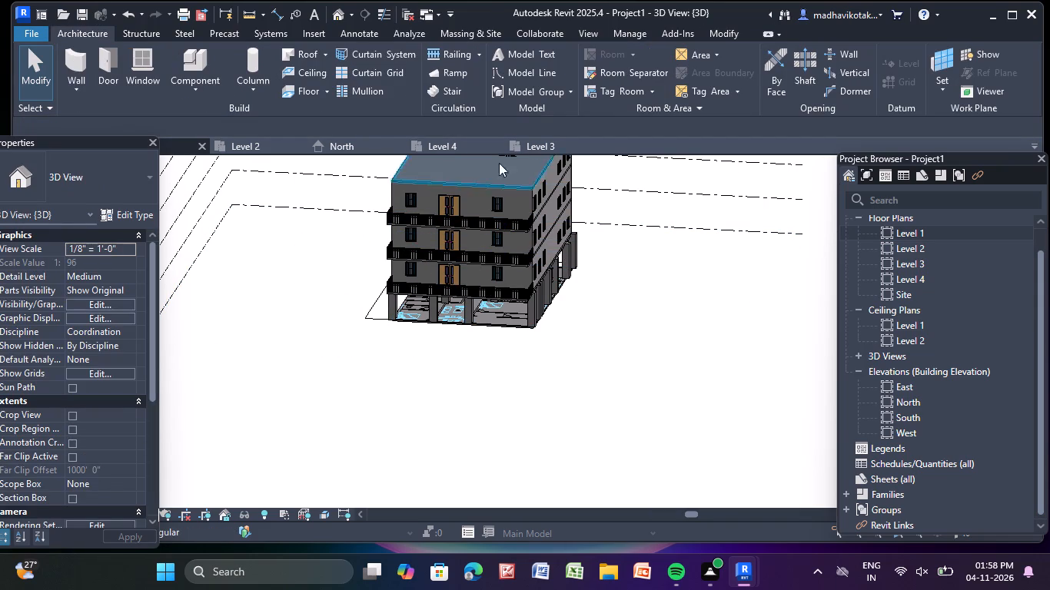
On Level 1, create a rectangular Grassland - 16" toposolid about 76'-0" by 88'-0" surrounding the building.
click(438, 27)
click(477, 32)
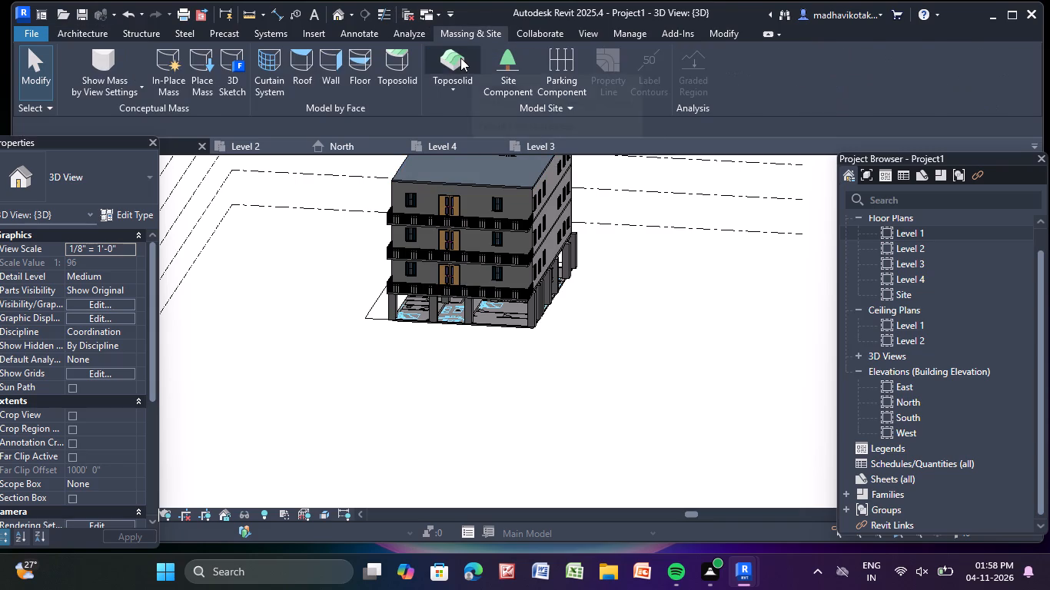
click(460, 58)
scroll(281, 284, down, 1)
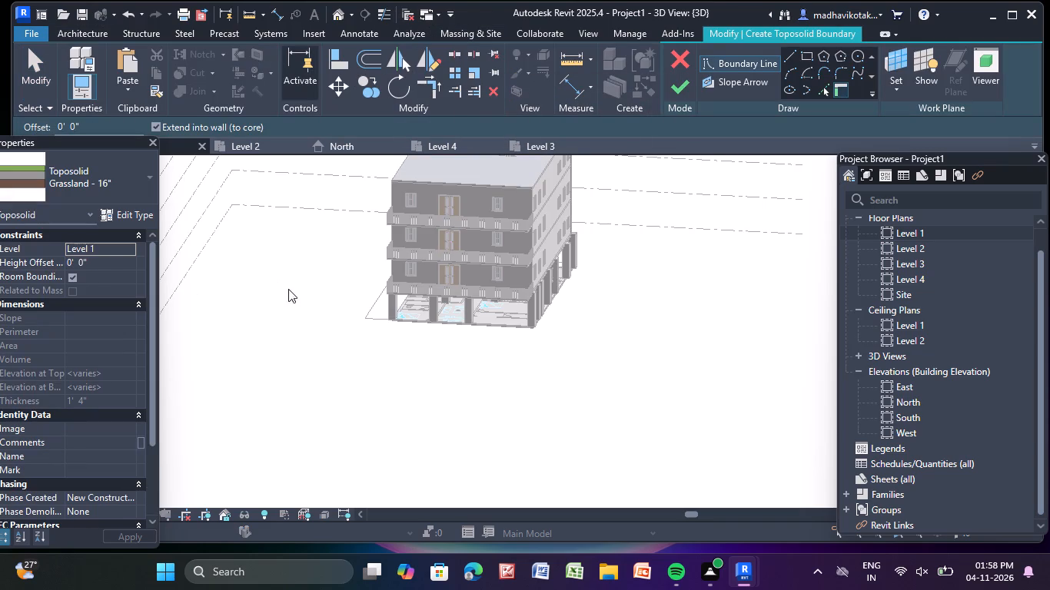
scroll(288, 289, down, 3)
middle_drag(296, 303, 306, 342)
double_click(924, 234)
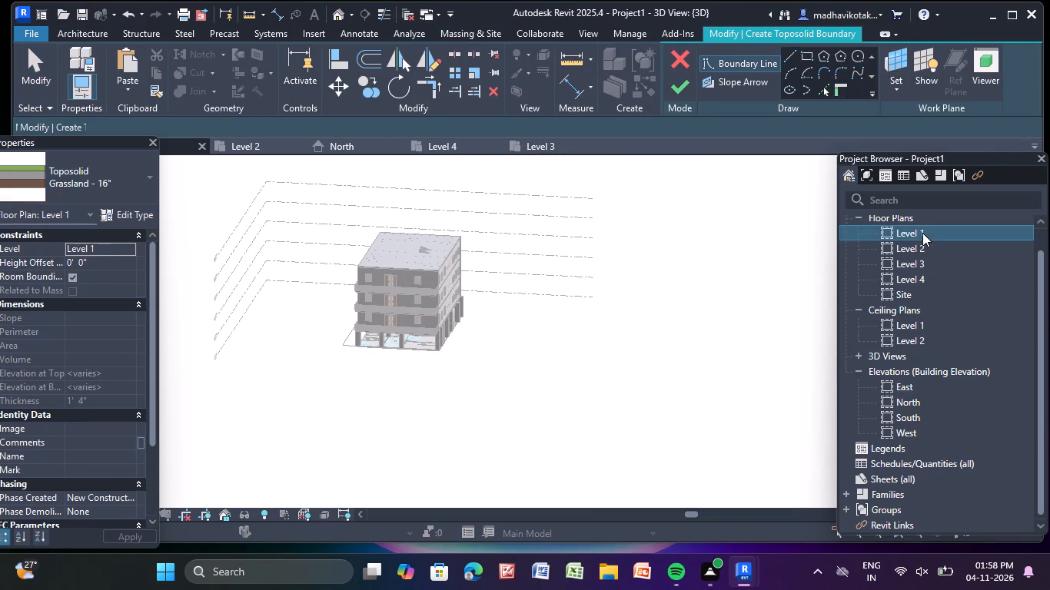
click(809, 58)
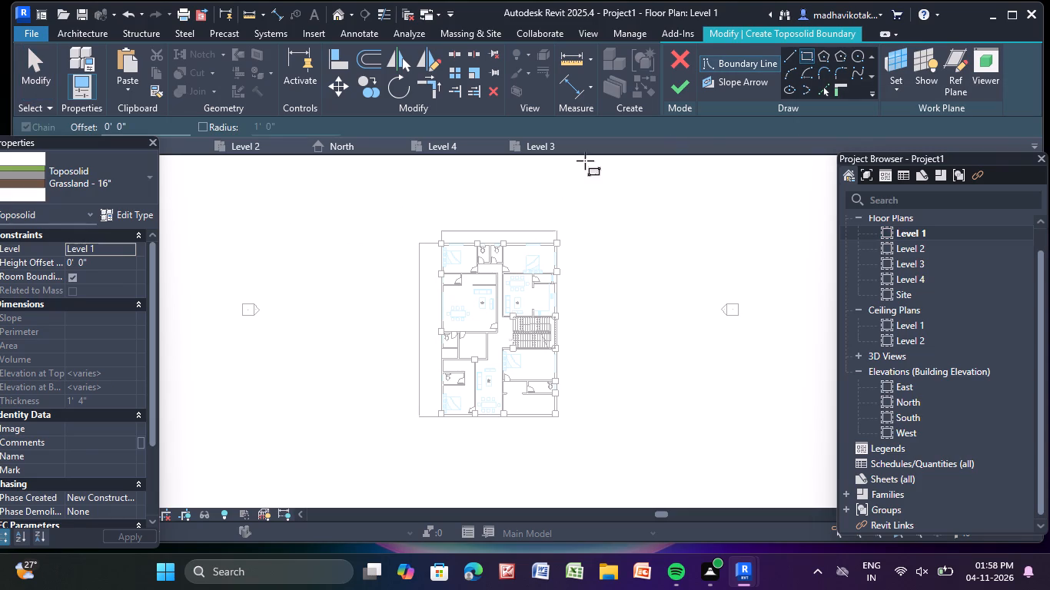
click(384, 211)
click(600, 467)
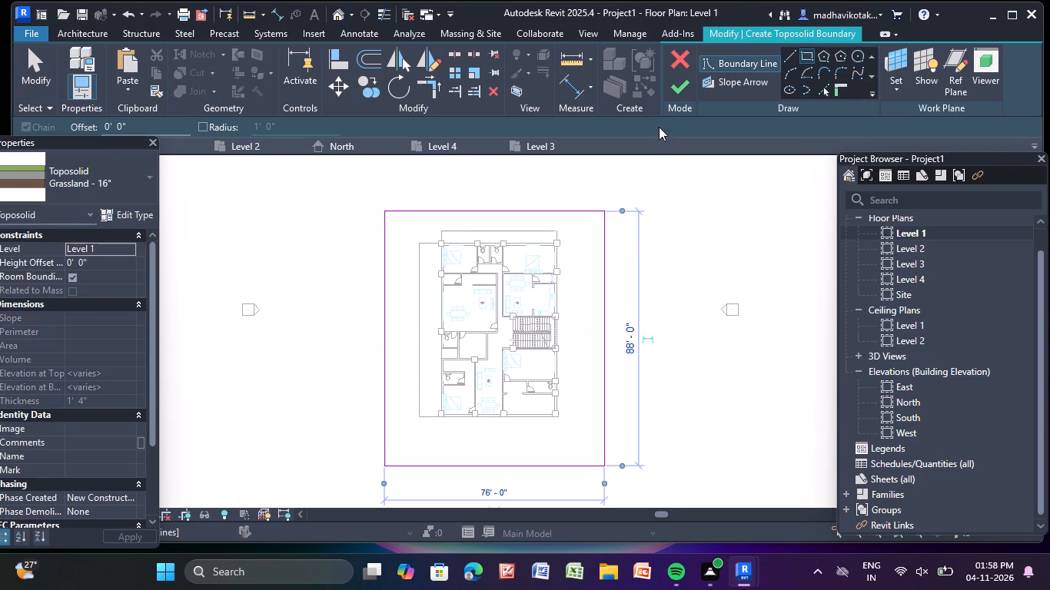
click(677, 94)
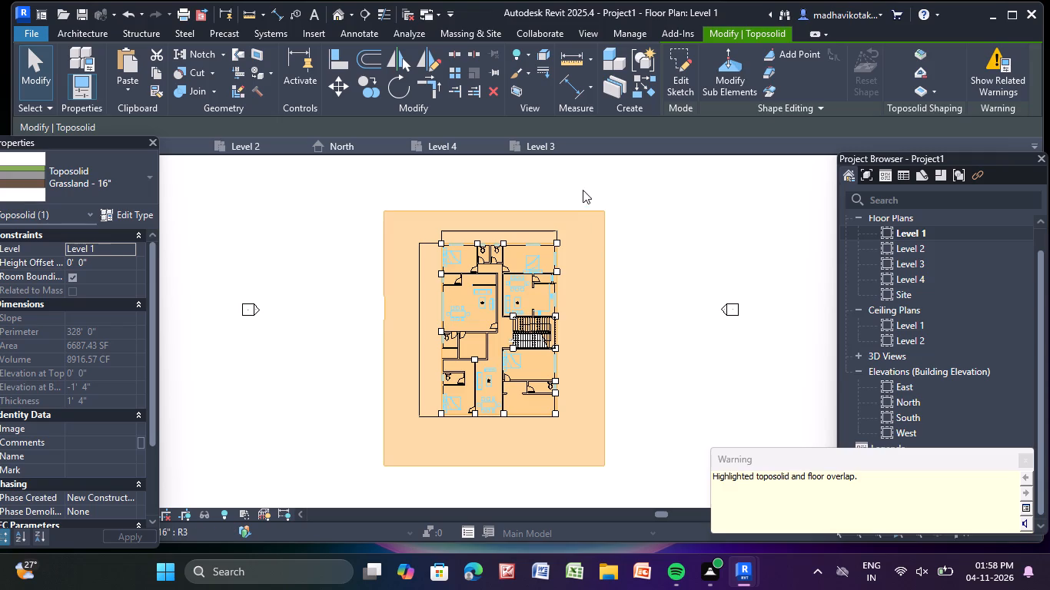
click(573, 176)
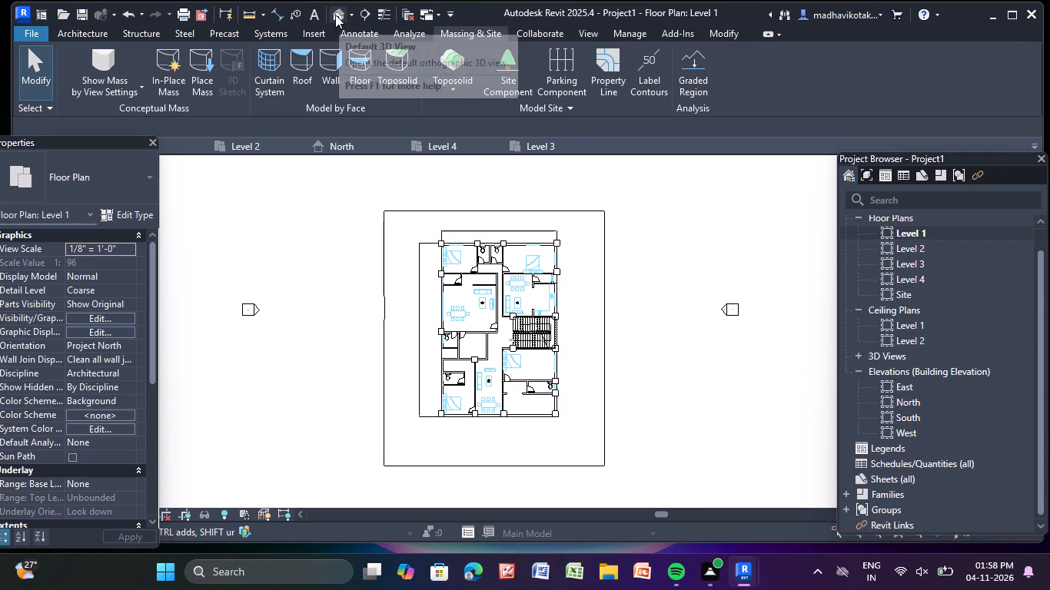
Examine the building on its new grassland toposolid from several angles in the default 3D view.
click(335, 15)
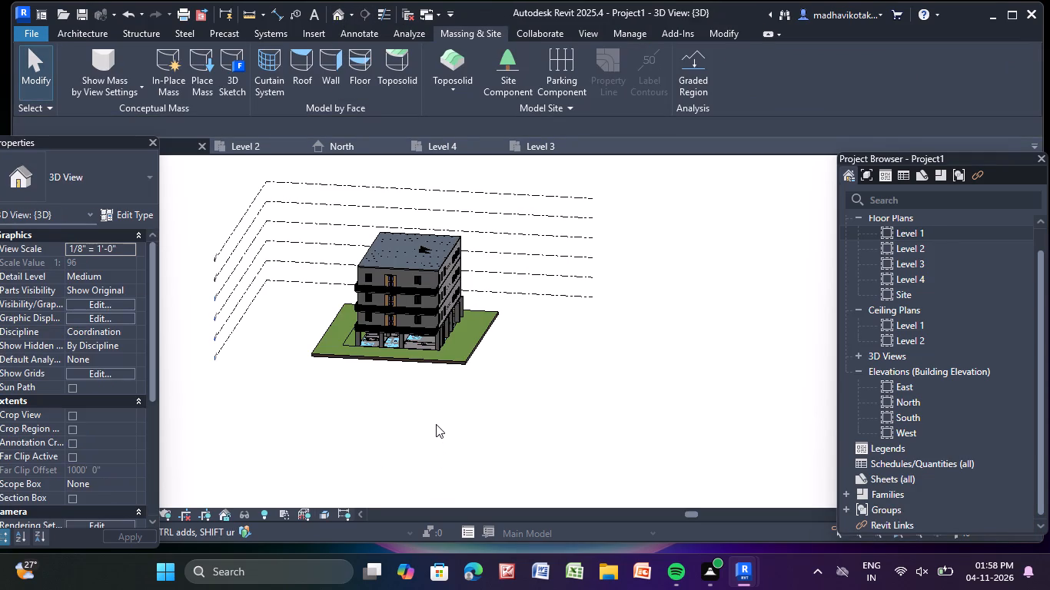
shift+middle_drag(434, 418, 457, 398)
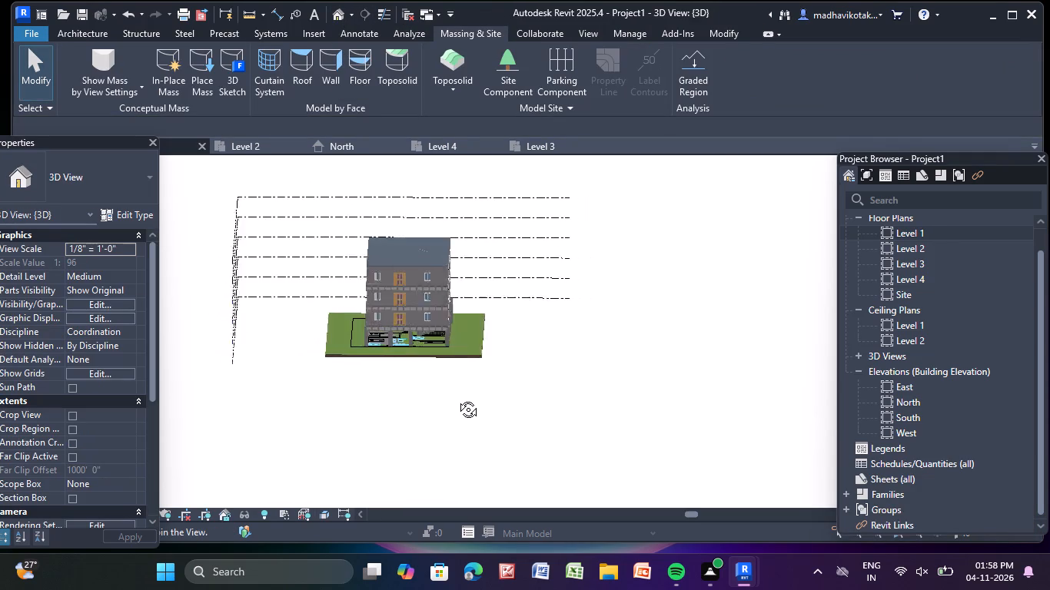
shift+middle_drag(457, 398, 465, 396)
scroll(411, 349, up, 9)
shift+scroll(723, 371, up, 1)
shift+middle_drag(717, 373, 716, 374)
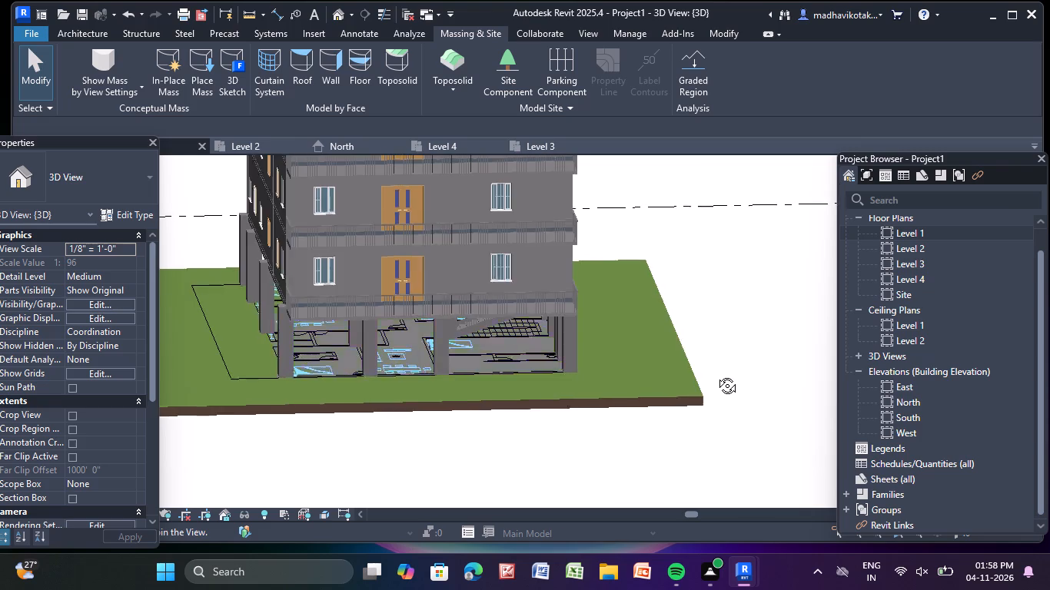
shift+middle_drag(716, 374, 701, 375)
scroll(701, 365, down, 4)
middle_click(699, 365)
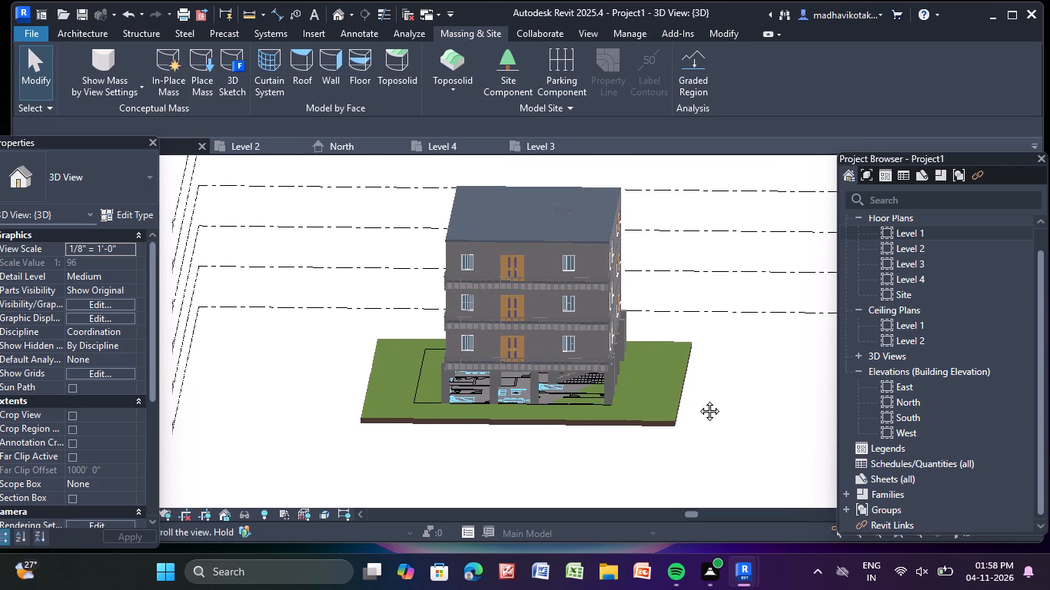
key(Escape)
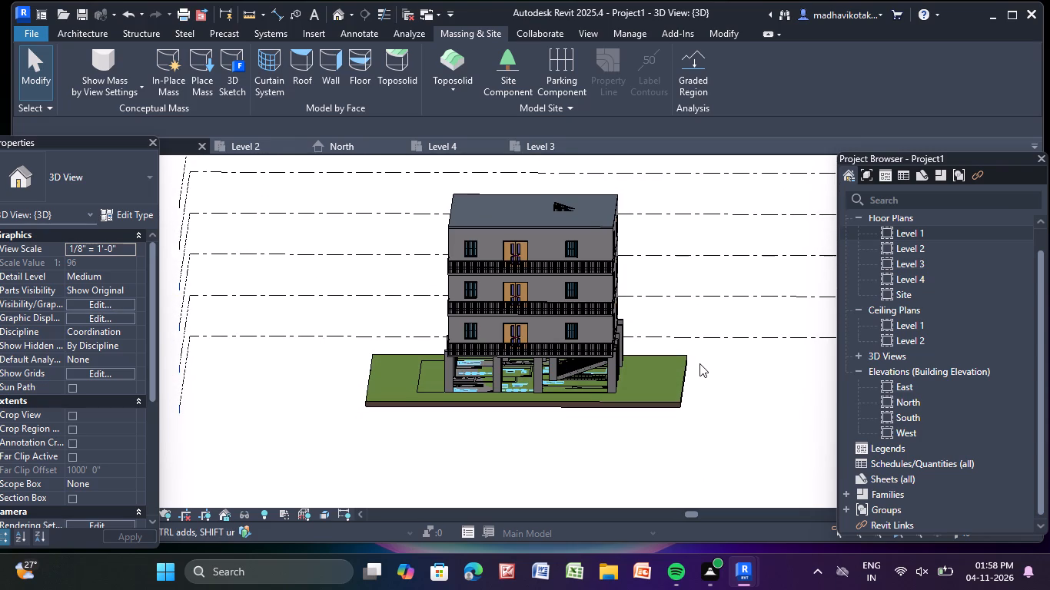
key(Escape)
key(Escape)
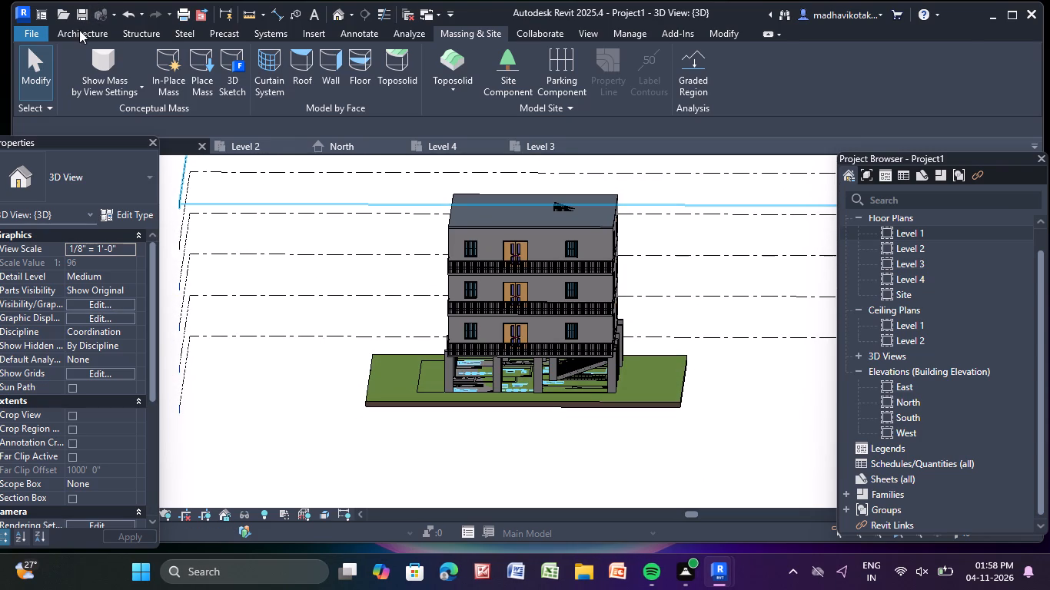
Examine the front facade and the open ground storey between the columns in the 3D view.
click(79, 30)
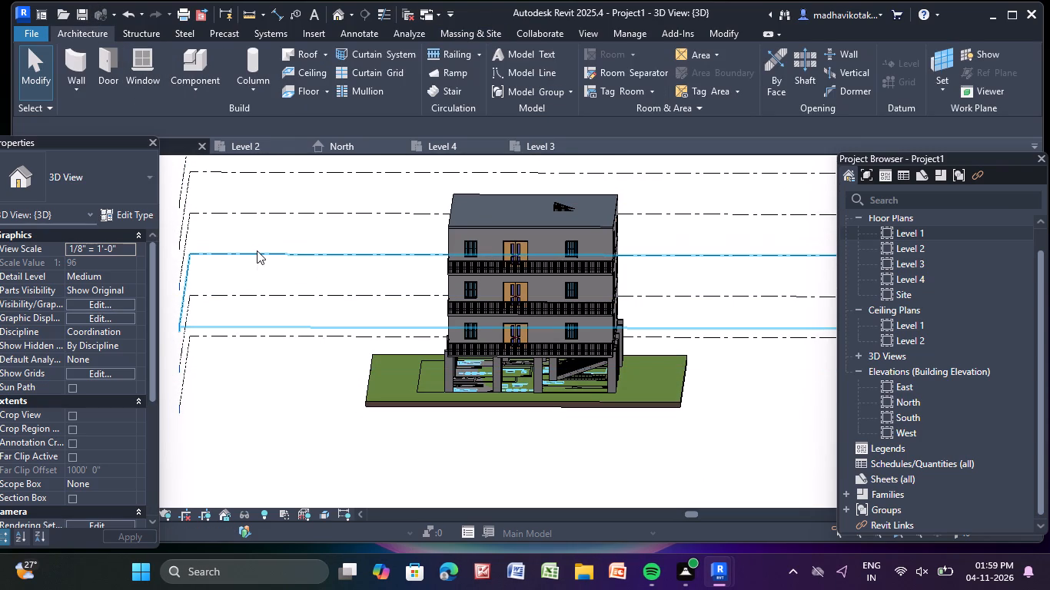
scroll(508, 227, up, 5)
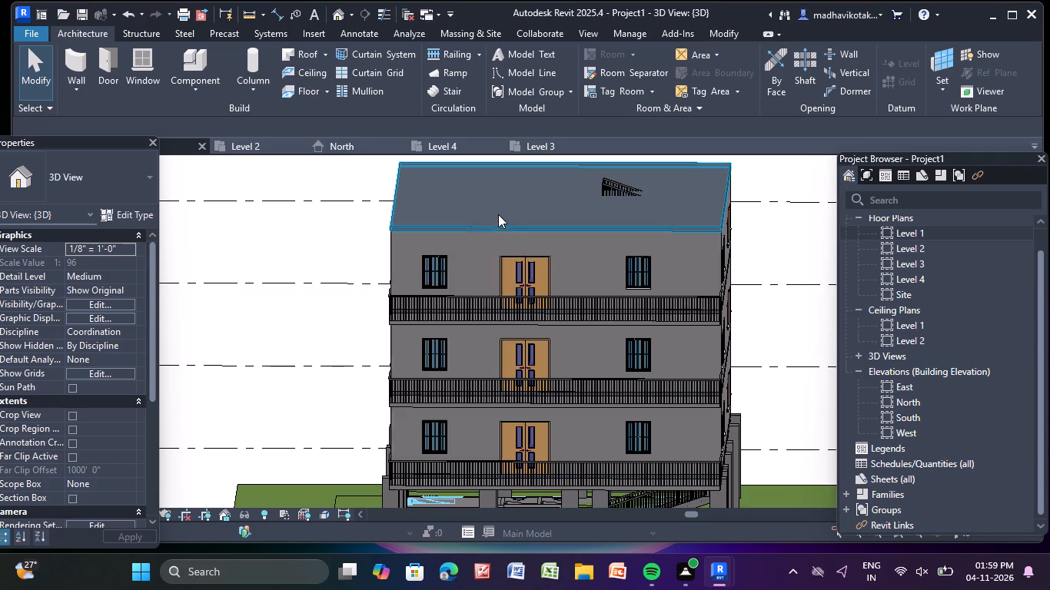
middle_drag(372, 450, 360, 428)
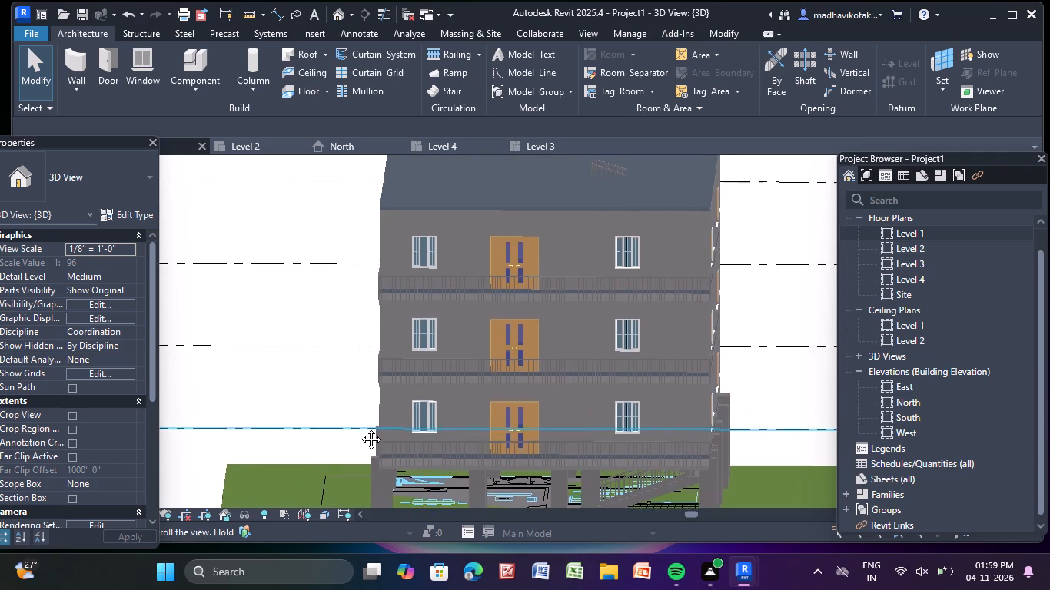
middle_drag(360, 428, 267, 303)
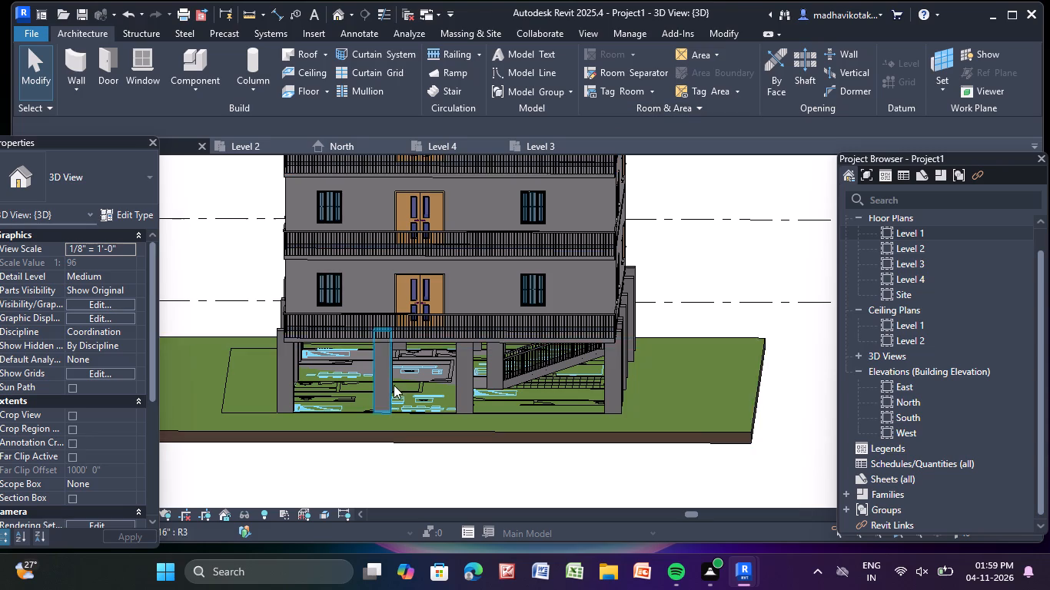
scroll(397, 383, up, 9)
scroll(464, 369, up, 5)
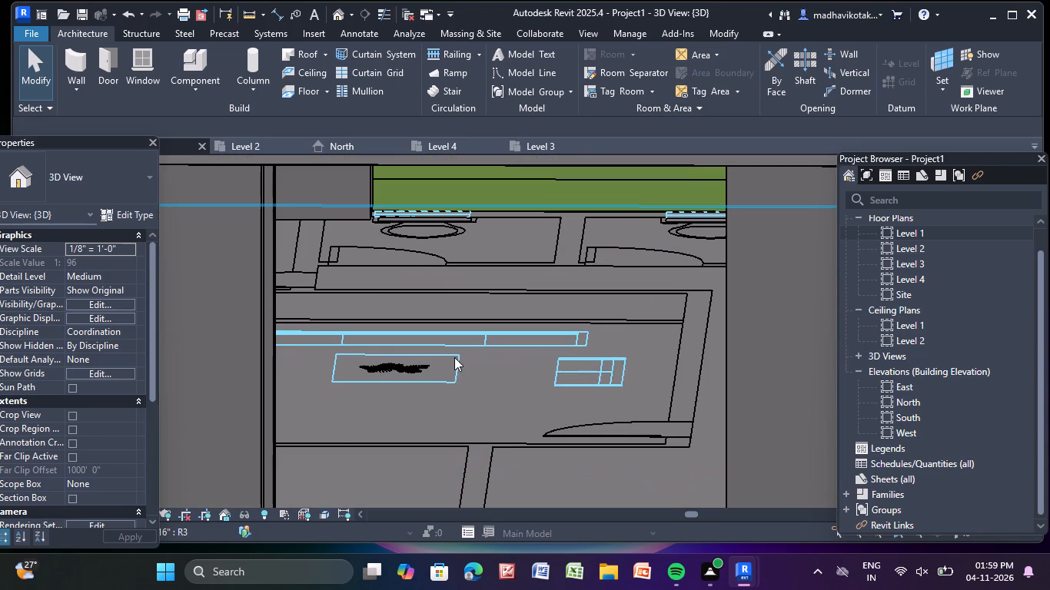
scroll(452, 353, down, 15)
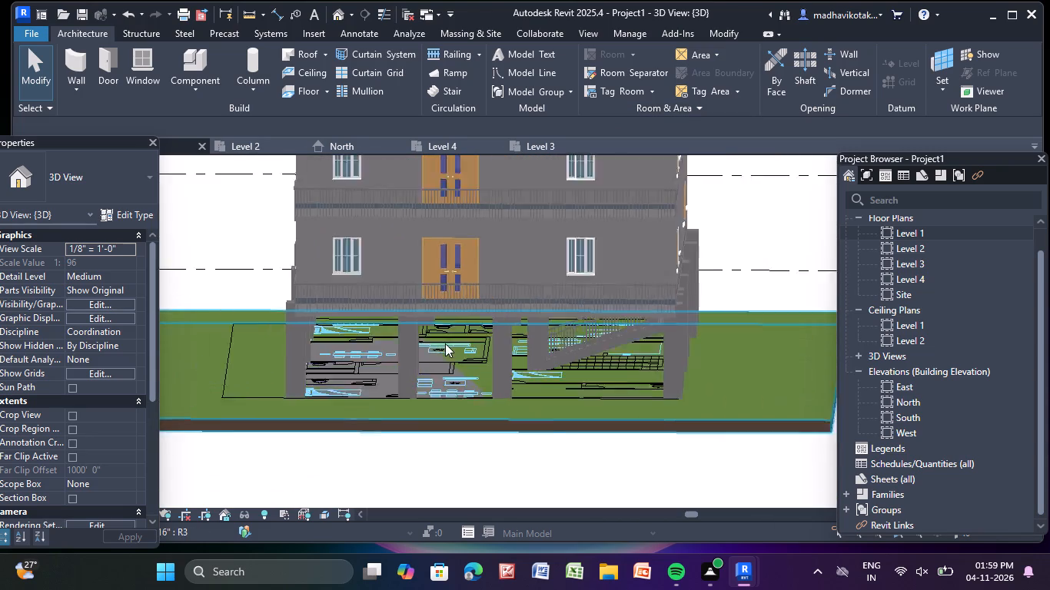
middle_drag(368, 228, 355, 210)
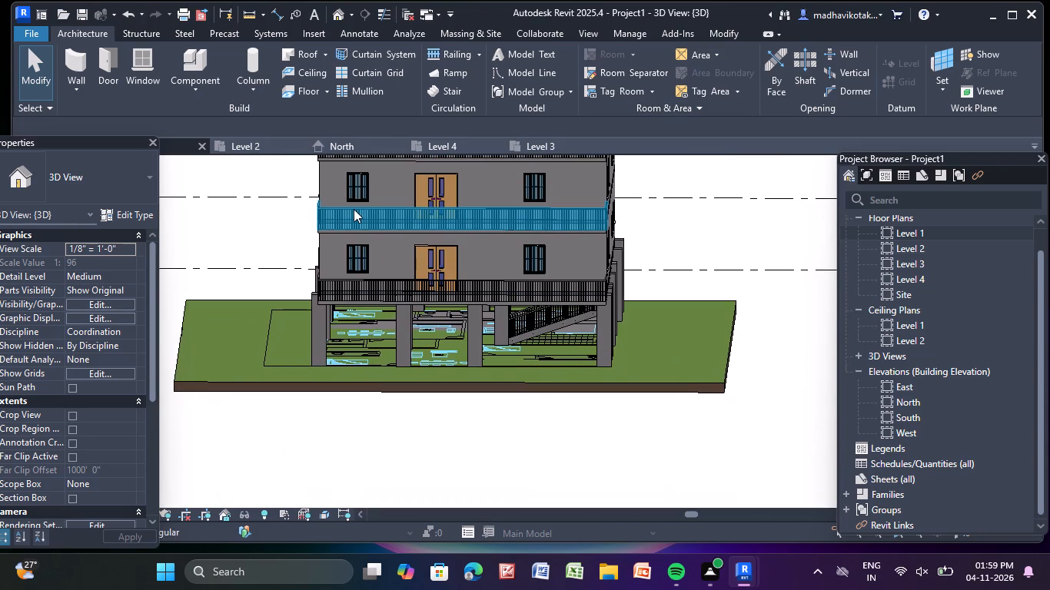
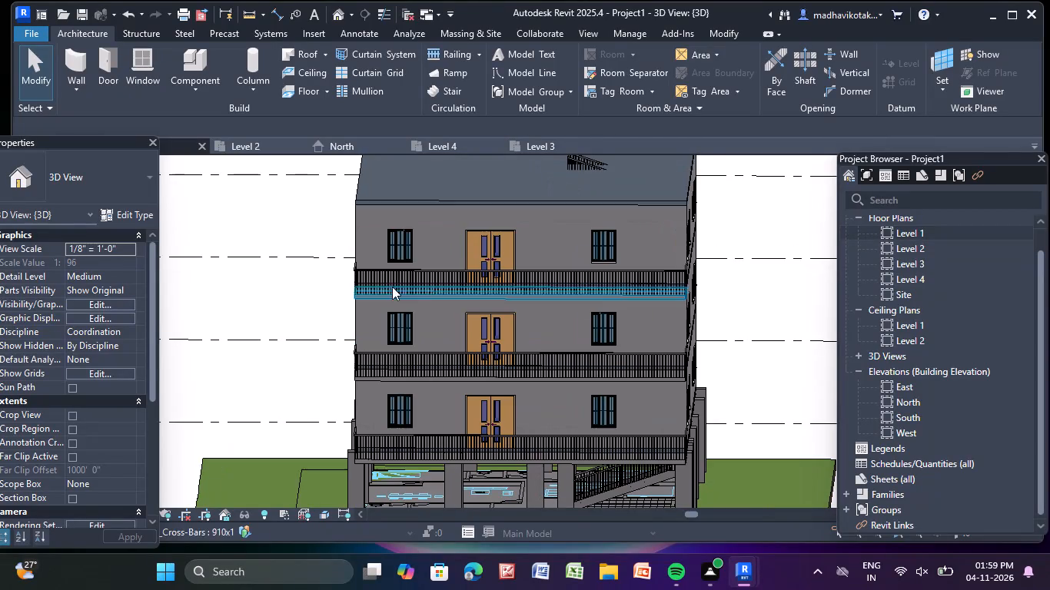
Paint the three balcony-side front wall faces, one per storey, with the purple-swatch Default Mass Int… material.
click(507, 75)
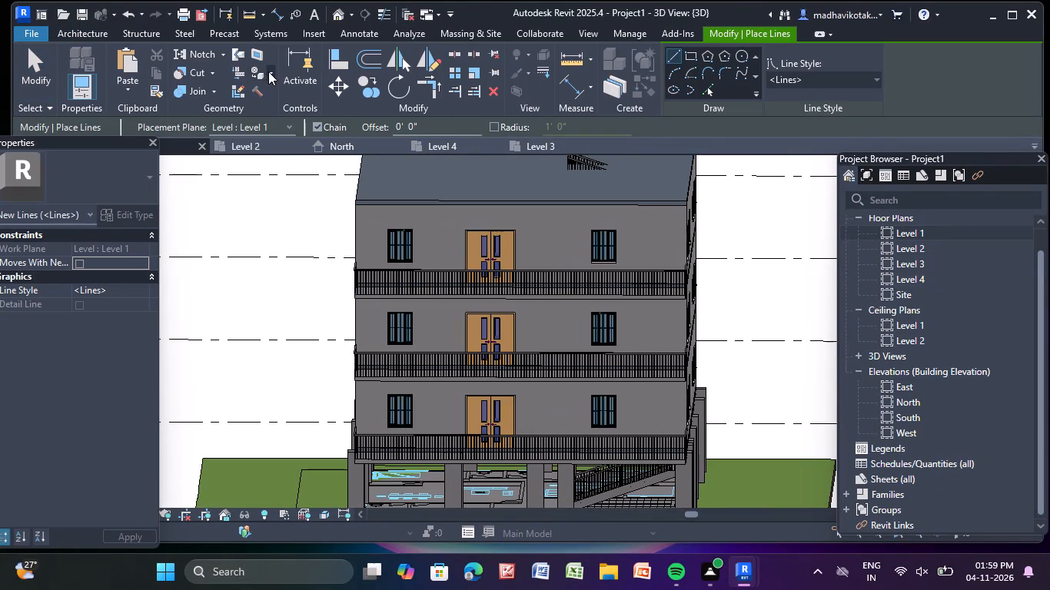
click(268, 71)
click(274, 88)
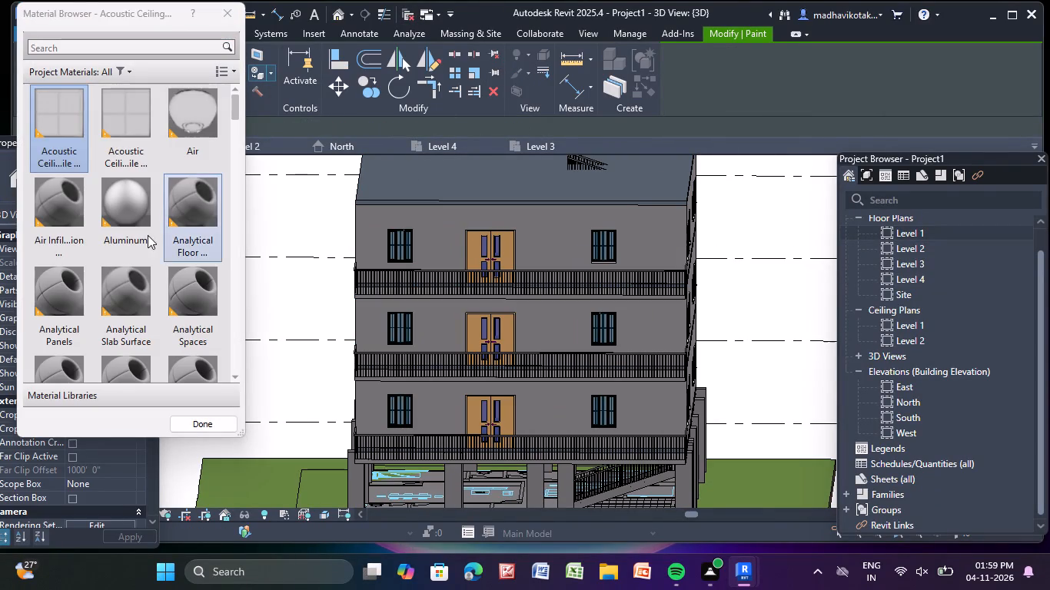
scroll(143, 244, down, 7)
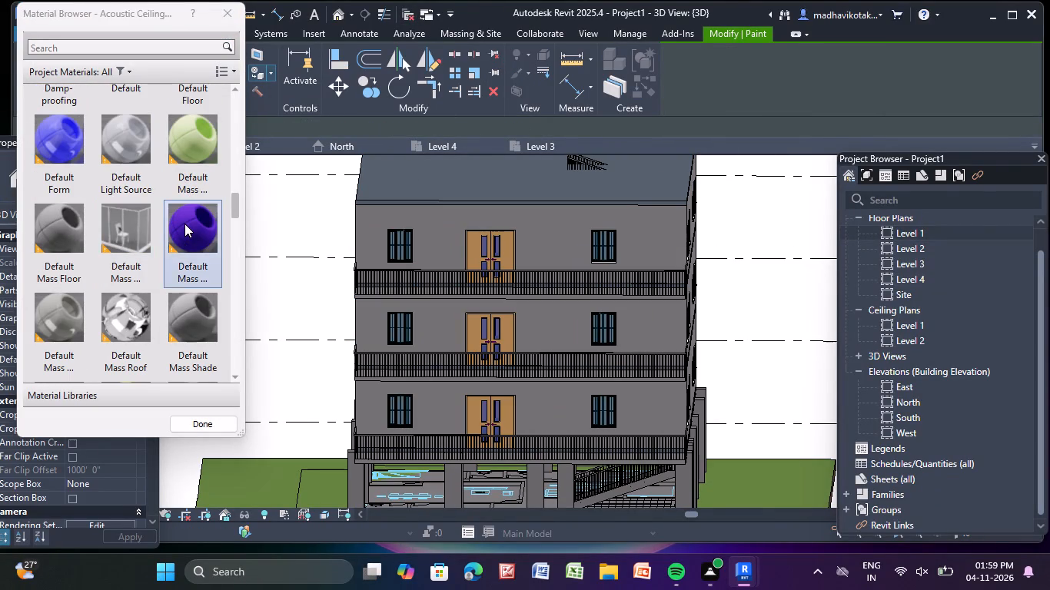
click(184, 224)
click(430, 238)
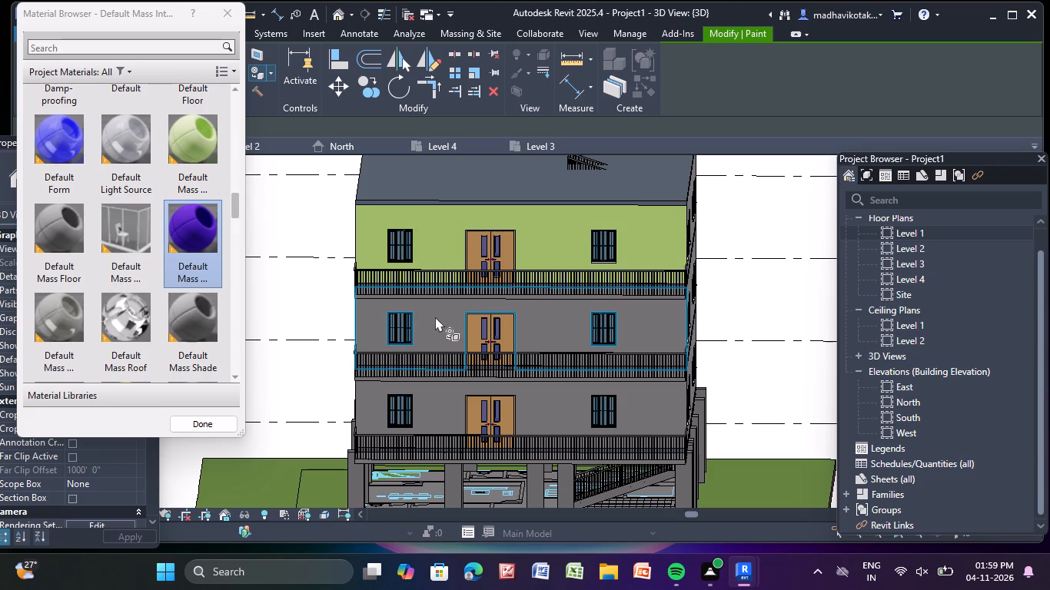
click(435, 326)
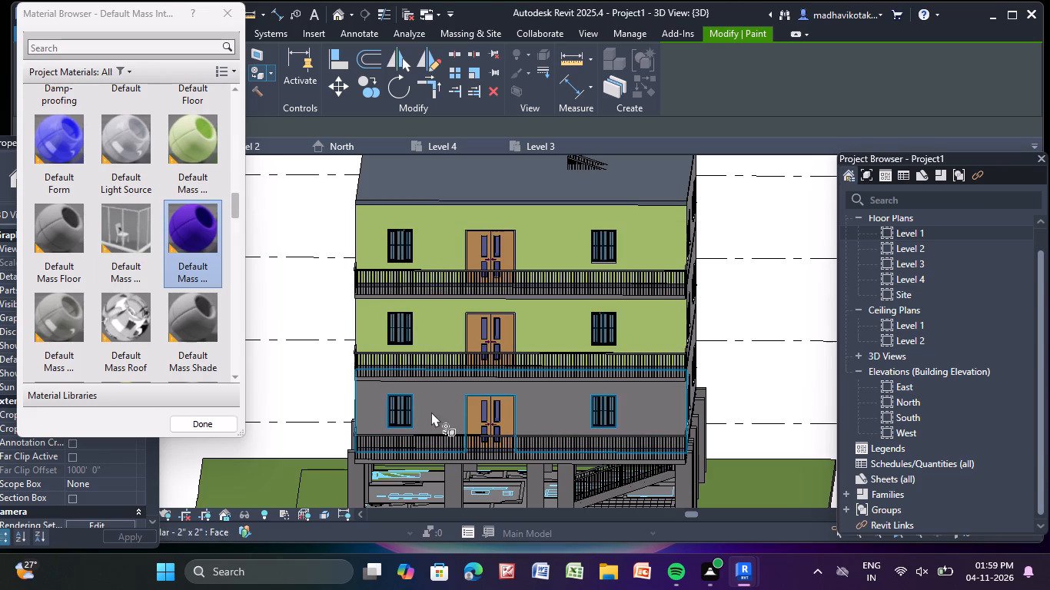
click(431, 411)
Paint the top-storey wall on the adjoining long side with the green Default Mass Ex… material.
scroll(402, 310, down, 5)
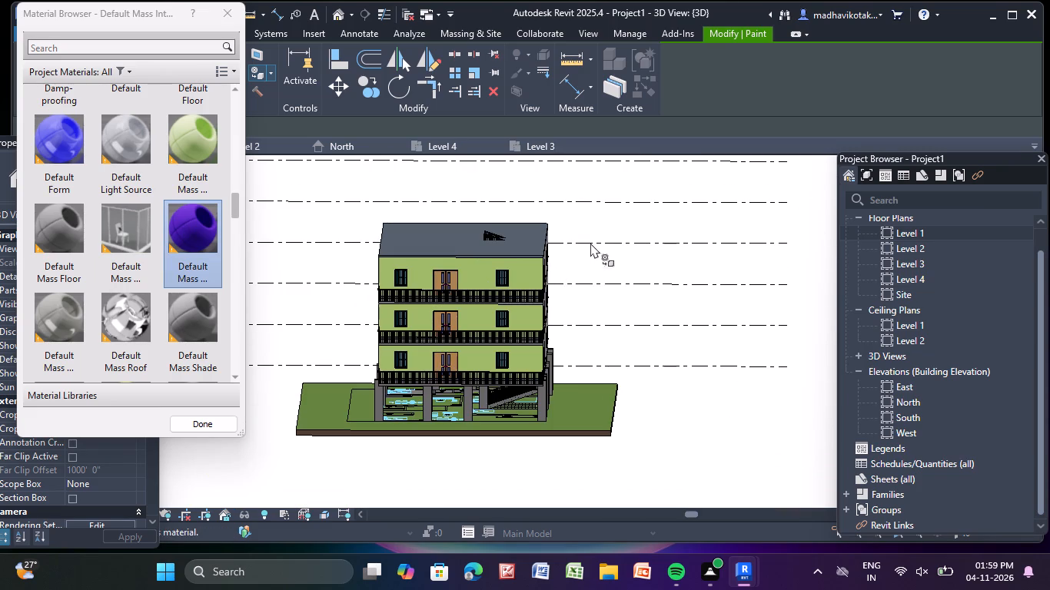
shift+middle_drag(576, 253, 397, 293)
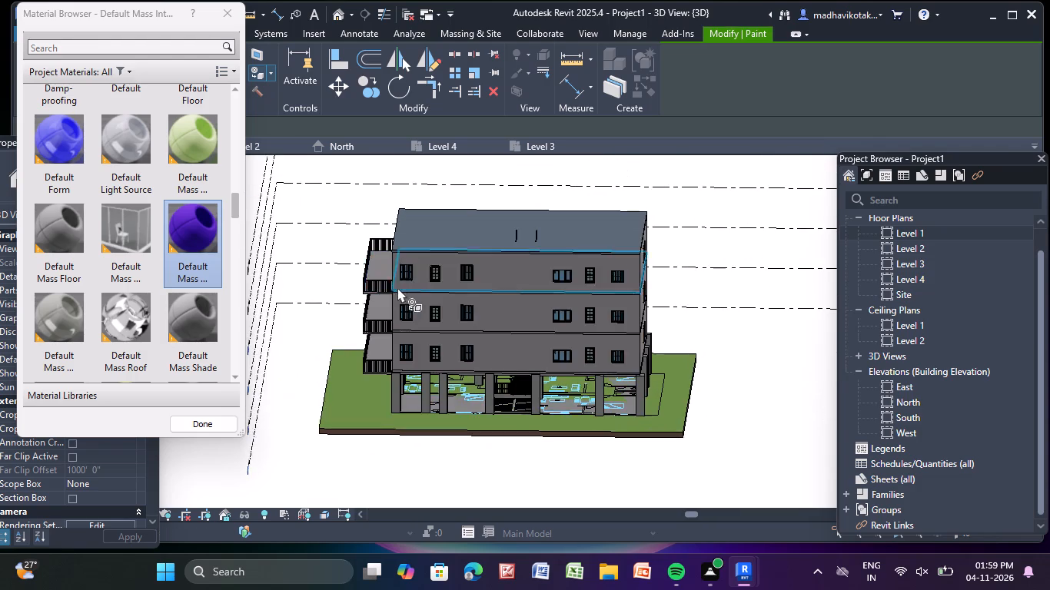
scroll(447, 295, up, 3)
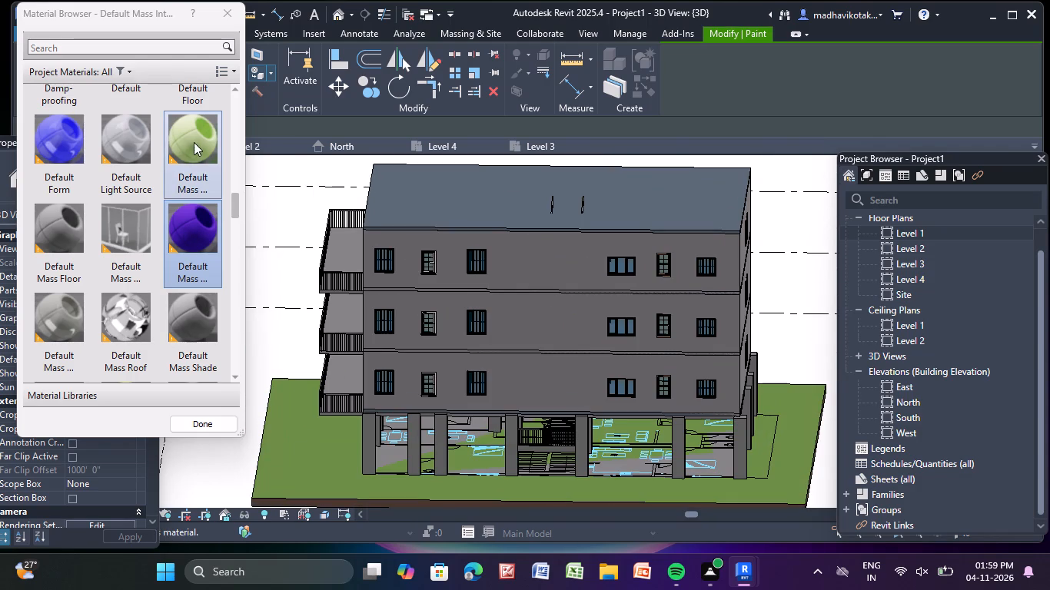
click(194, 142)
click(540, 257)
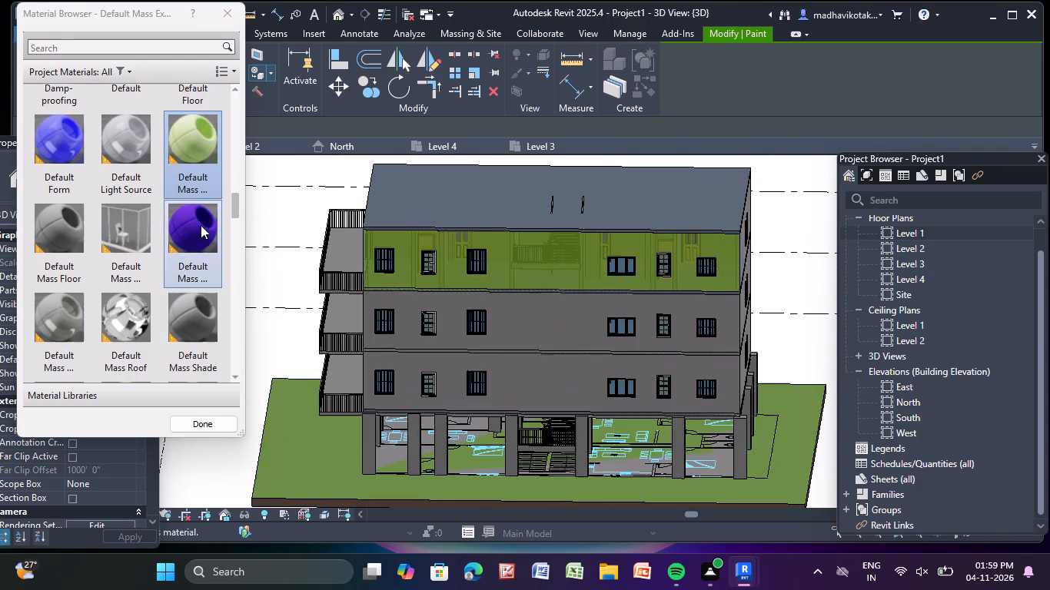
Paint the long side's wall faces on all three storeys with the Door - Panel material.
scroll(124, 168, down, 2)
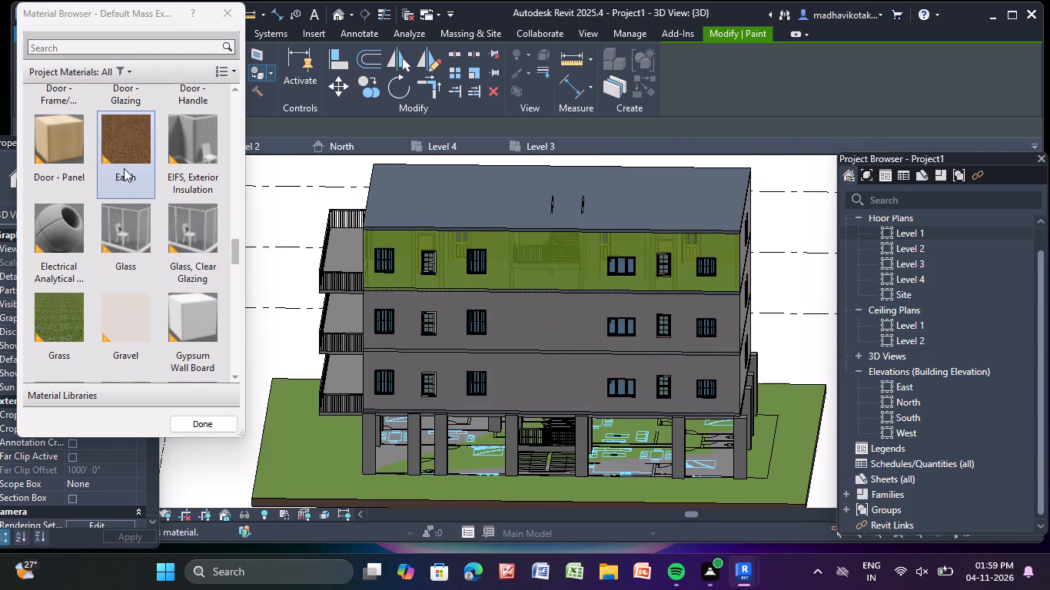
click(56, 131)
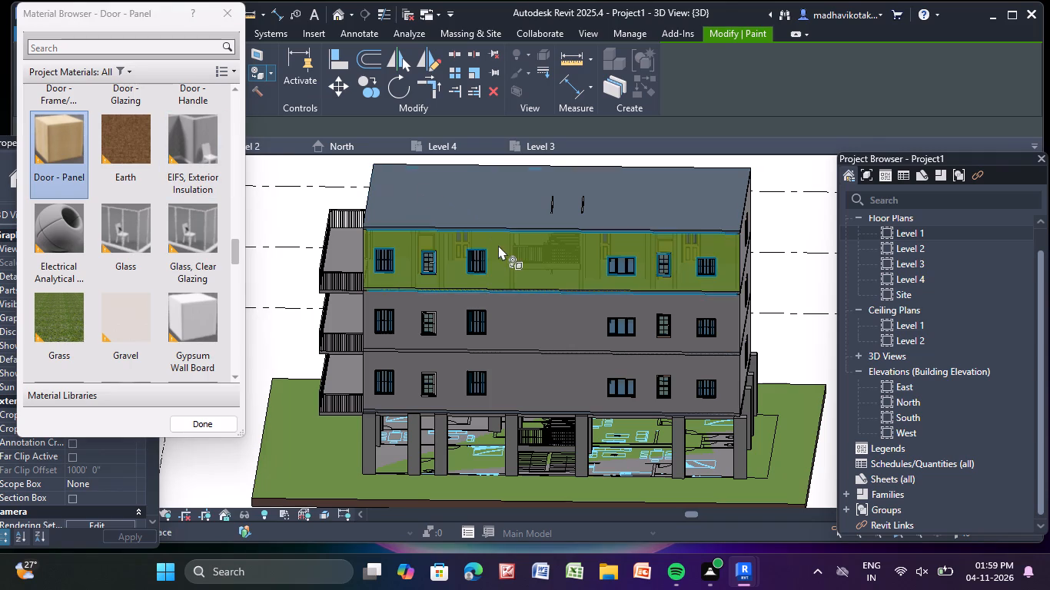
click(507, 257)
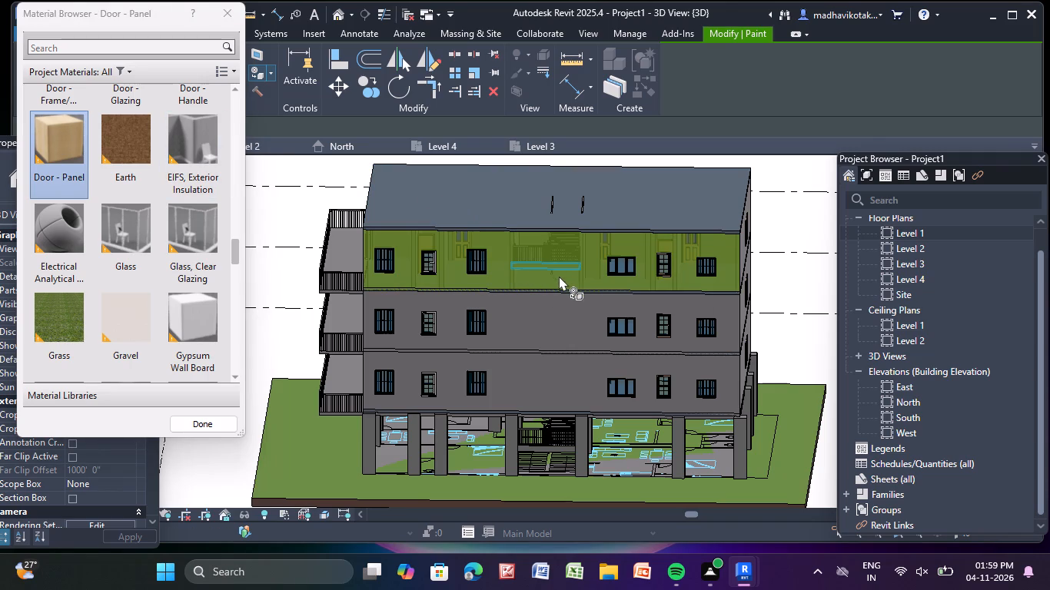
click(629, 246)
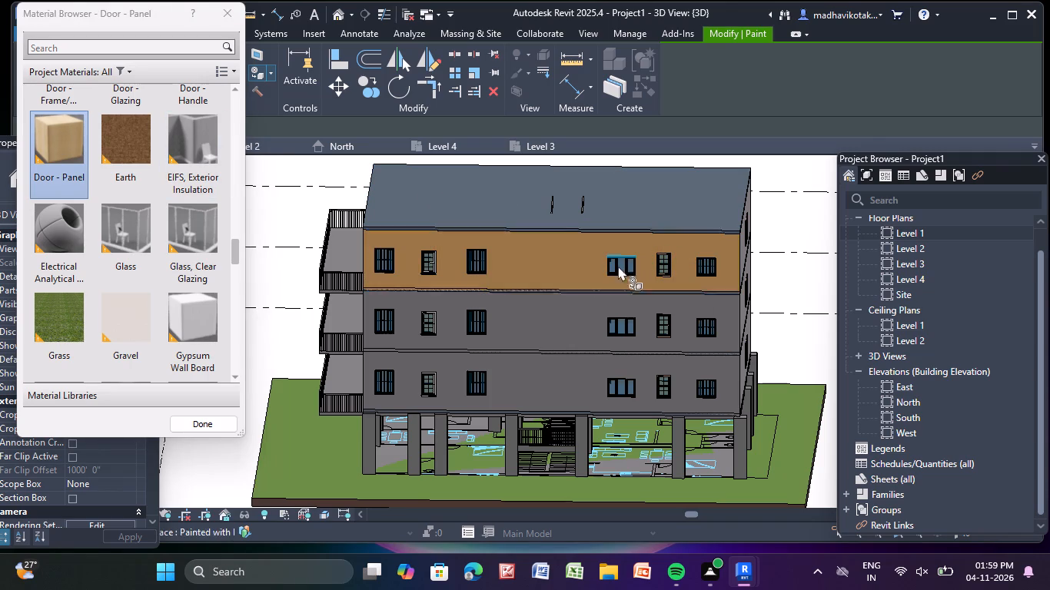
click(572, 331)
click(547, 380)
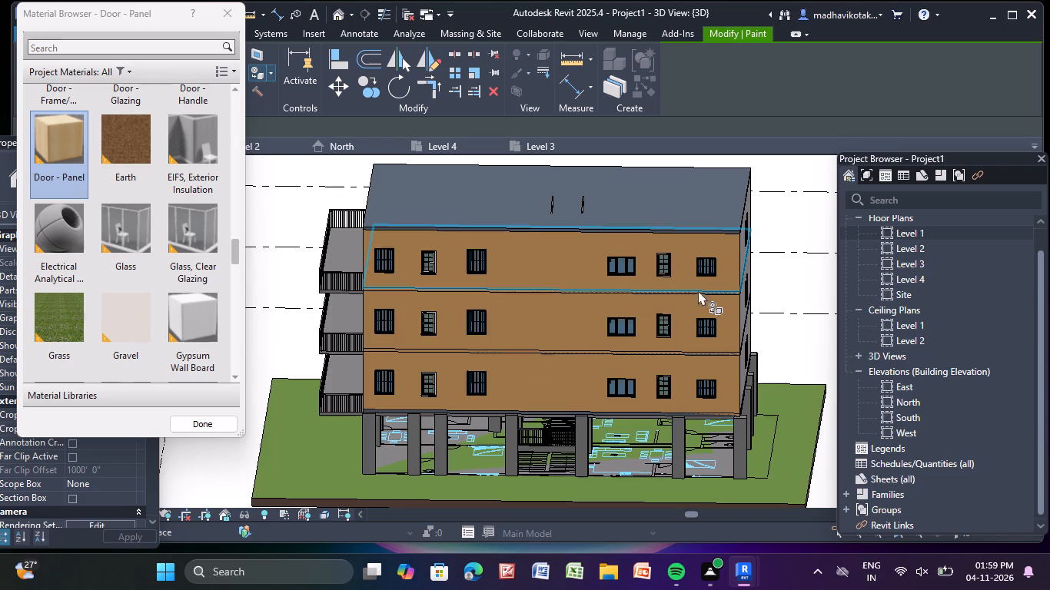
Paint the three storeys of the end wall opposite the balconies with the Door - Panel material.
shift+middle_drag(798, 290, 571, 340)
scroll(578, 367, up, 1)
middle_drag(577, 366, 549, 223)
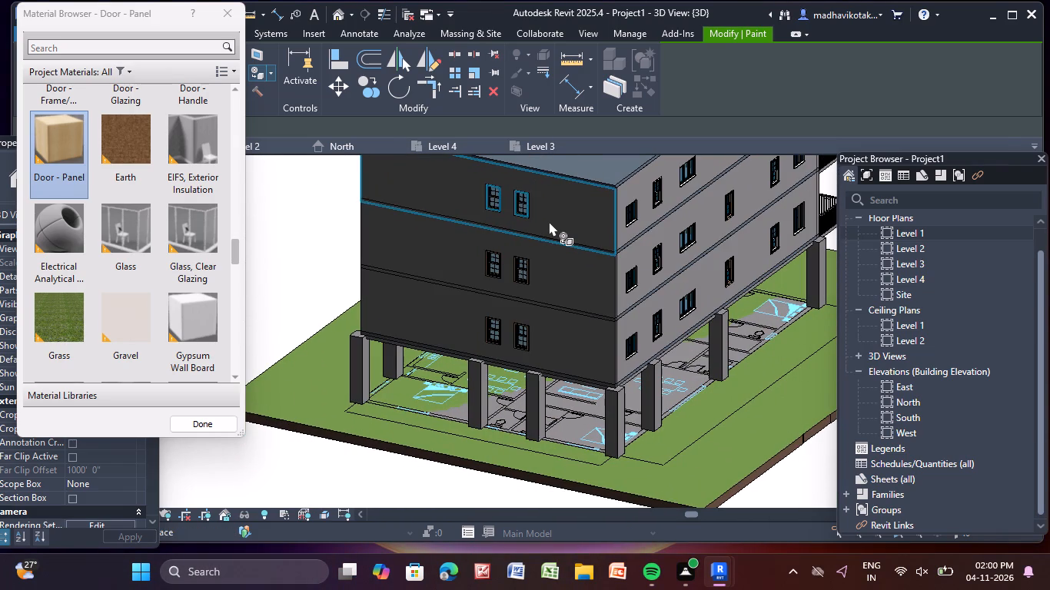
click(549, 221)
click(576, 274)
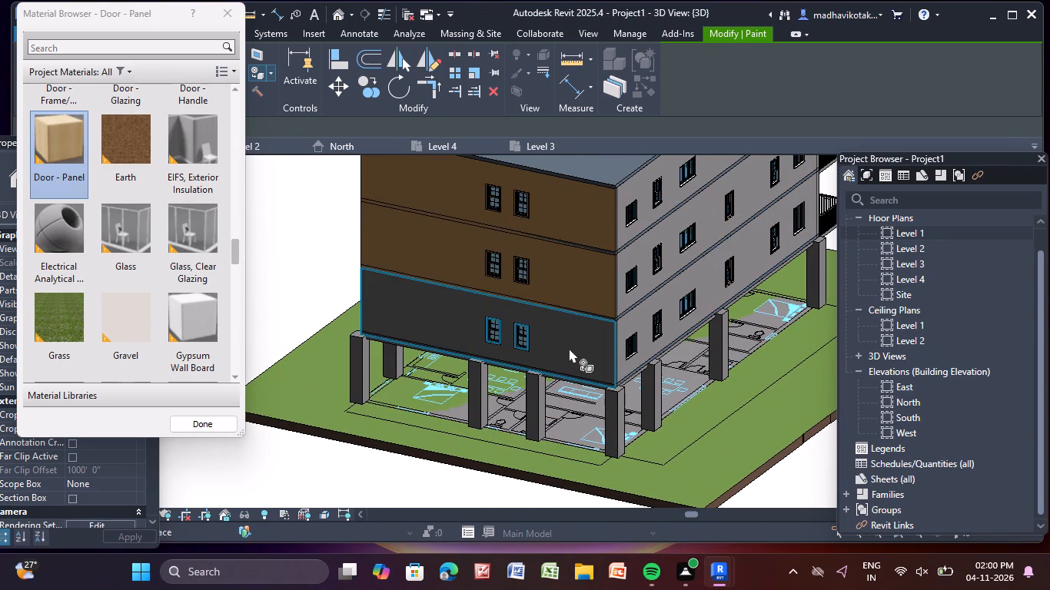
click(569, 348)
Paint all three top-storey wall sections on the other long side with Door - Panel, including the narrow middle strip.
shift+middle_drag(717, 336, 629, 351)
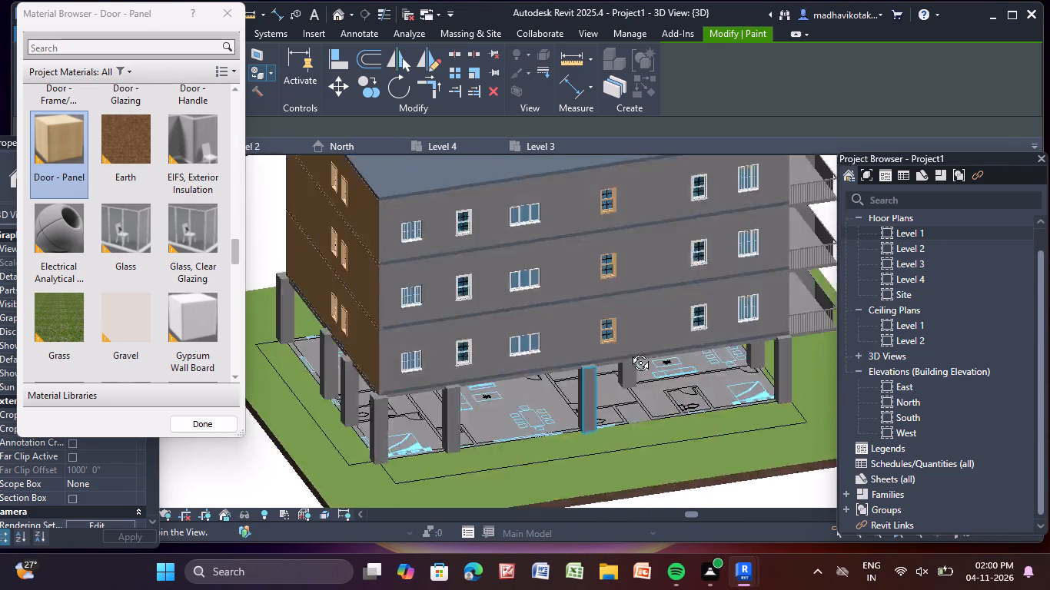
shift+middle_drag(629, 351, 568, 346)
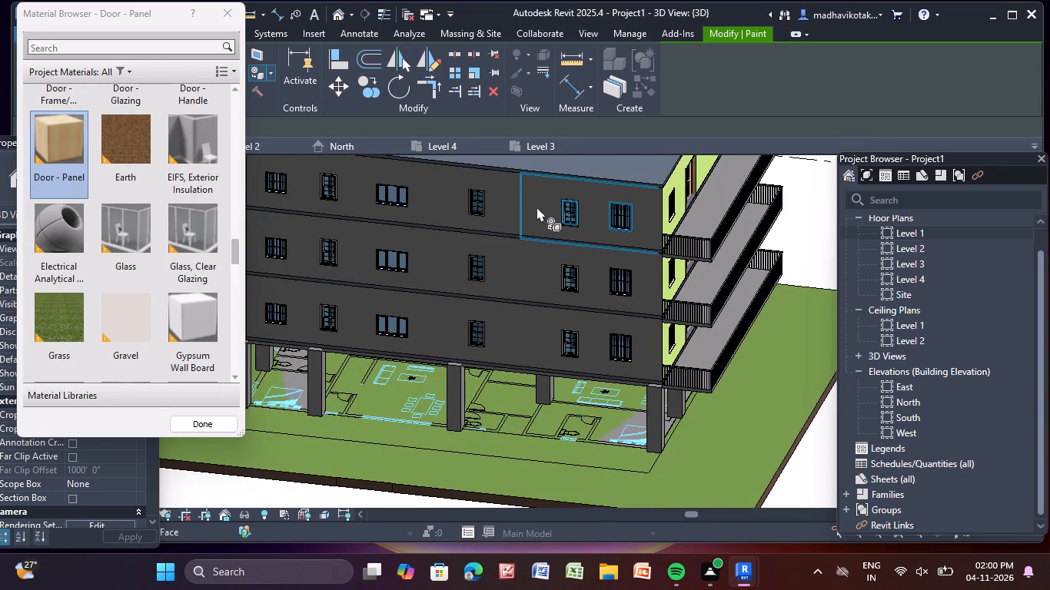
click(538, 205)
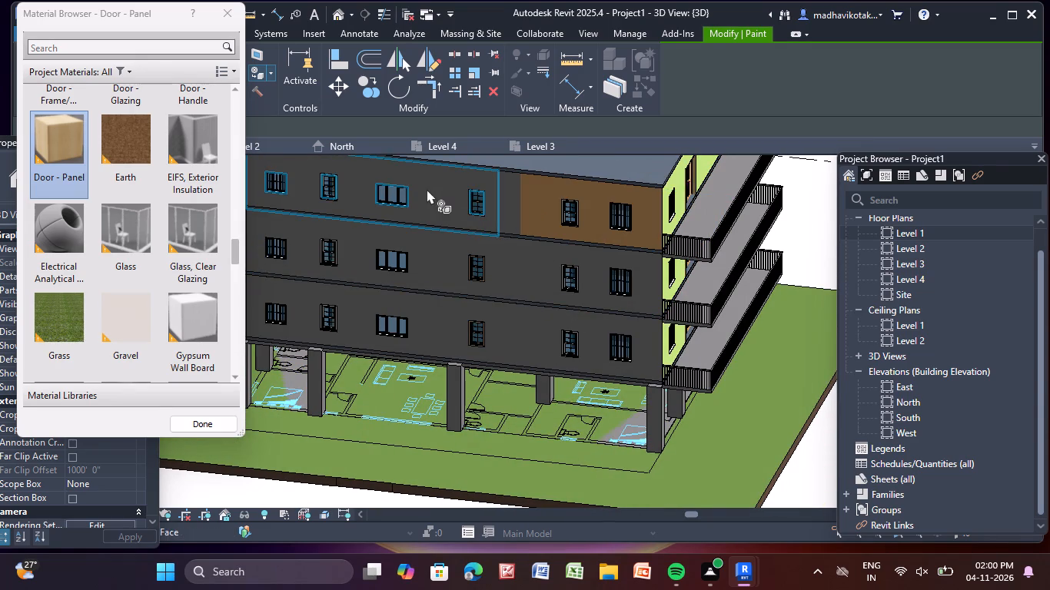
click(427, 187)
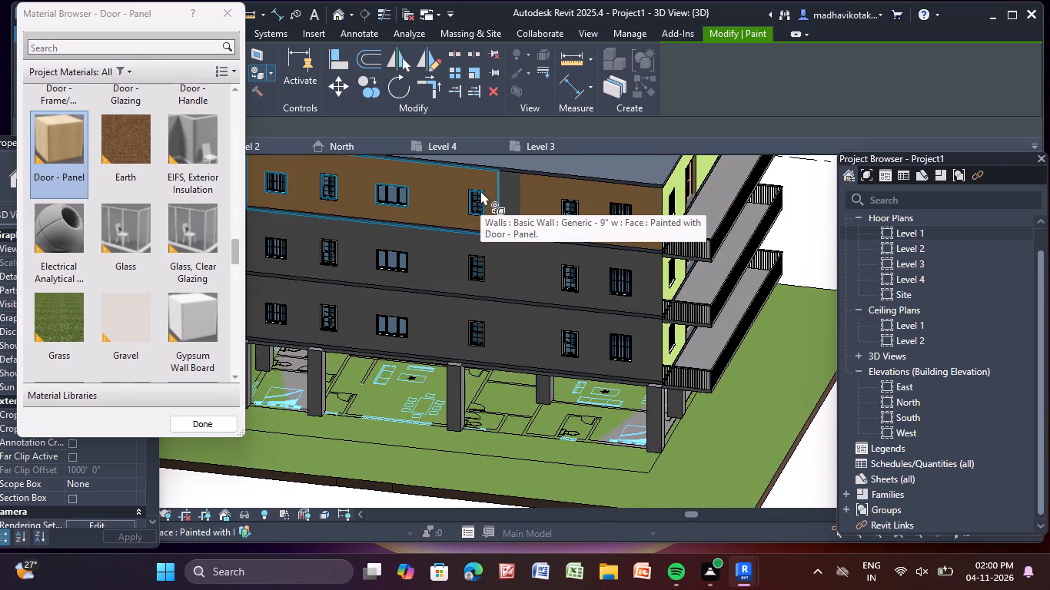
scroll(504, 197, up, 5)
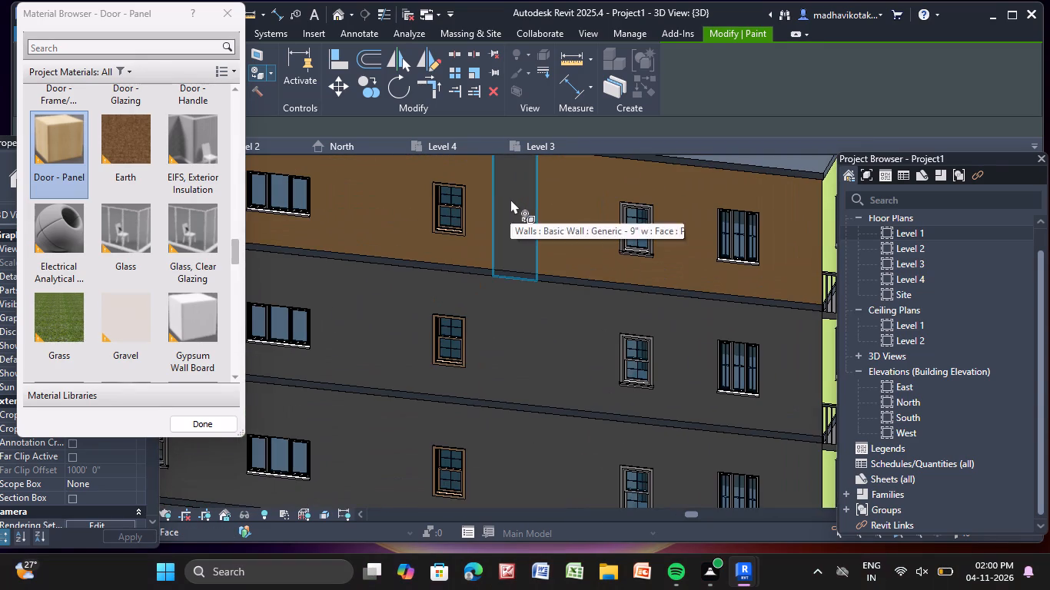
click(510, 199)
Paint that side's middle-storey wall sections and the longer bottom-storey section with the Door - Panel material.
click(550, 324)
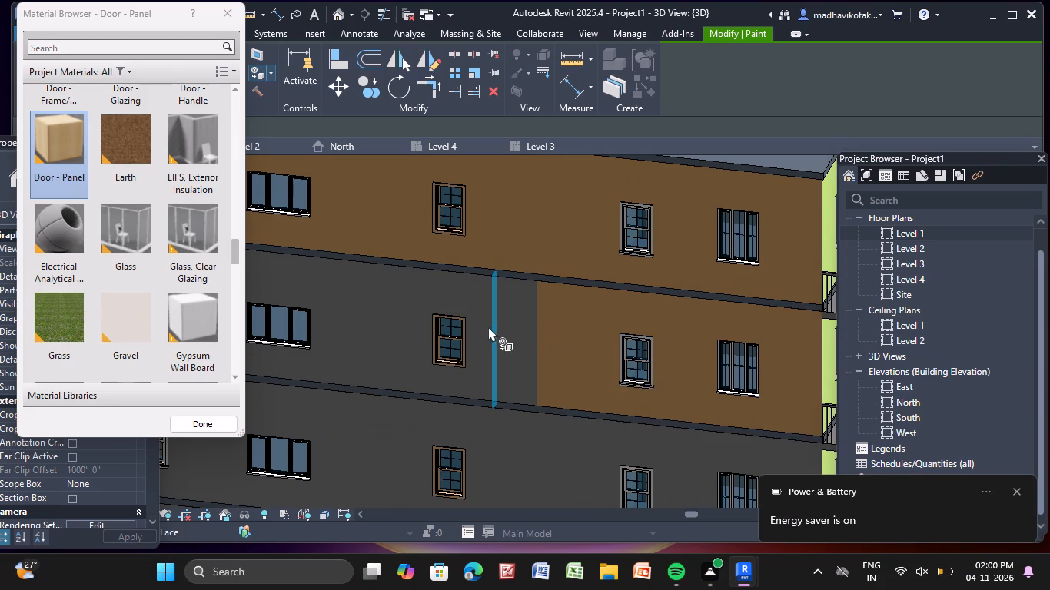
click(509, 323)
click(418, 293)
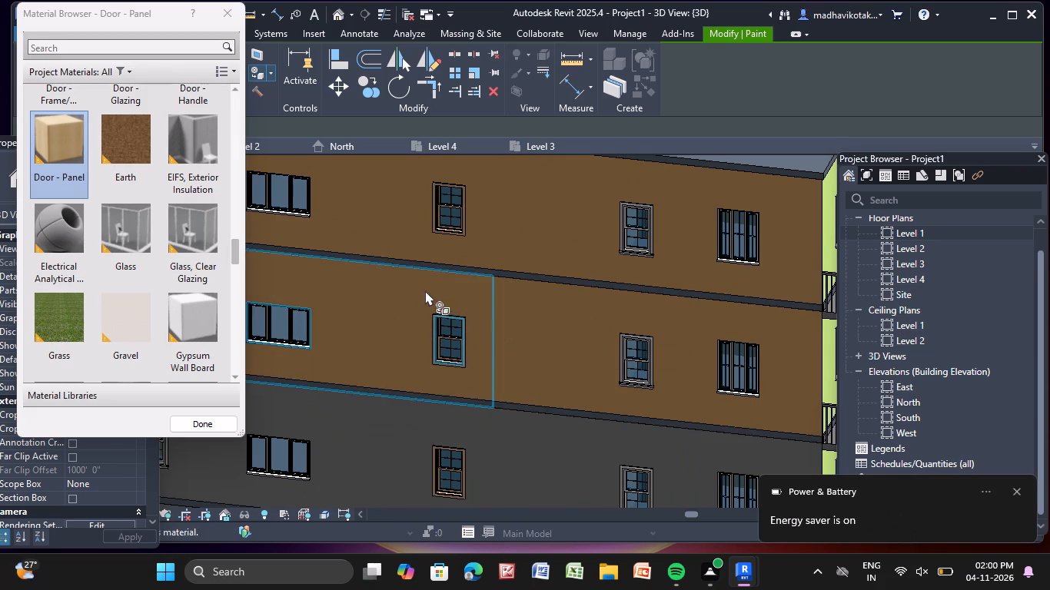
scroll(437, 290, down, 4)
middle_drag(441, 293, 564, 204)
click(510, 277)
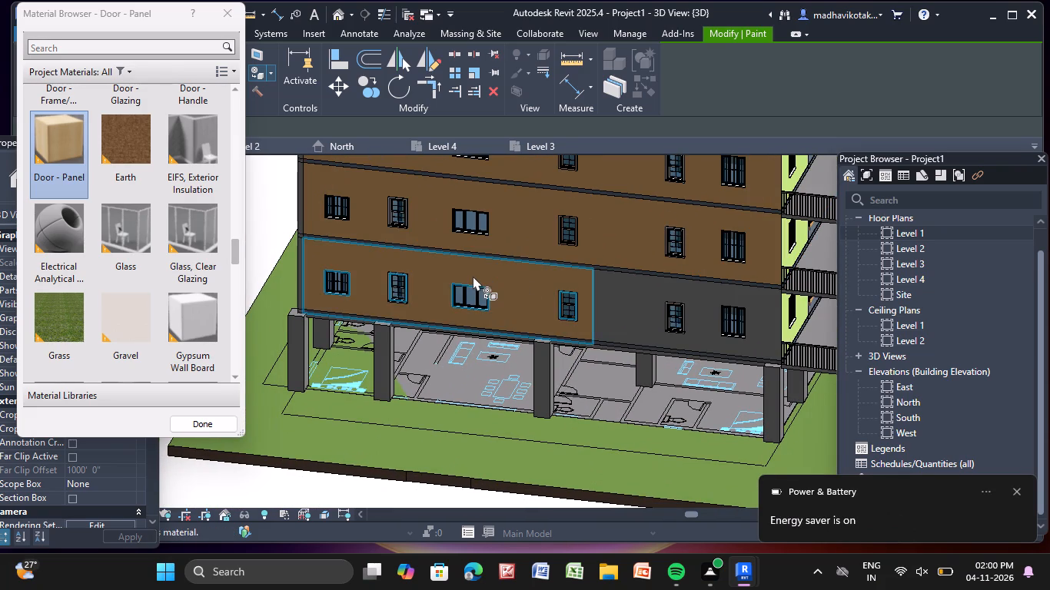
Paint the narrow wall strips at the corner farthest from the balconies with Door - Panel on all three storeys.
scroll(473, 276, up, 4)
middle_drag(380, 270, 776, 293)
scroll(544, 310, up, 5)
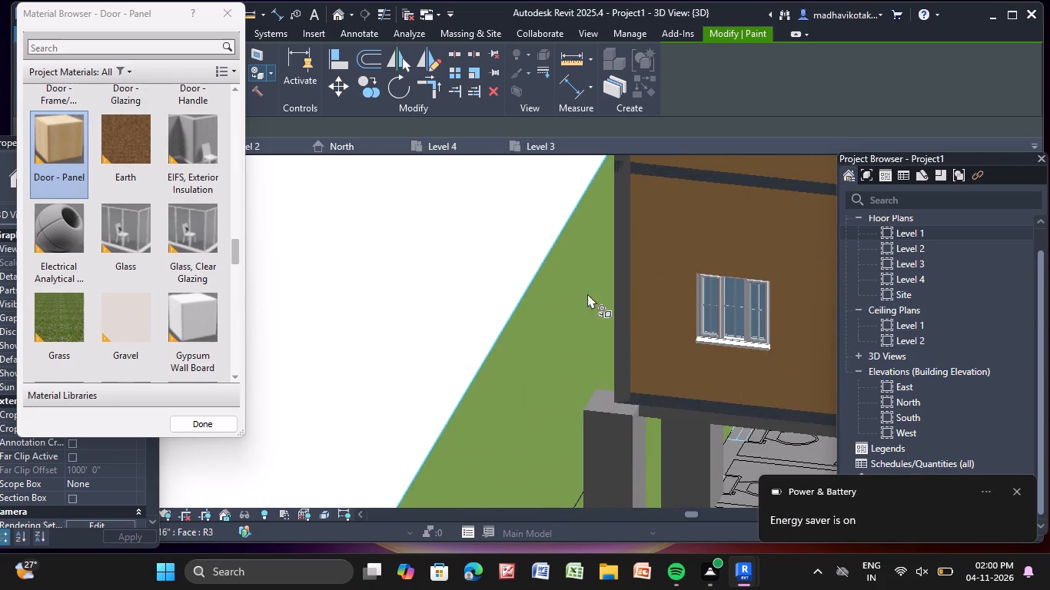
scroll(587, 293, up, 3)
click(643, 270)
scroll(642, 270, down, 4)
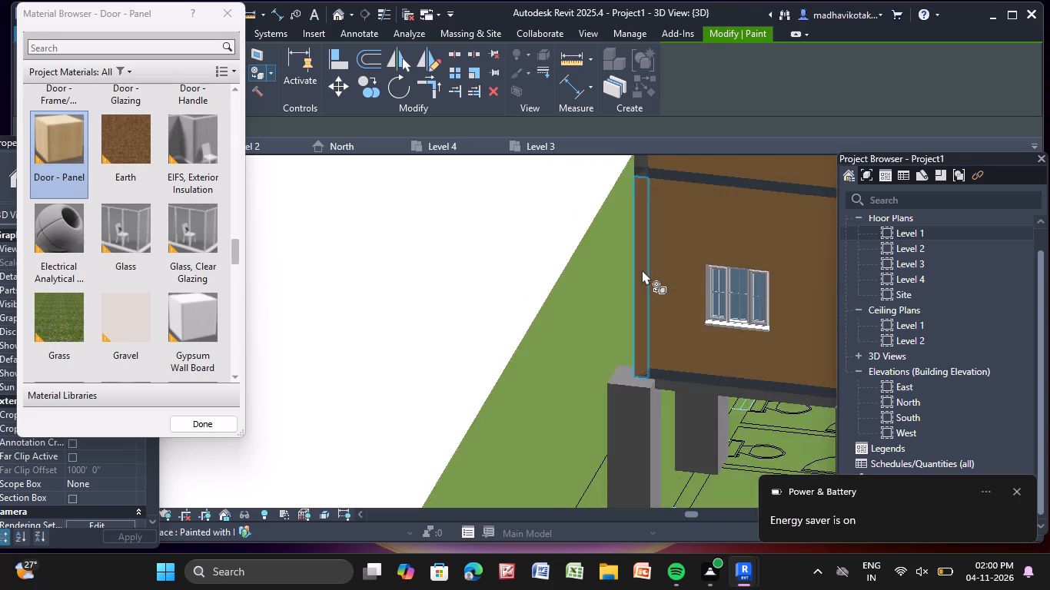
scroll(642, 270, down, 5)
middle_drag(642, 270, 589, 455)
scroll(581, 361, up, 10)
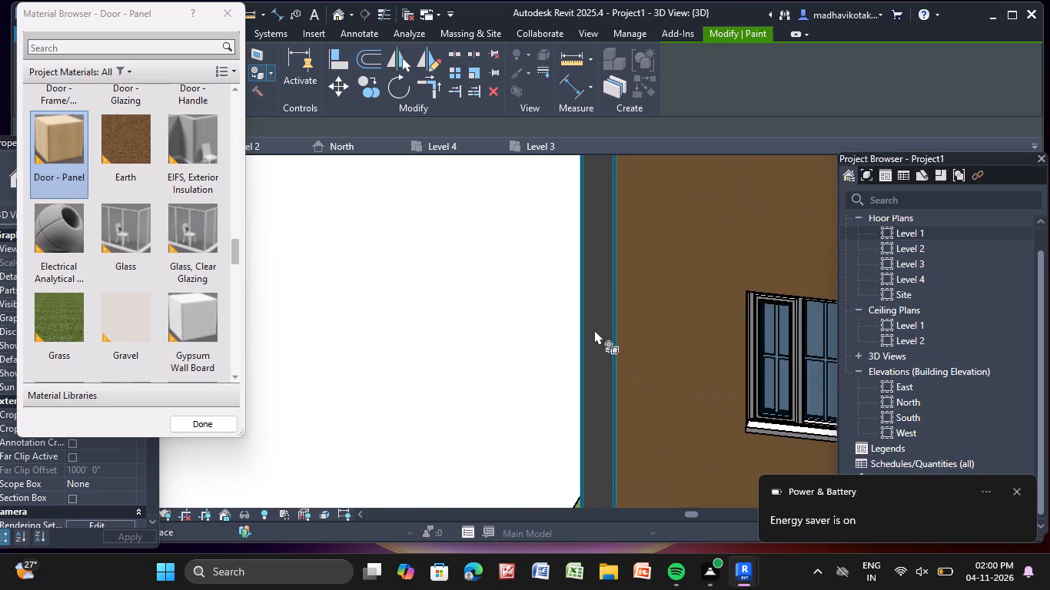
click(594, 330)
scroll(594, 330, down, 5)
middle_drag(594, 330, 558, 507)
scroll(560, 310, up, 4)
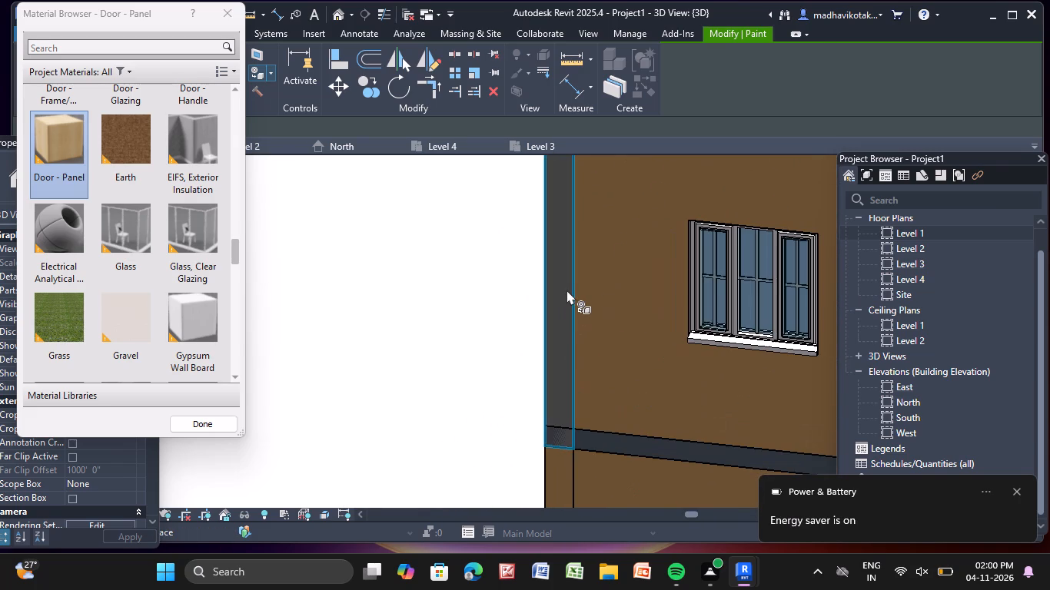
click(567, 289)
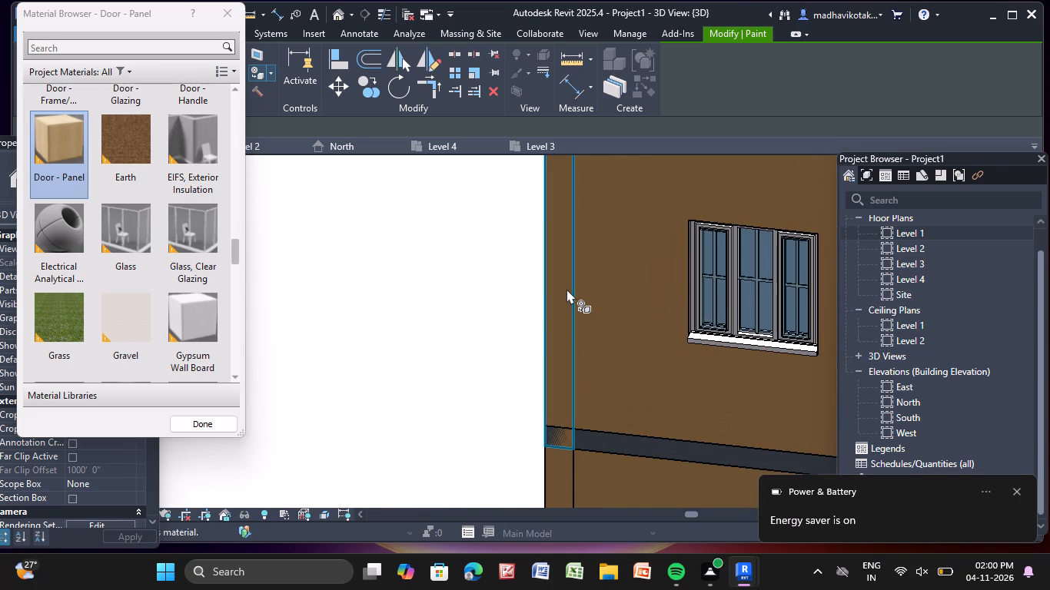
Paint the remaining bottom-storey wall section near the balconies and its narrow adjoining strip with Door - Panel.
scroll(567, 289, down, 12)
middle_drag(603, 322, 402, 267)
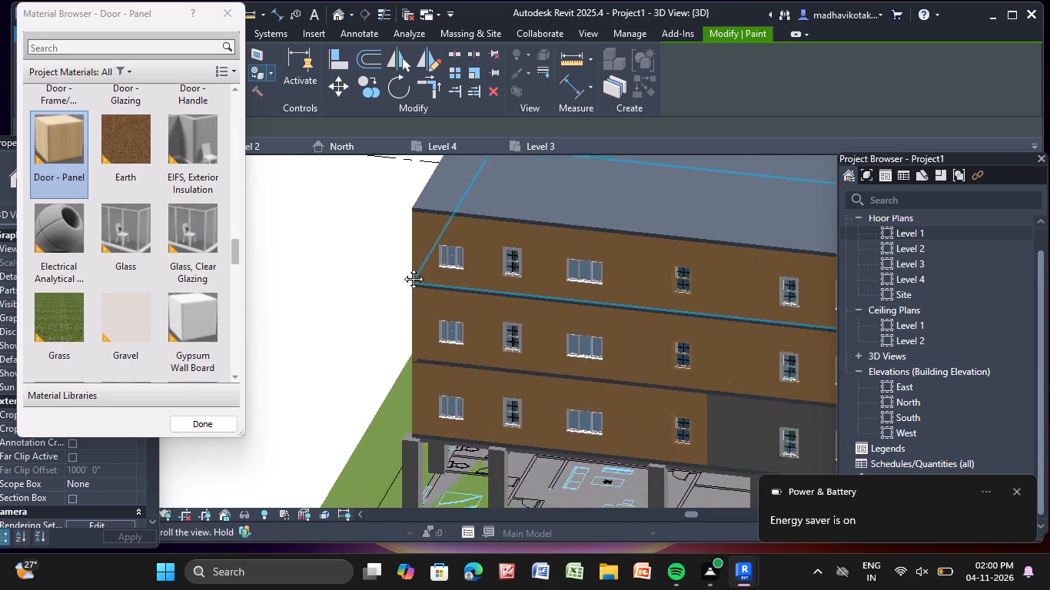
middle_drag(402, 267, 122, 183)
scroll(422, 342, up, 4)
click(431, 333)
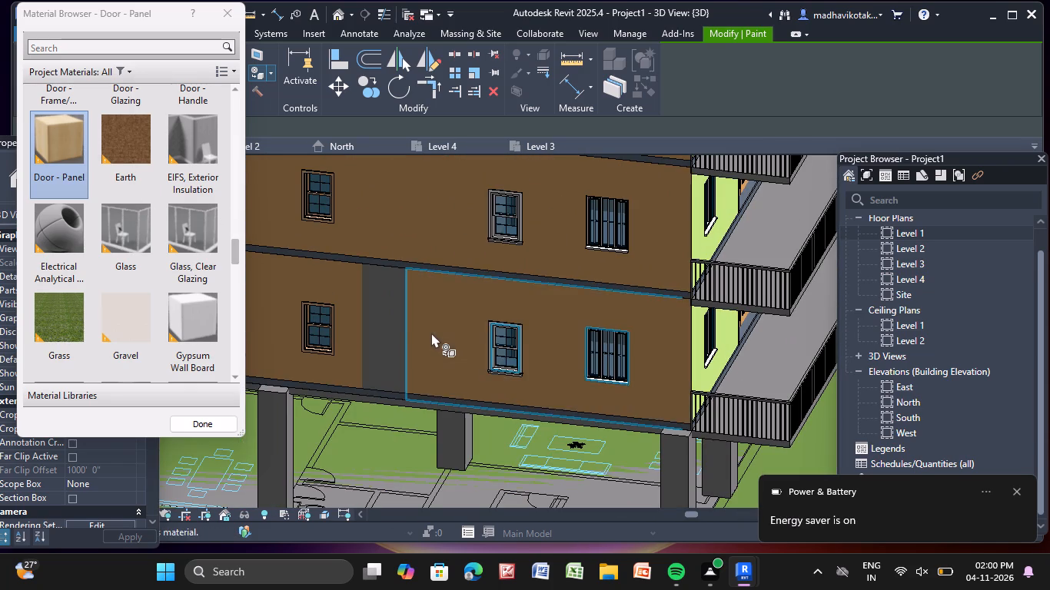
click(390, 304)
Paint the floor-edge band below the bottom-storey wall with the Door - Panel material.
scroll(621, 431, up, 5)
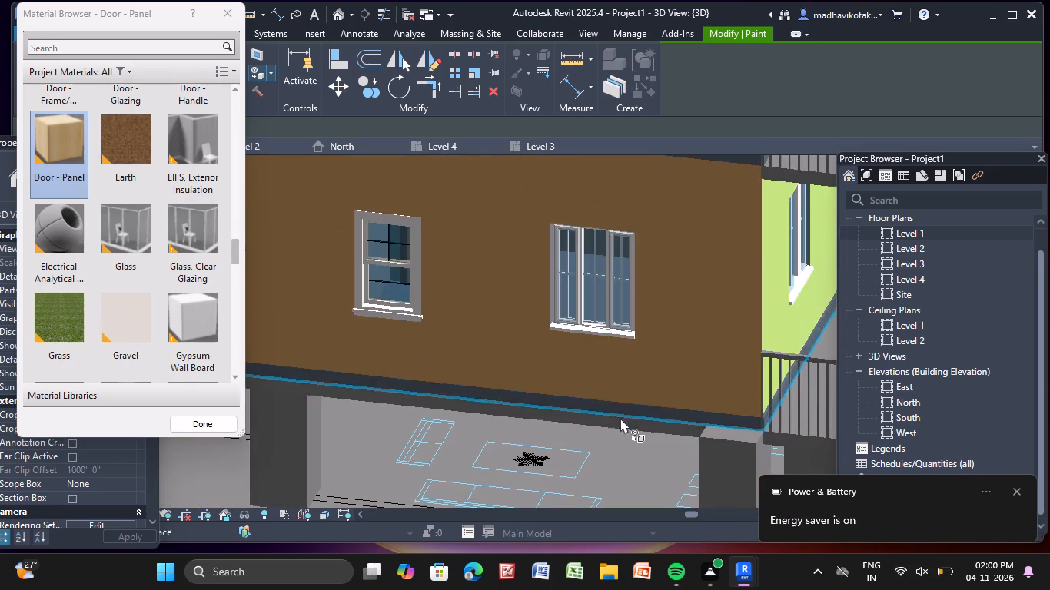
scroll(601, 407, up, 8)
click(598, 406)
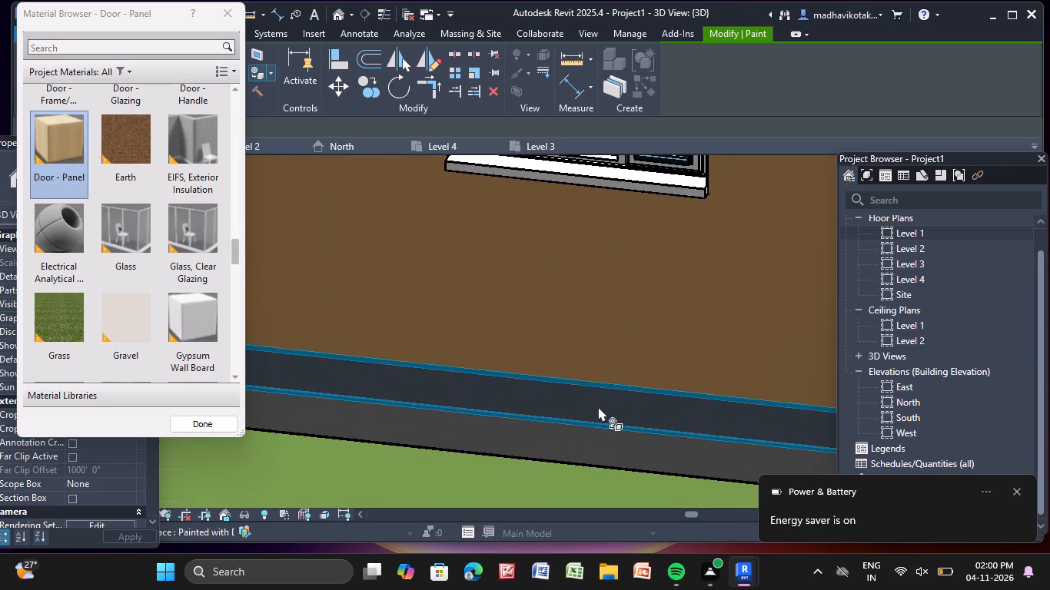
click(598, 406)
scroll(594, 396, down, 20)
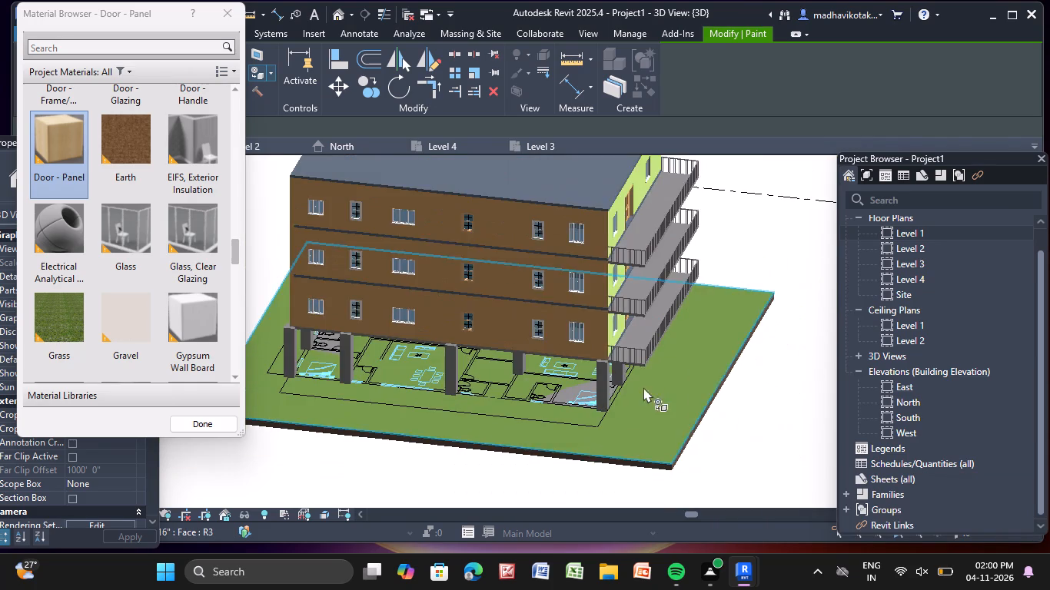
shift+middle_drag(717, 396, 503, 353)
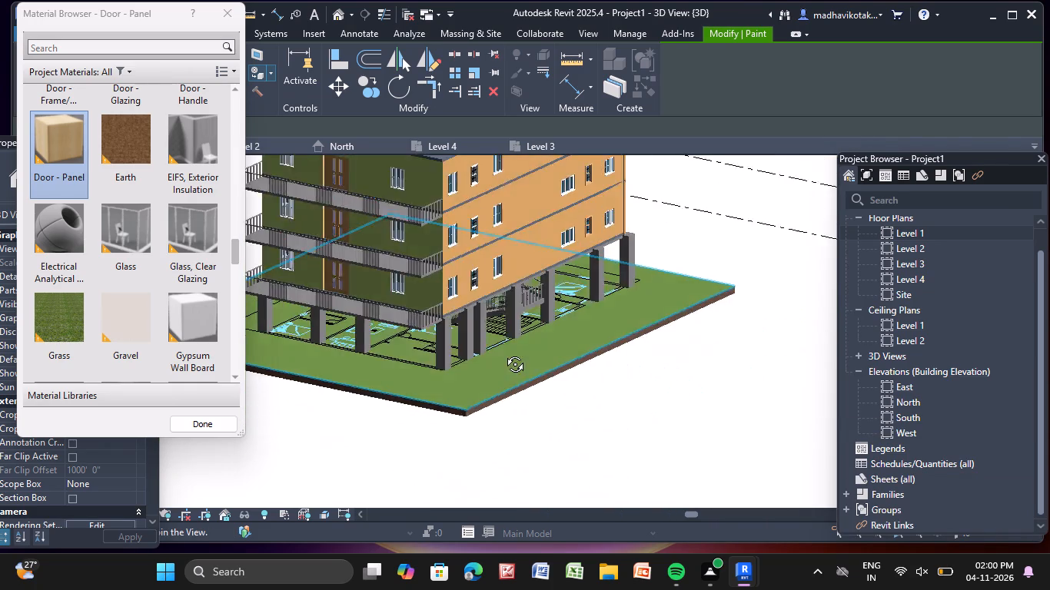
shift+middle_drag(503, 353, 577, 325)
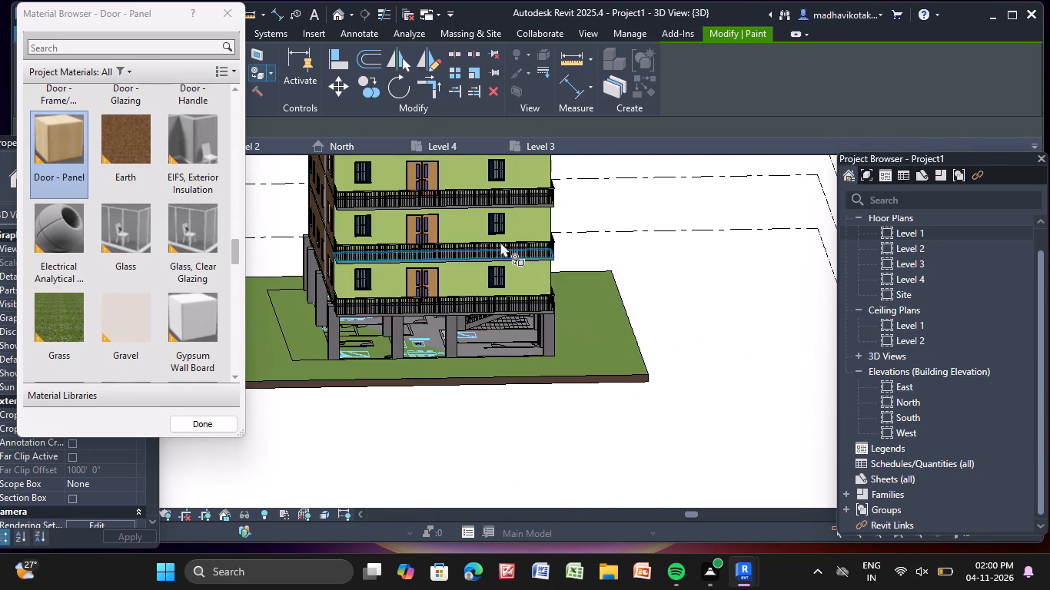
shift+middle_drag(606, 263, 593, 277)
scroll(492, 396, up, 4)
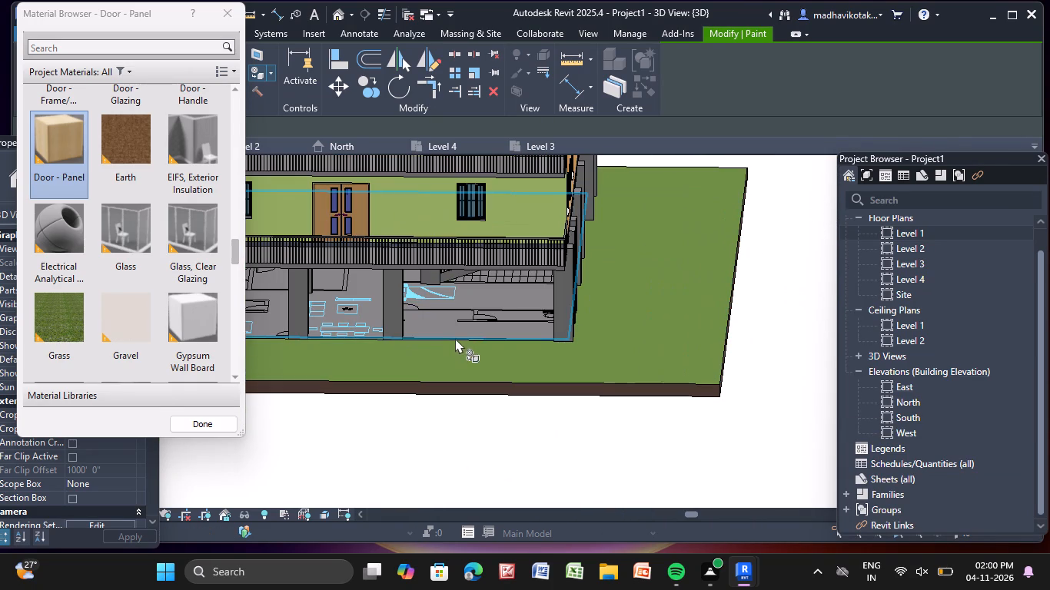
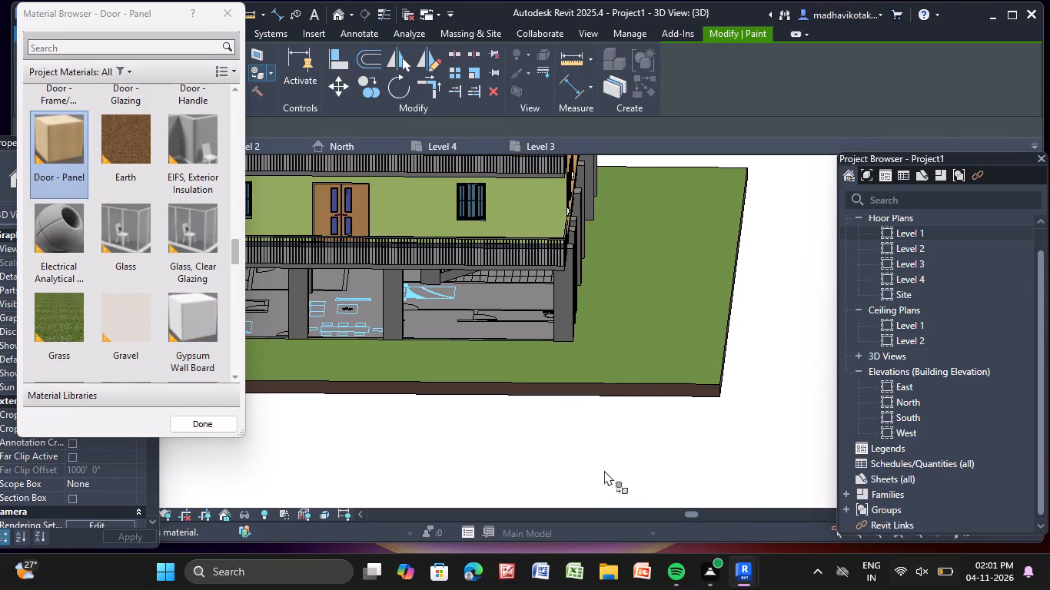
Examine the building's balcony front, the ground-level columns and the open staircase beneath it.
key(Escape)
scroll(597, 463, down, 5)
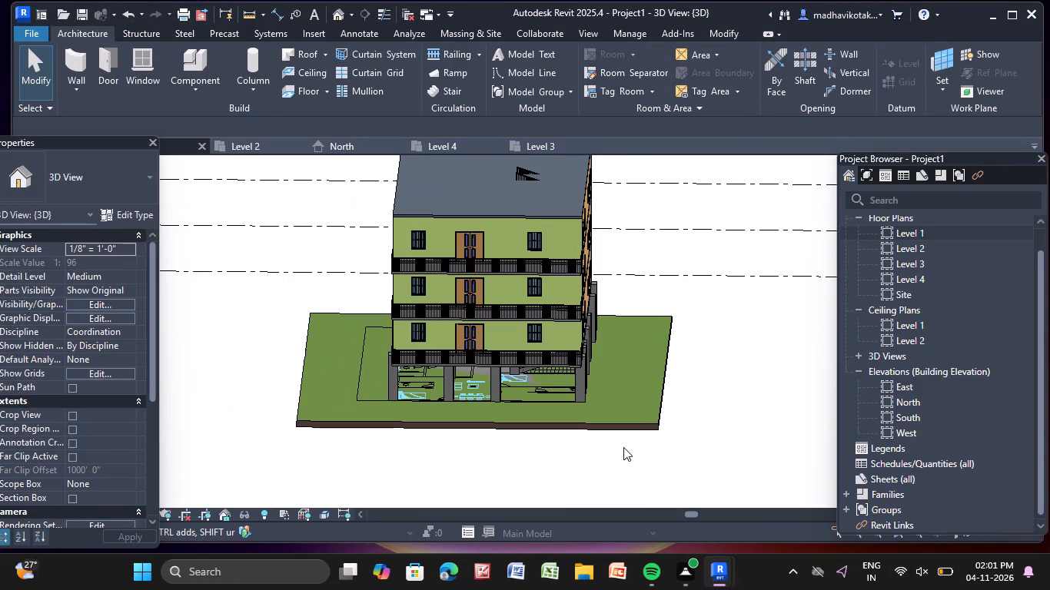
middle_drag(624, 442, 631, 374)
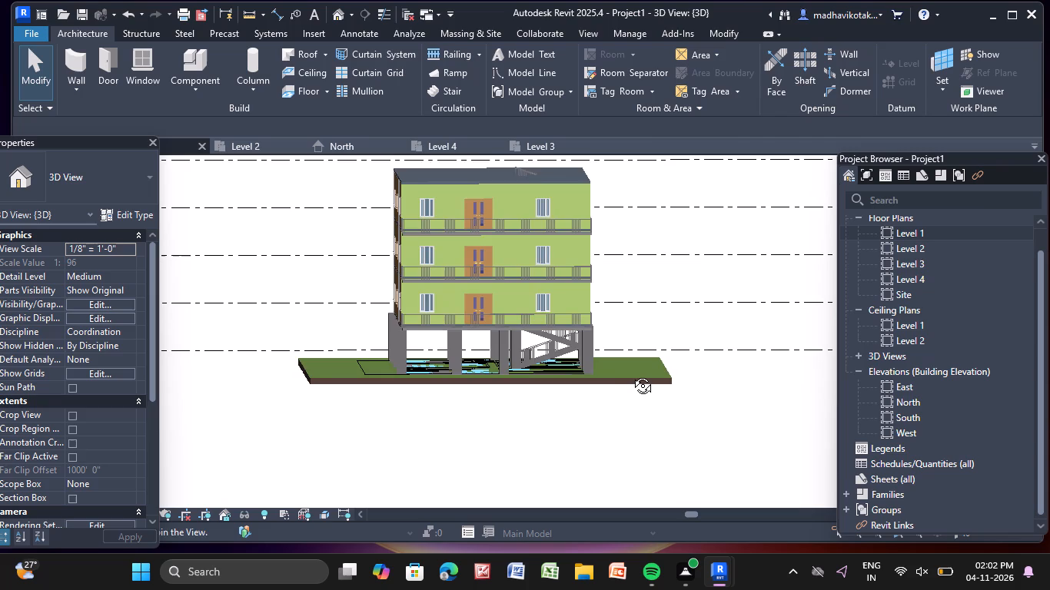
middle_drag(631, 374, 630, 377)
scroll(497, 375, up, 2)
scroll(550, 337, up, 5)
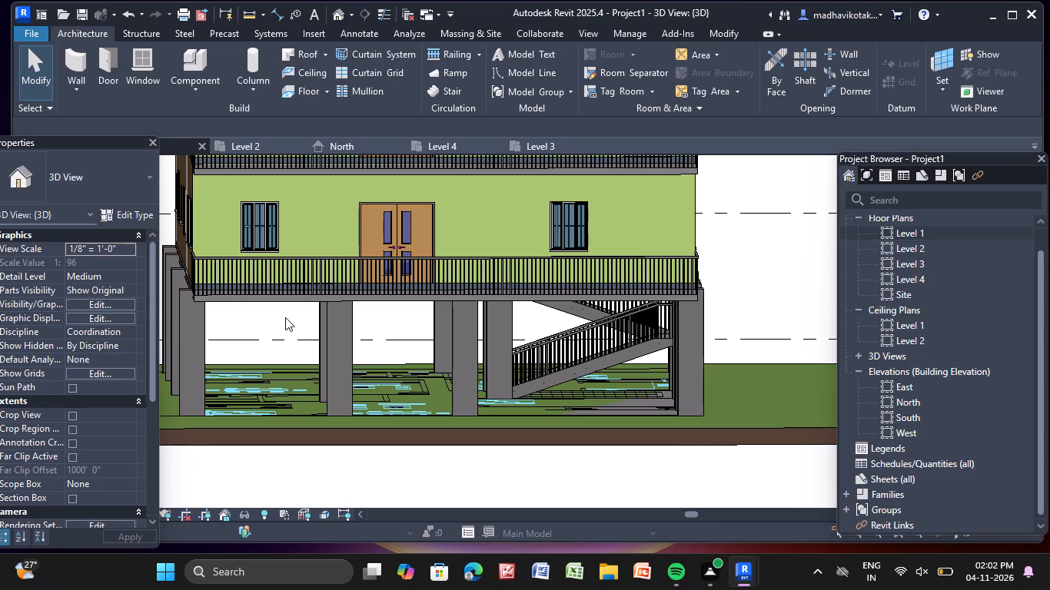
scroll(285, 317, down, 5)
middle_drag(613, 414, 577, 416)
scroll(576, 404, down, 3)
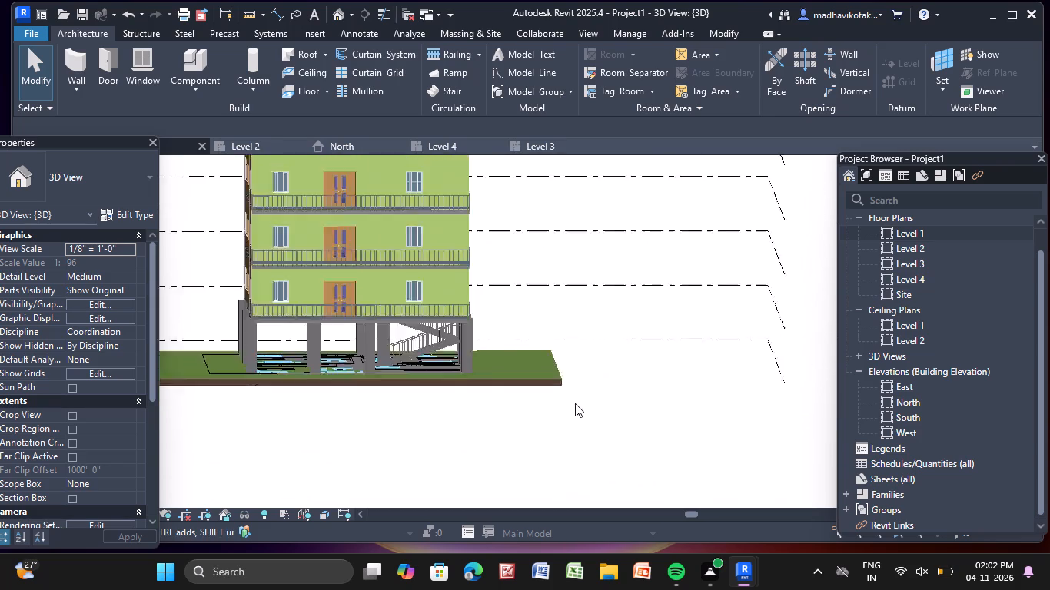
scroll(575, 403, down, 2)
middle_drag(581, 401, 570, 409)
scroll(381, 373, up, 5)
shift+middle_drag(482, 439, 491, 438)
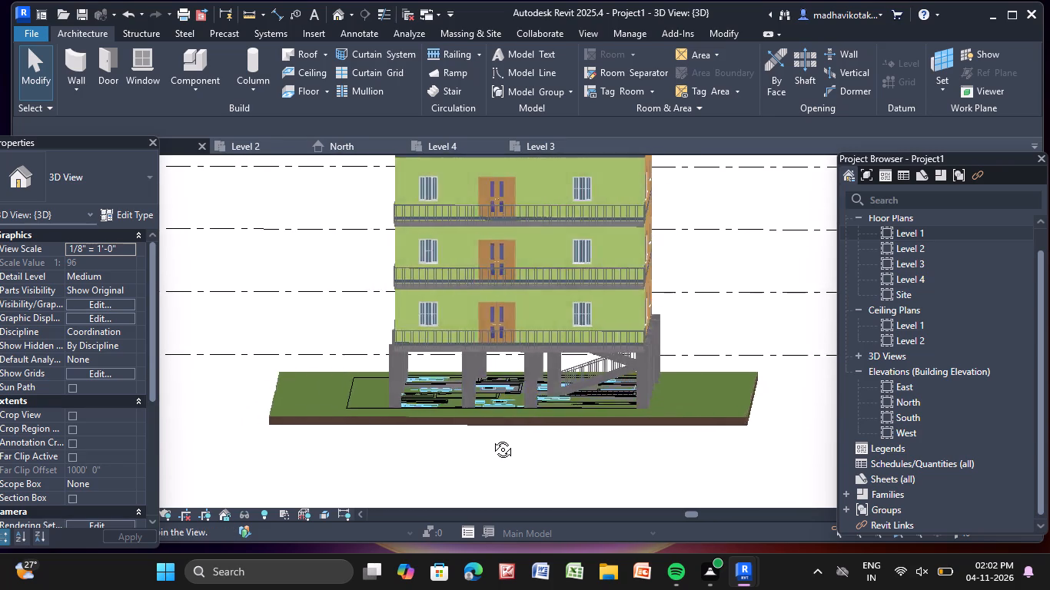
shift+middle_drag(491, 438, 493, 437)
scroll(471, 409, up, 5)
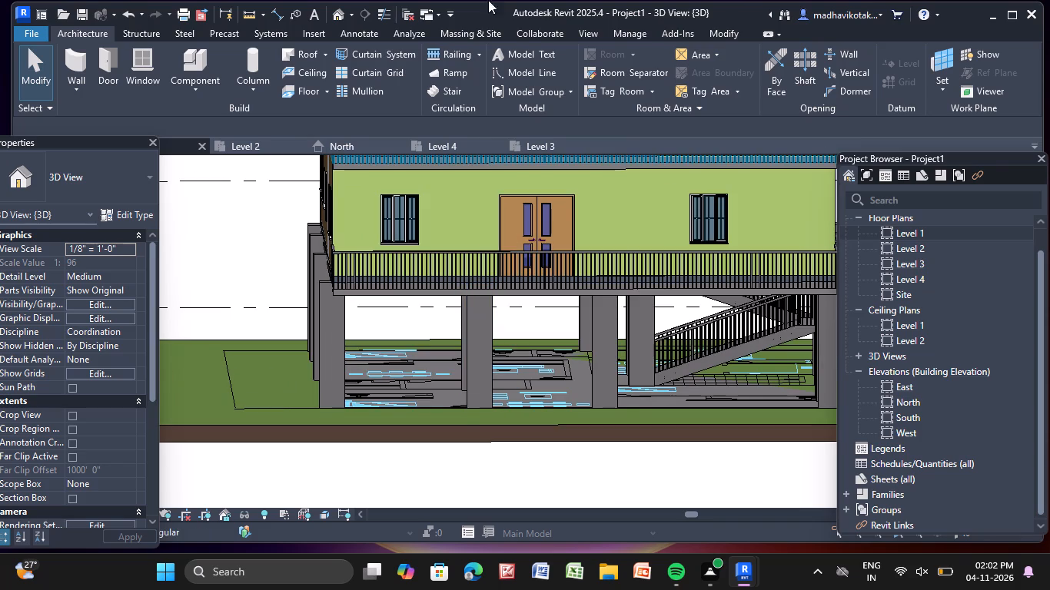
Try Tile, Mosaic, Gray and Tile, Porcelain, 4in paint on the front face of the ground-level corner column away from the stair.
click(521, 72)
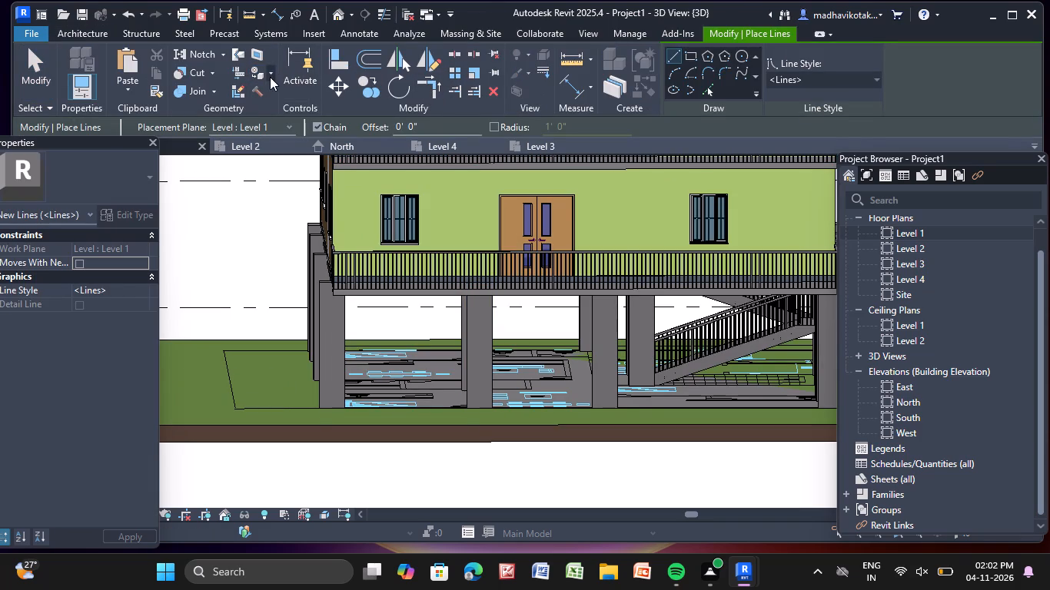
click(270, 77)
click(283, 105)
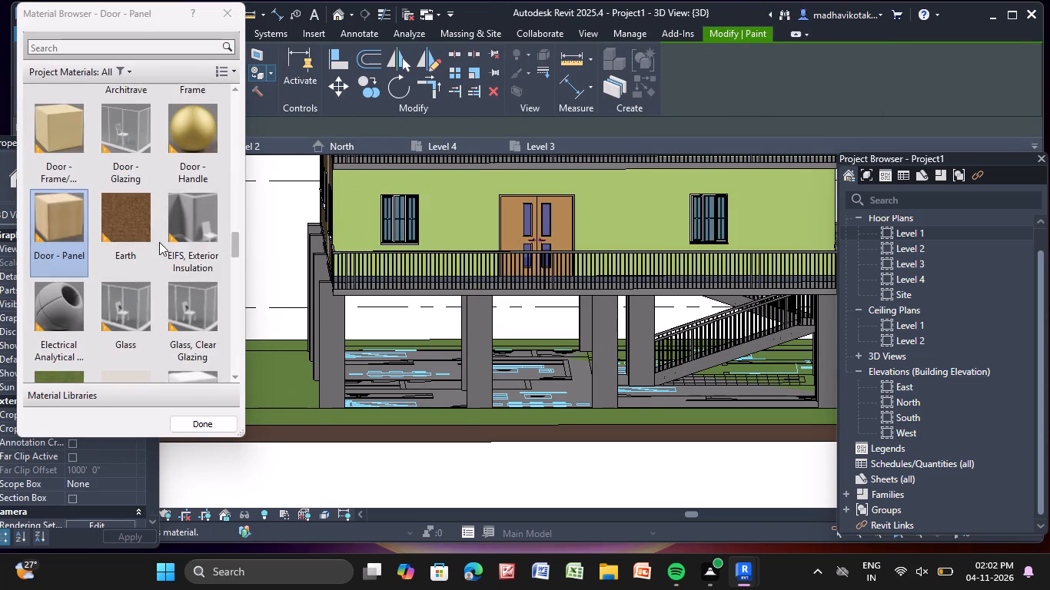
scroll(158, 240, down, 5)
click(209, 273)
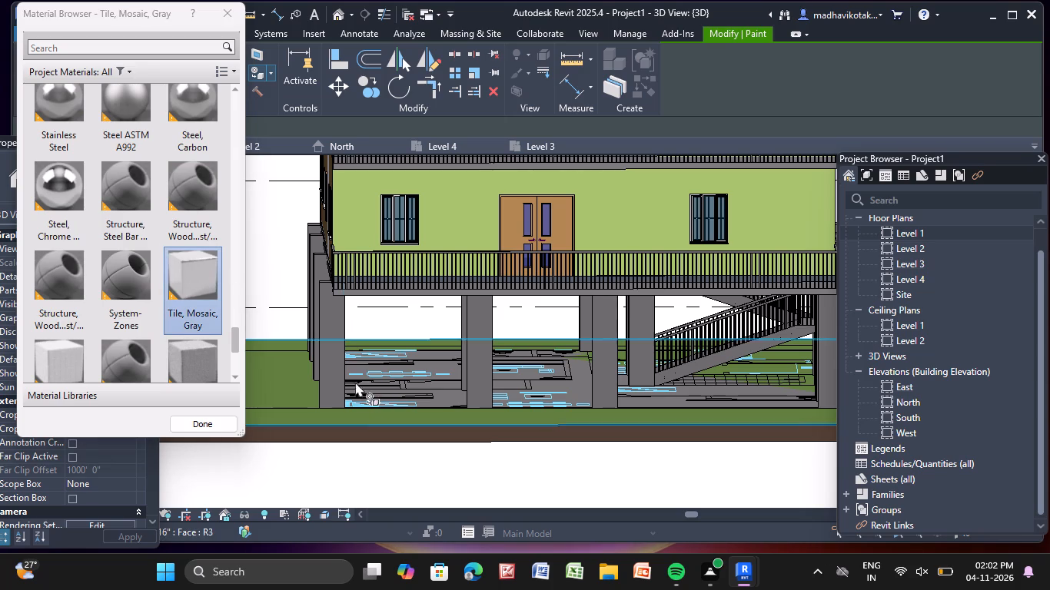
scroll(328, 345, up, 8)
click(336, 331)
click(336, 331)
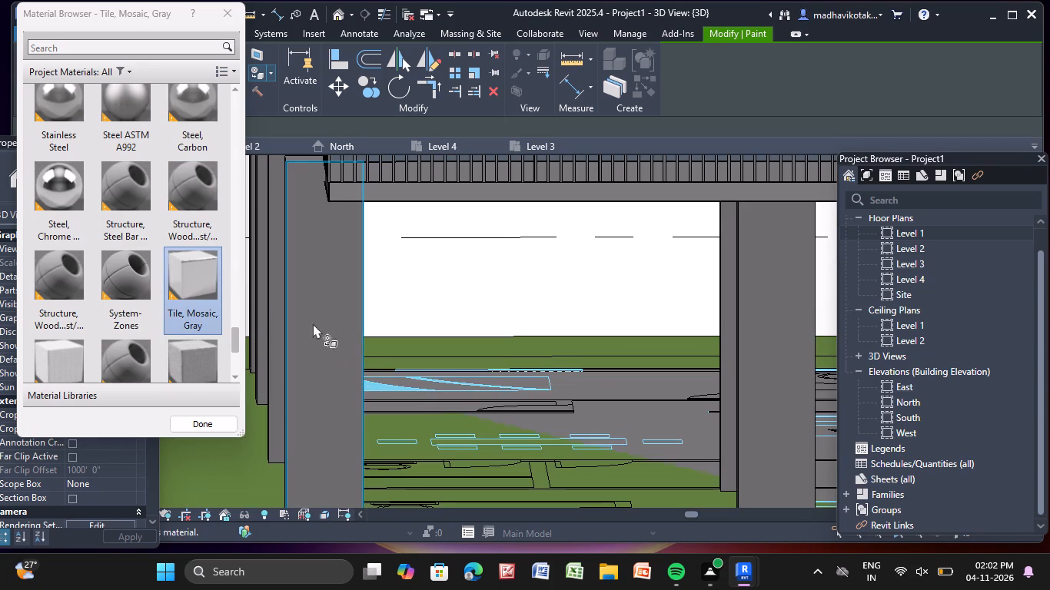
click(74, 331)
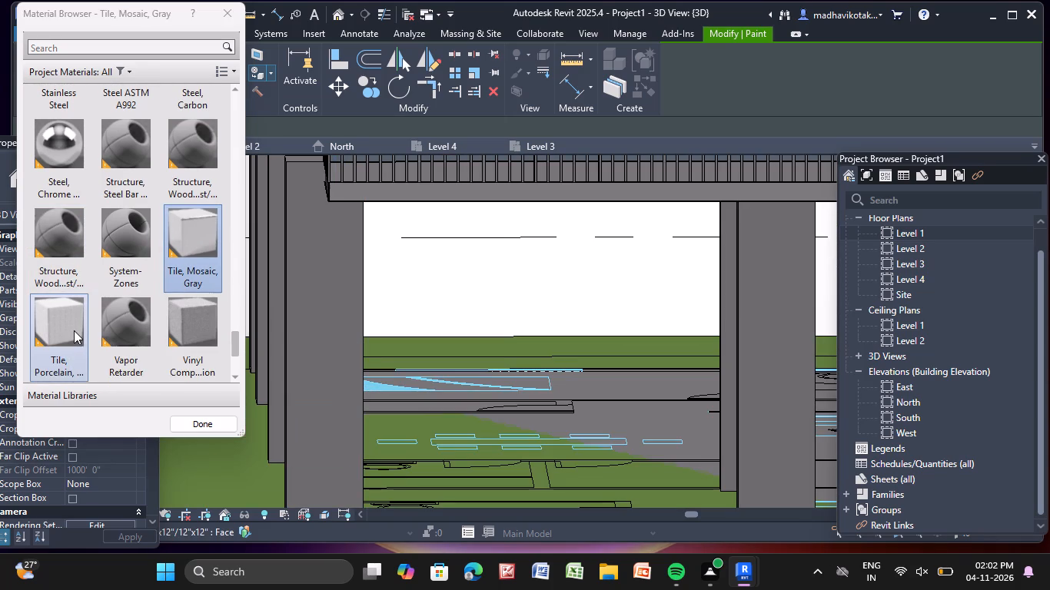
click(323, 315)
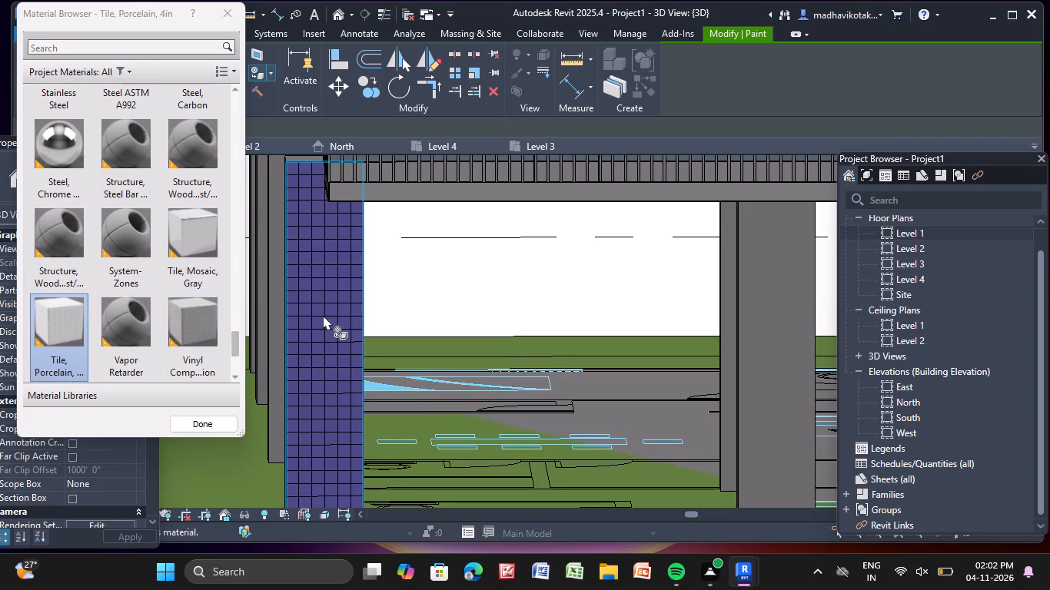
Paint the front faces of that corner column, the two adjacent front columns and the stair-side column with Window Frame.
scroll(186, 297, down, 6)
click(107, 235)
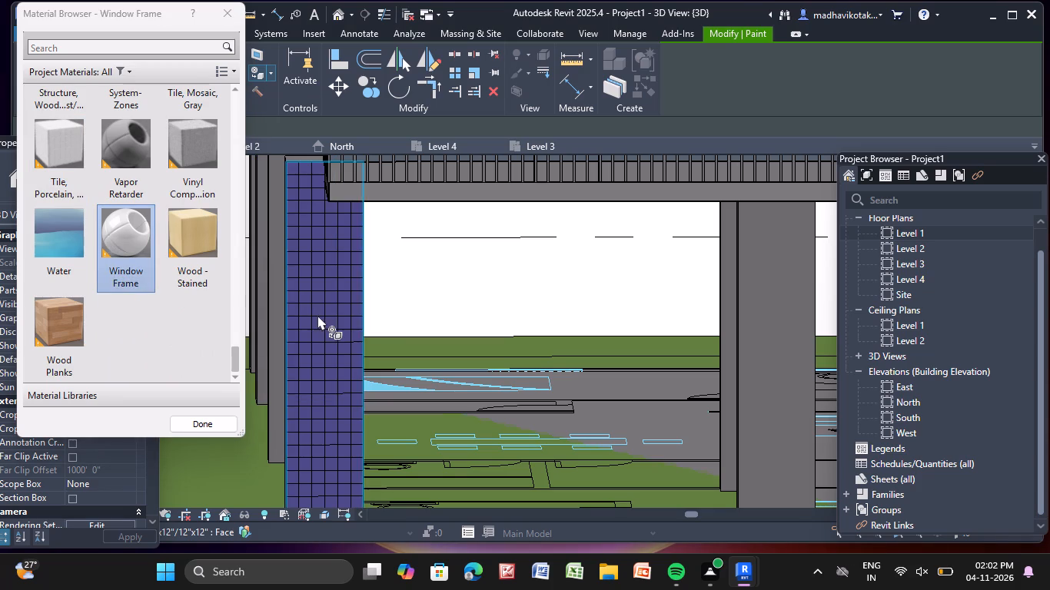
click(318, 315)
scroll(400, 294, down, 6)
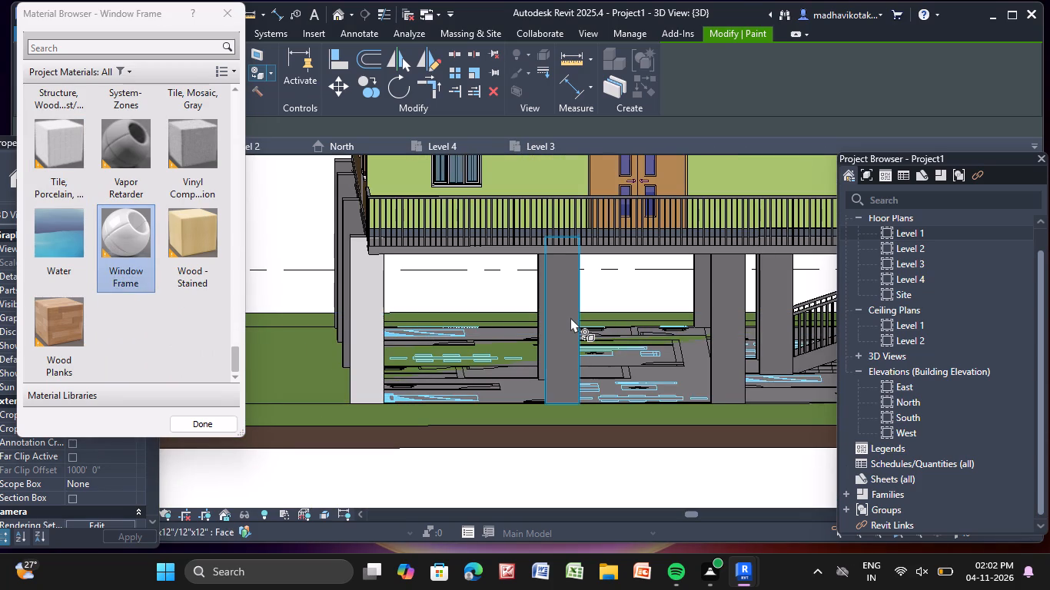
click(569, 317)
click(717, 303)
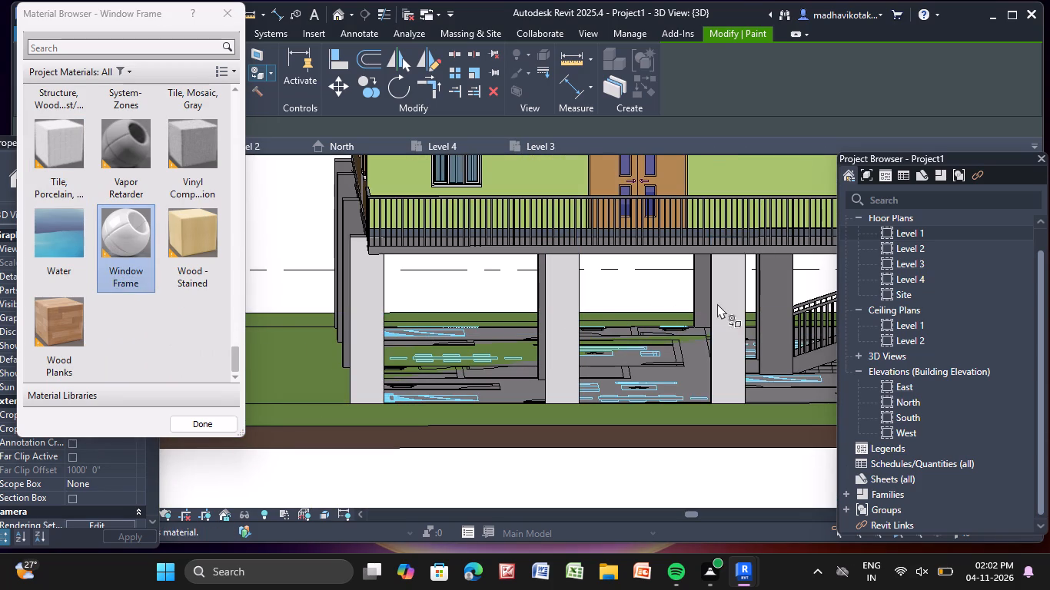
scroll(717, 304, down, 2)
middle_drag(717, 306, 491, 353)
scroll(532, 364, up, 4)
click(534, 362)
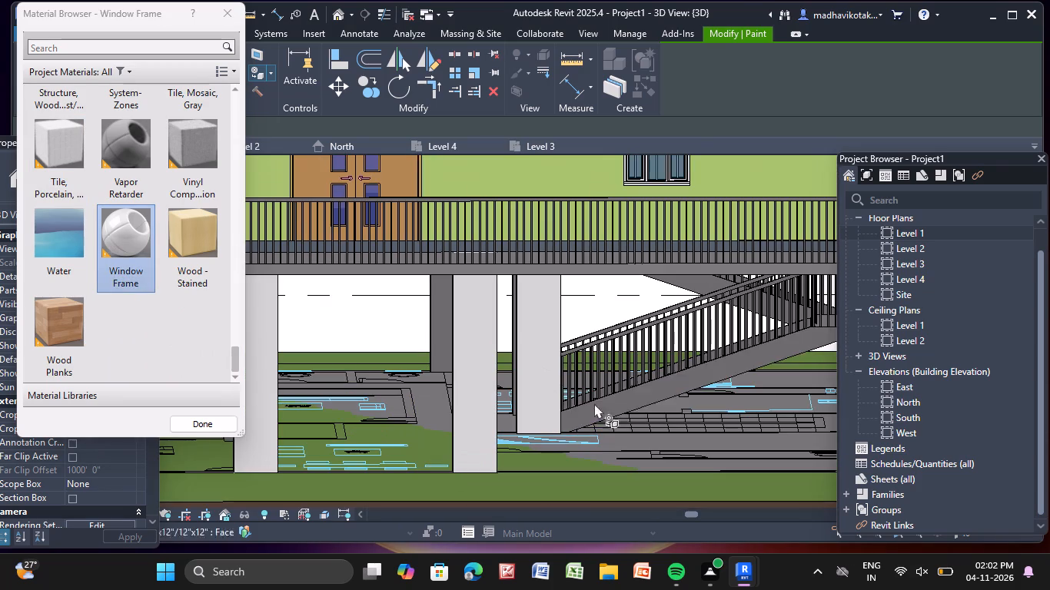
Paint the sides of the stair's lower and upper flights and the front corner column beside them with Window Frame.
click(616, 406)
scroll(616, 406, down, 5)
middle_drag(616, 406, 502, 413)
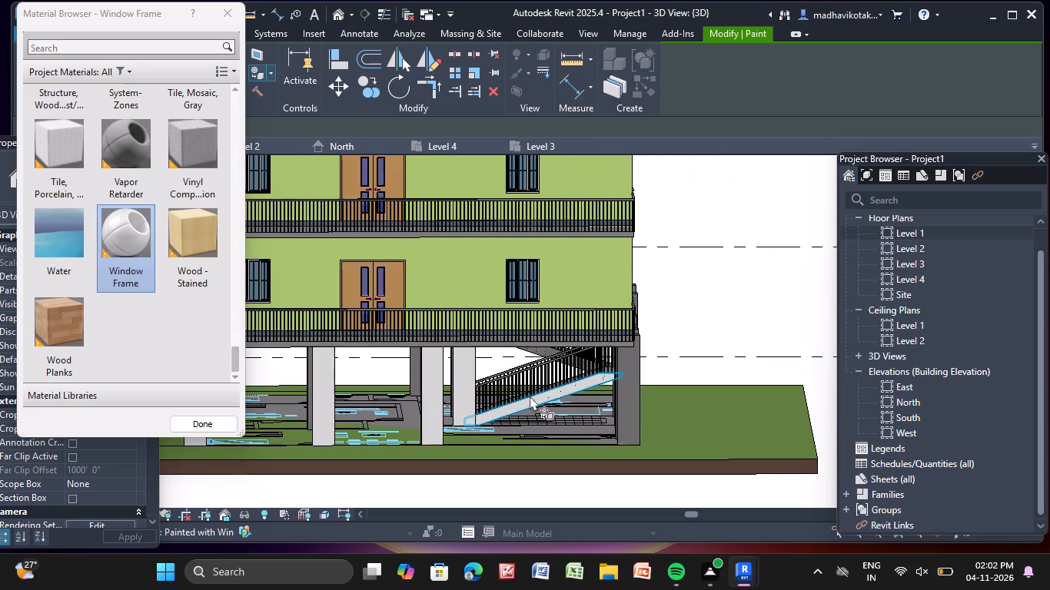
click(618, 376)
scroll(573, 347, up, 13)
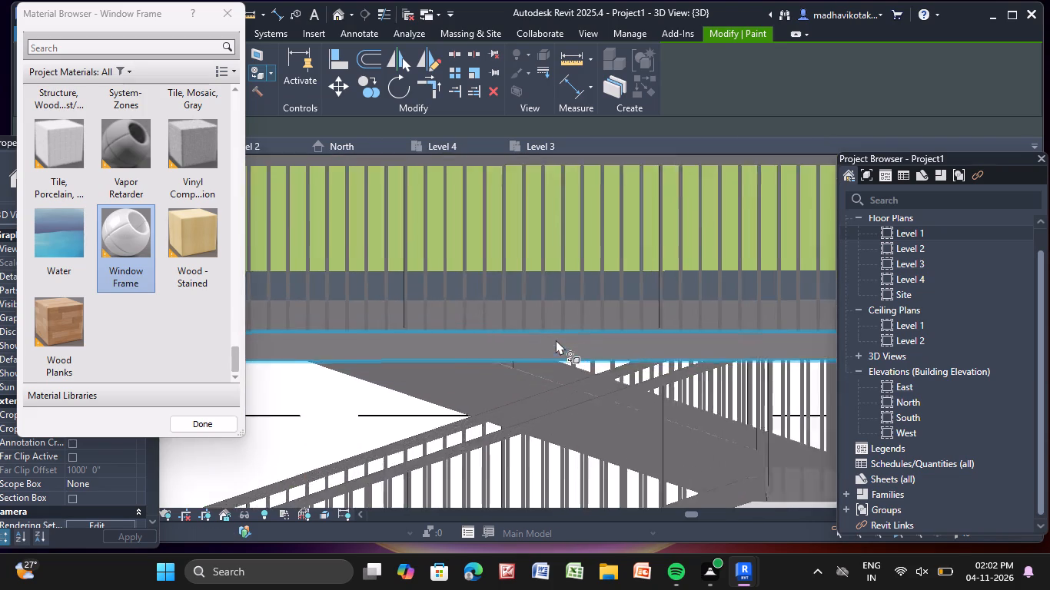
scroll(556, 340, up, 1)
click(477, 406)
Paint the exposed faces of the columns behind the front corner column farthest from the stair with Window Frame.
scroll(469, 394, down, 9)
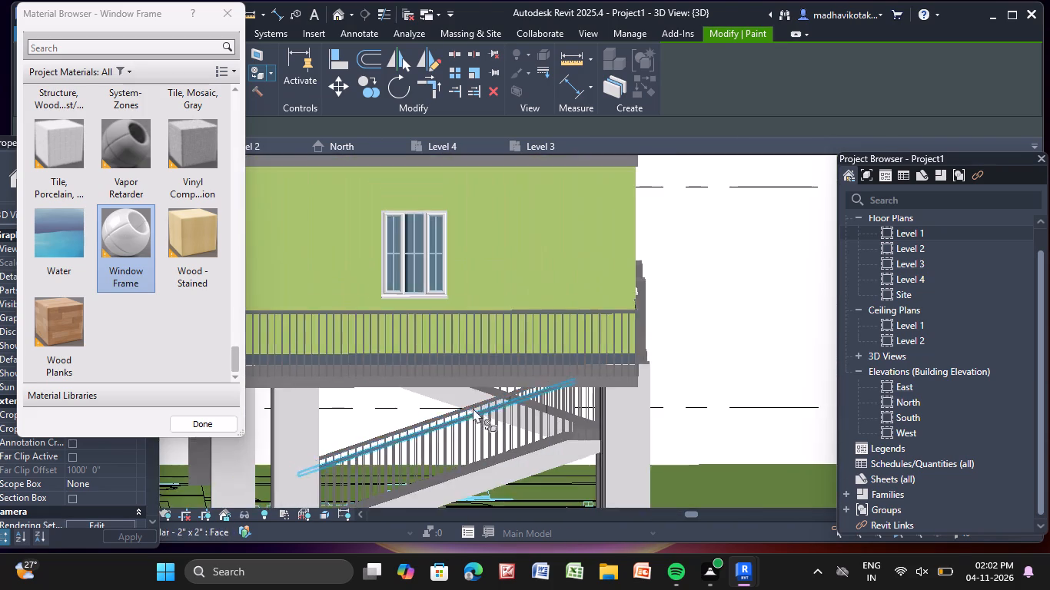
scroll(474, 411, down, 8)
middle_drag(536, 449, 693, 419)
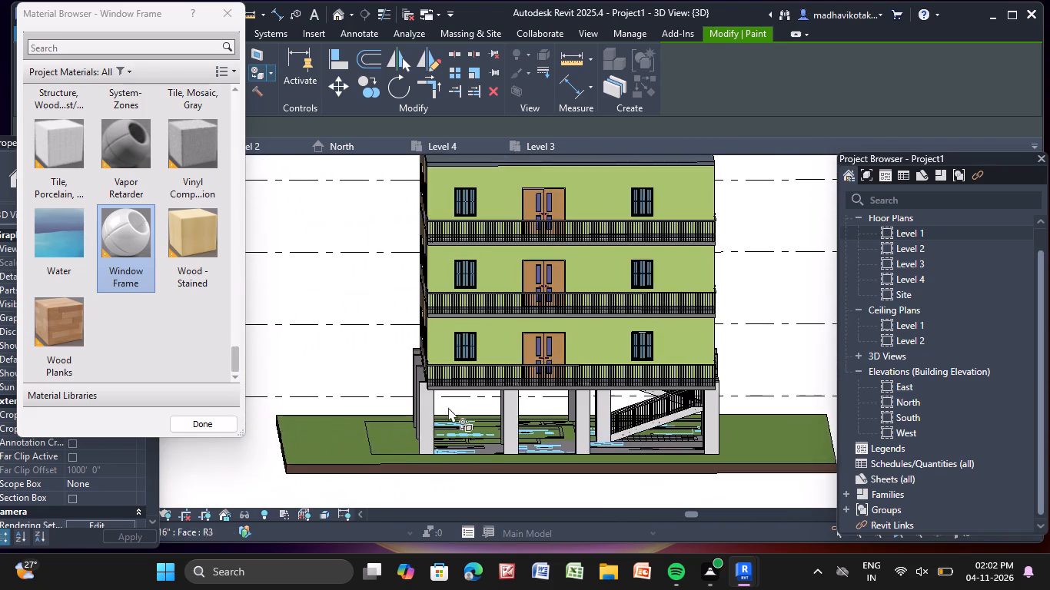
scroll(448, 407, up, 18)
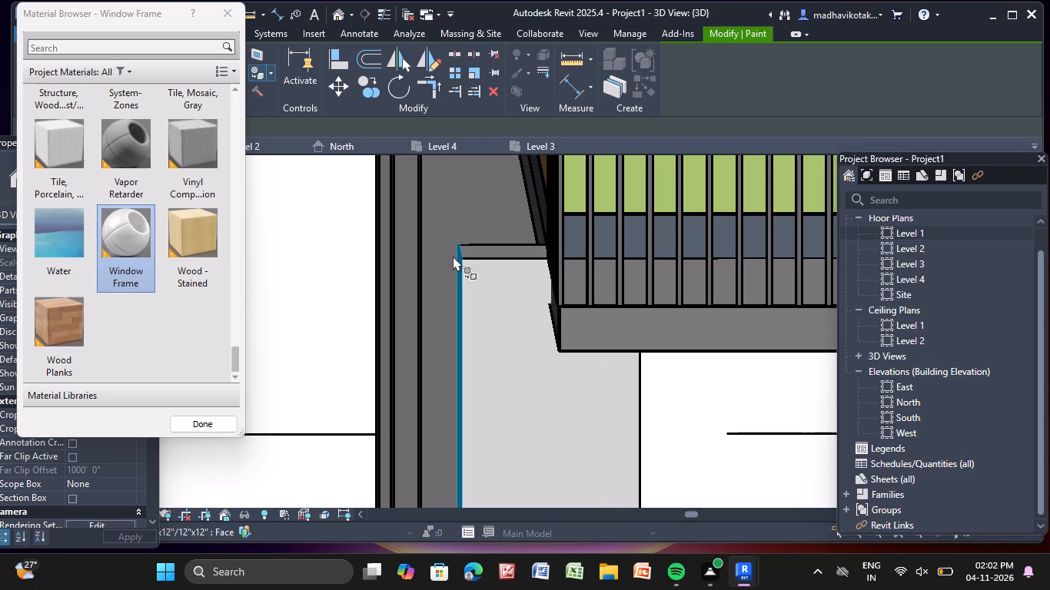
click(453, 255)
click(450, 230)
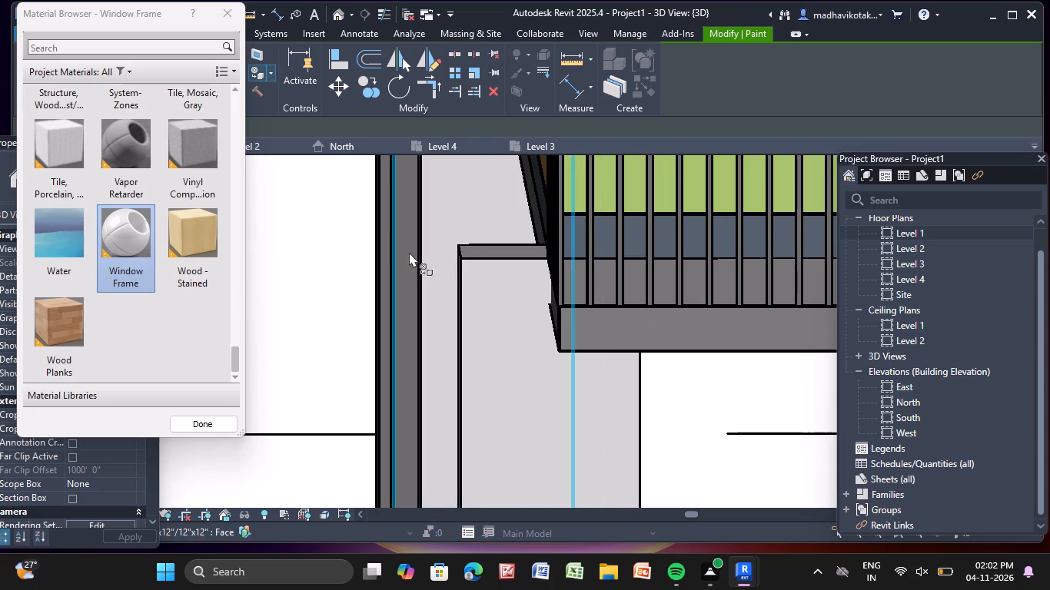
click(409, 252)
scroll(409, 252, up, 1)
middle_drag(409, 254, 496, 301)
scroll(485, 283, up, 8)
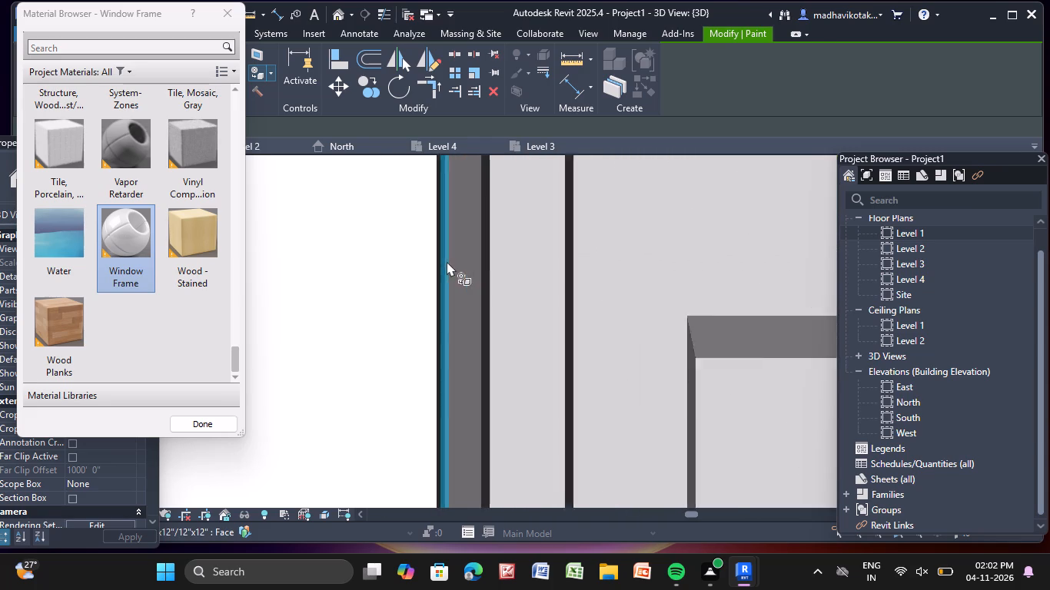
scroll(462, 244, up, 5)
click(462, 244)
scroll(462, 243, down, 20)
Paint the small top face of that front corner column with Window Frame.
scroll(545, 274, up, 5)
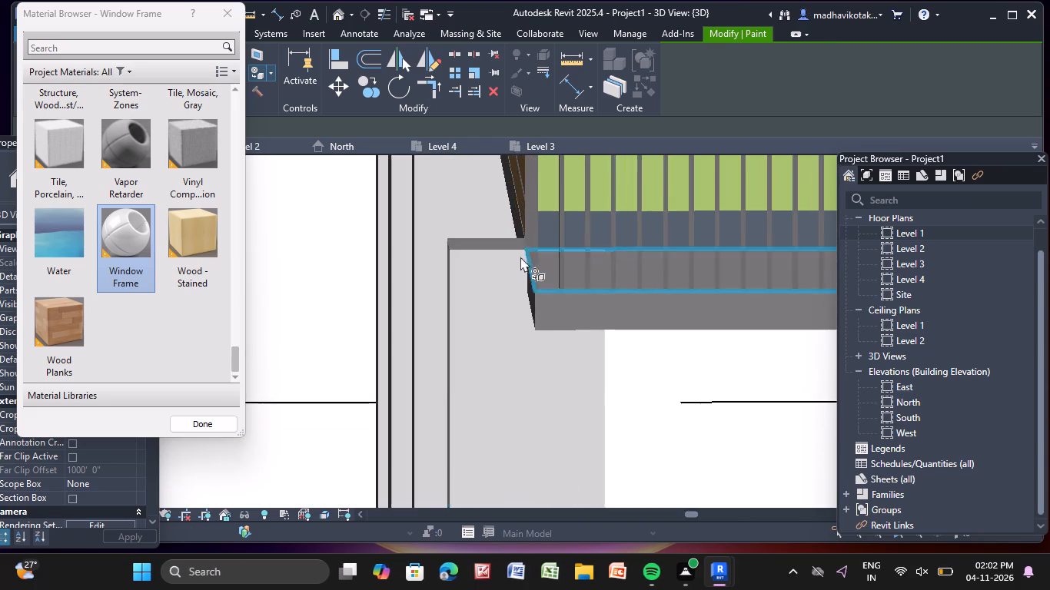
scroll(511, 252, up, 9)
click(492, 238)
Paint the front edge and the narrow end face of the lowest balcony slab with Window Frame.
scroll(492, 237, down, 6)
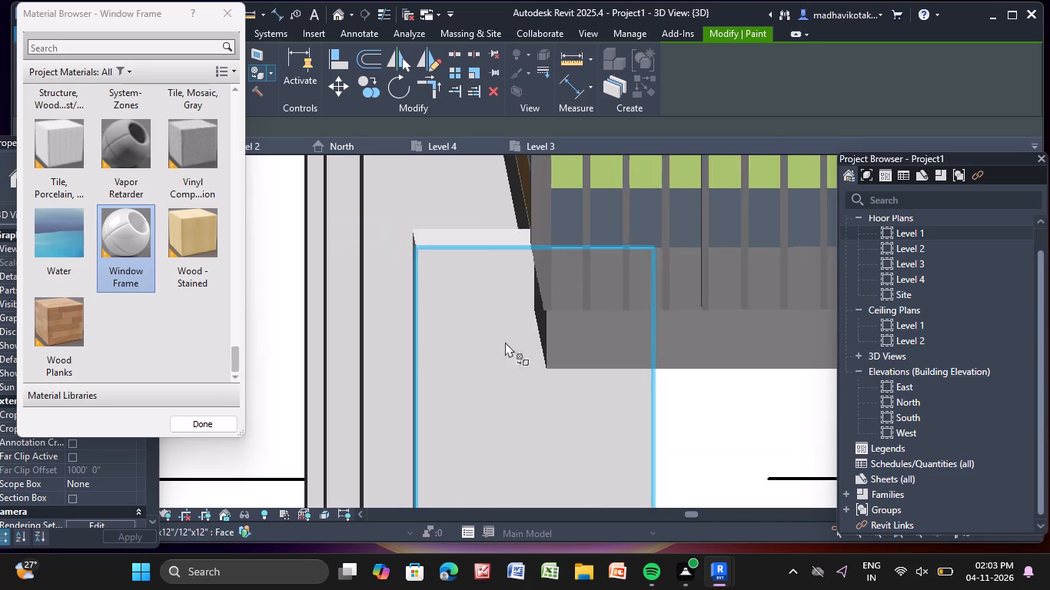
click(618, 341)
scroll(546, 332, up, 8)
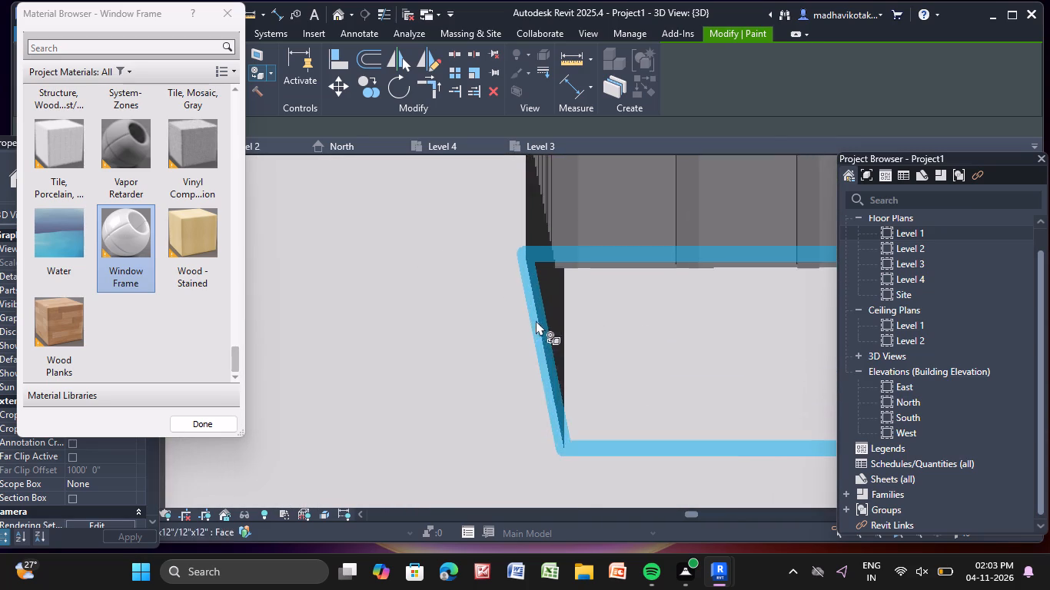
scroll(536, 320, up, 11)
click(547, 218)
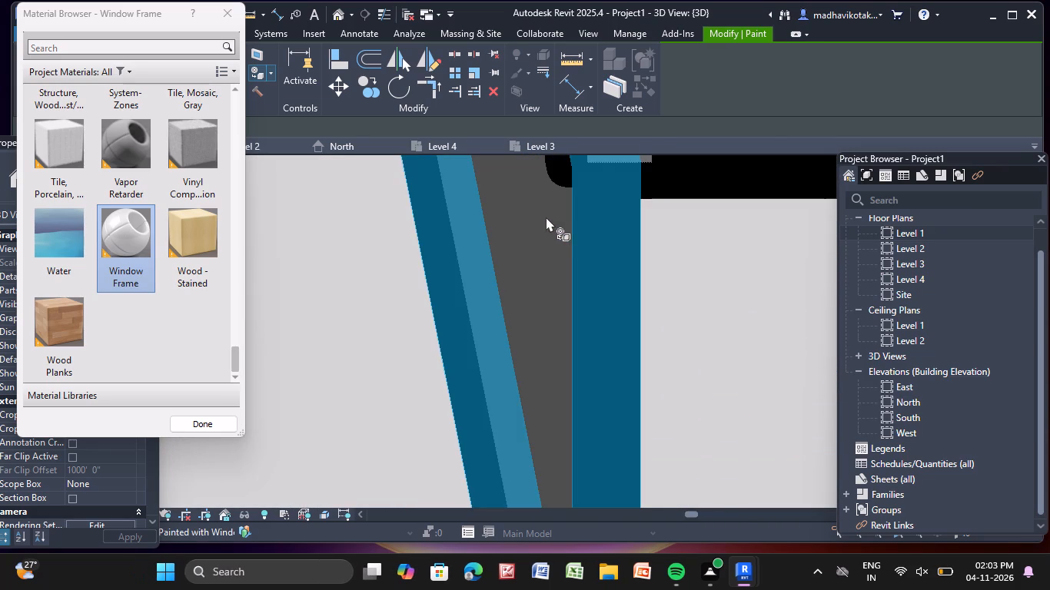
click(531, 207)
Paint the front face of the rear column seen between the front columns with Window Frame.
scroll(531, 207, down, 13)
scroll(730, 276, down, 6)
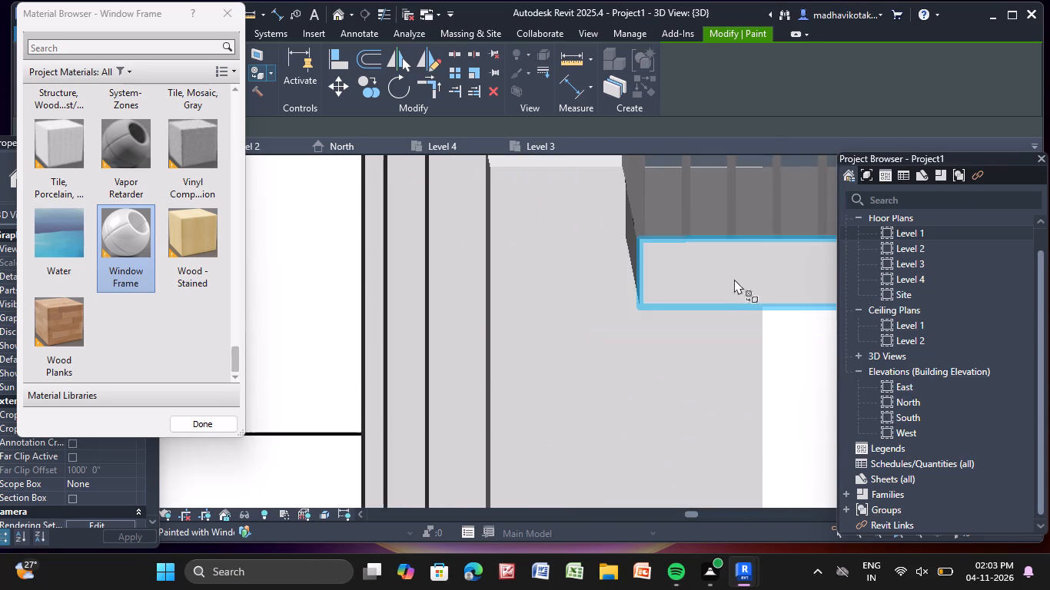
scroll(734, 277, down, 7)
scroll(734, 276, down, 14)
middle_drag(720, 278, 363, 320)
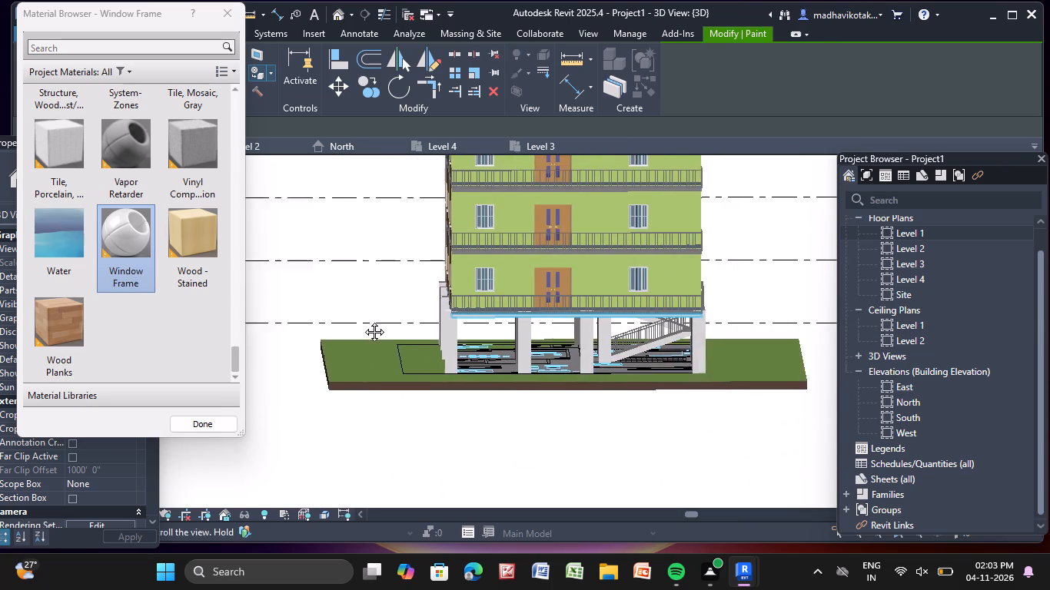
middle_drag(363, 320, 294, 313)
scroll(354, 324, up, 16)
scroll(324, 243, up, 4)
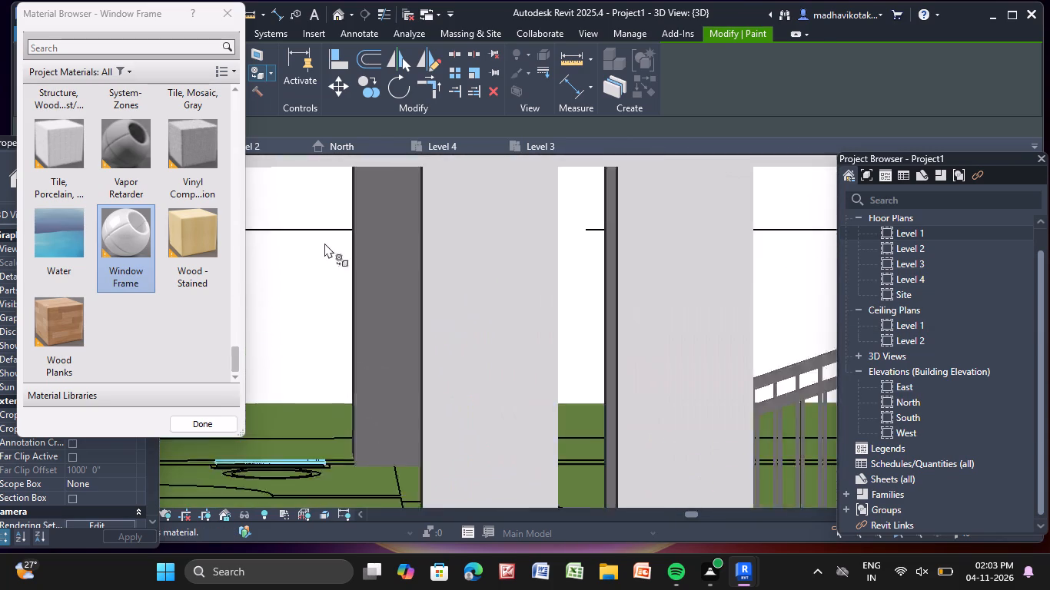
scroll(324, 243, up, 2)
click(393, 250)
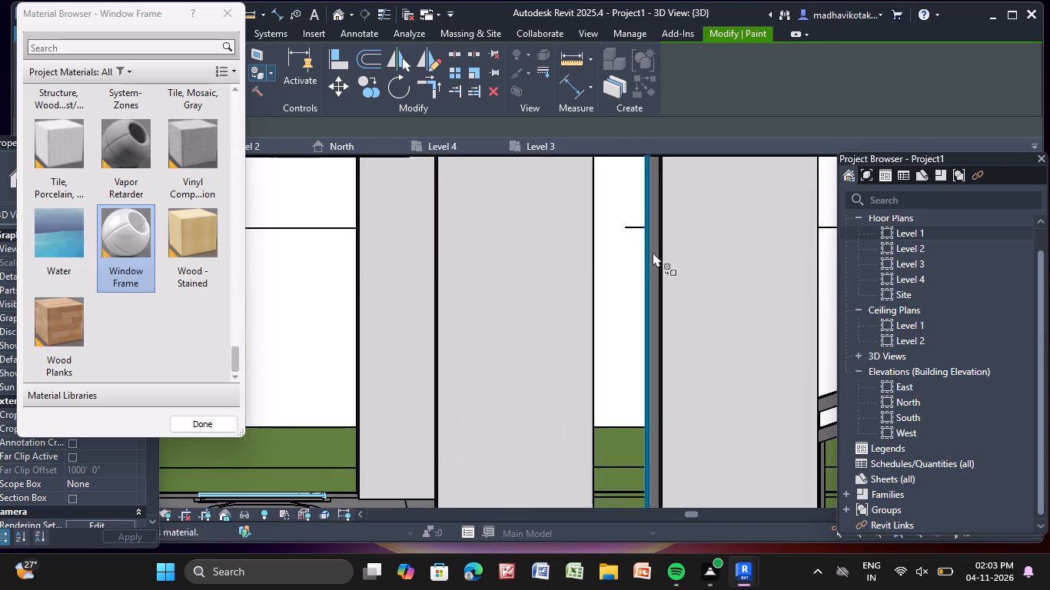
Paint the narrow side face of the column at the foot of the stair with Window Frame.
scroll(656, 251, down, 1)
scroll(656, 251, up, 15)
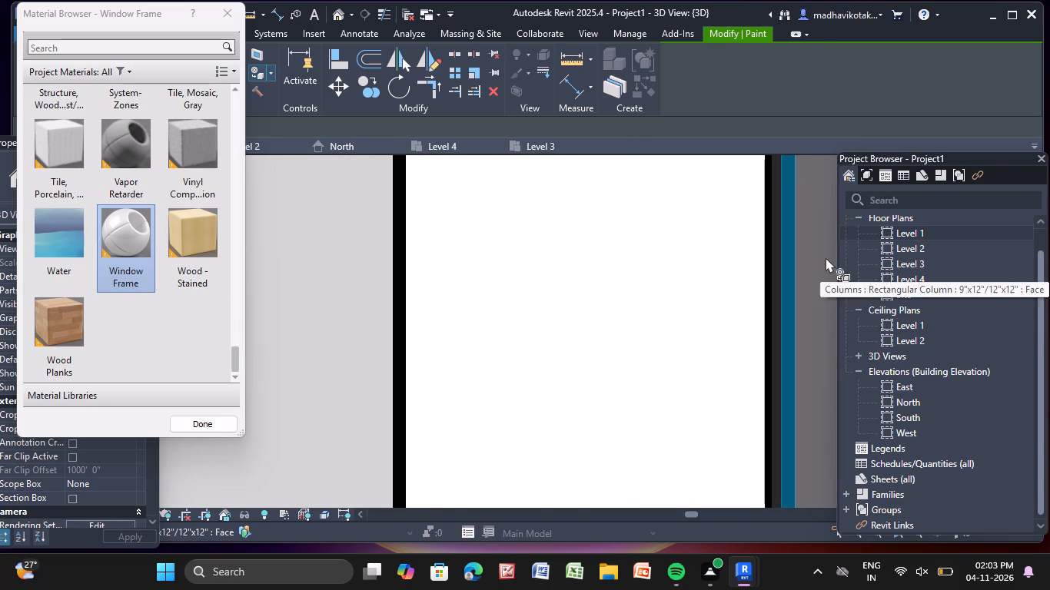
scroll(826, 257, down, 4)
middle_drag(826, 257, 542, 268)
click(548, 266)
Paint the exposed front face of the rear column partly hidden behind a front column with Window Frame.
scroll(548, 265, down, 3)
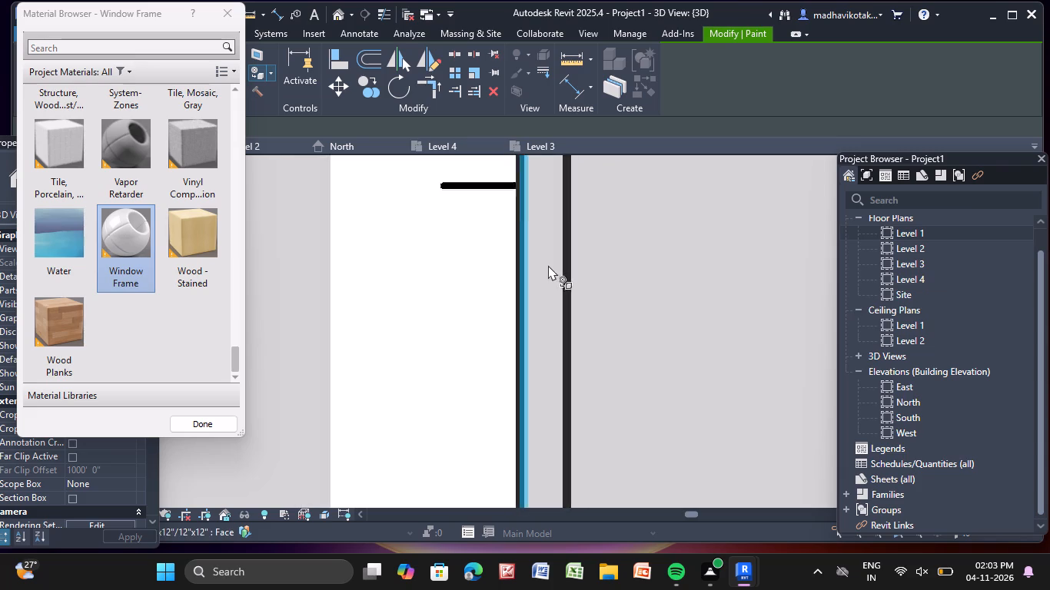
scroll(548, 265, down, 15)
middle_drag(550, 264, 568, 266)
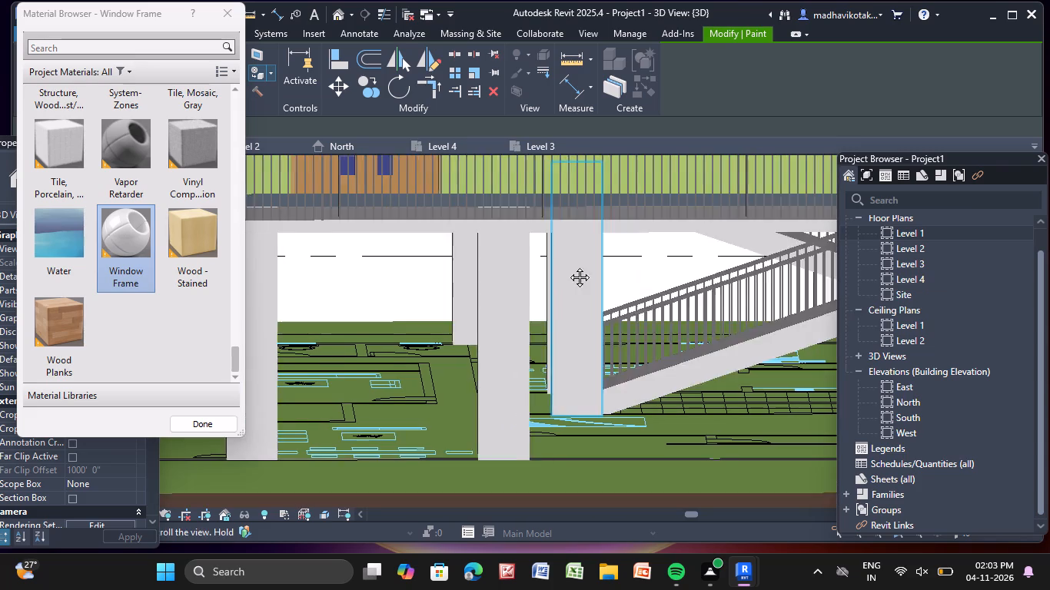
middle_drag(568, 266, 733, 261)
scroll(361, 370, up, 9)
scroll(422, 303, up, 3)
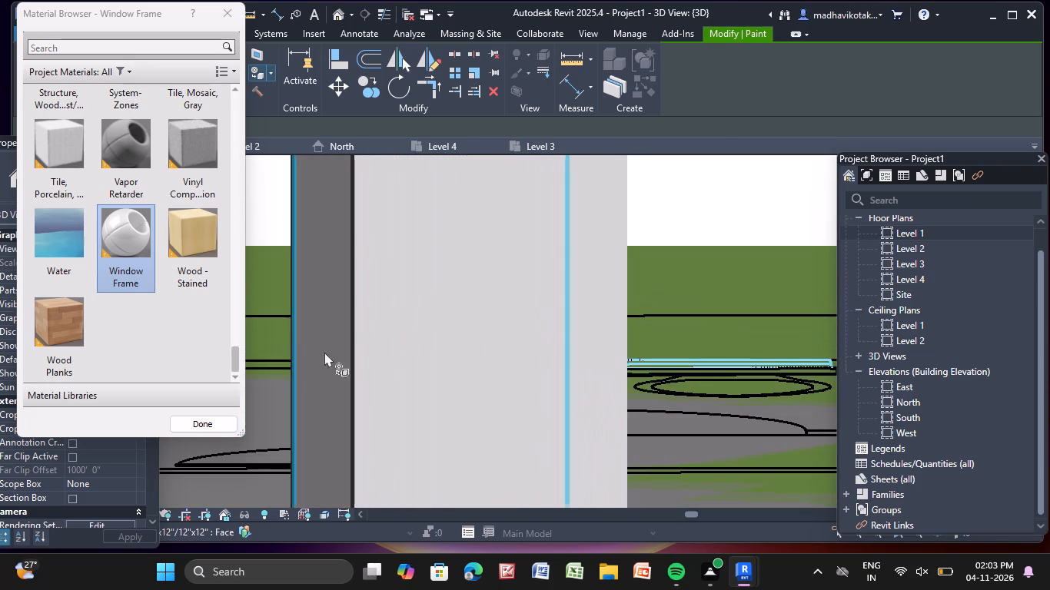
click(323, 356)
Paint the outward faces of the five unpainted columns from beside the stair toward the painted corner column, along the long side, with Window Frame.
scroll(331, 337, down, 12)
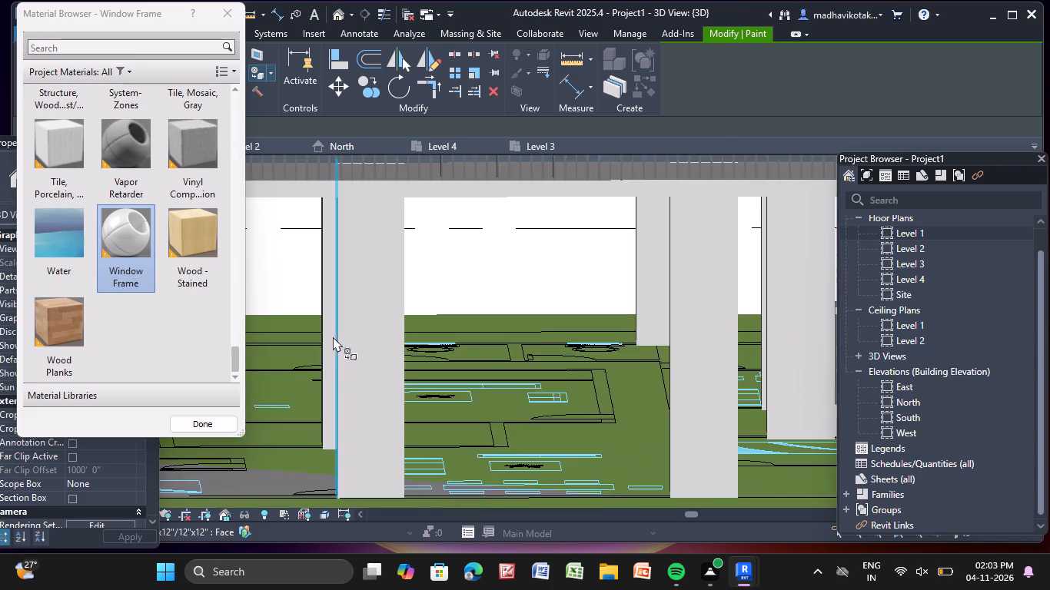
scroll(333, 336, down, 13)
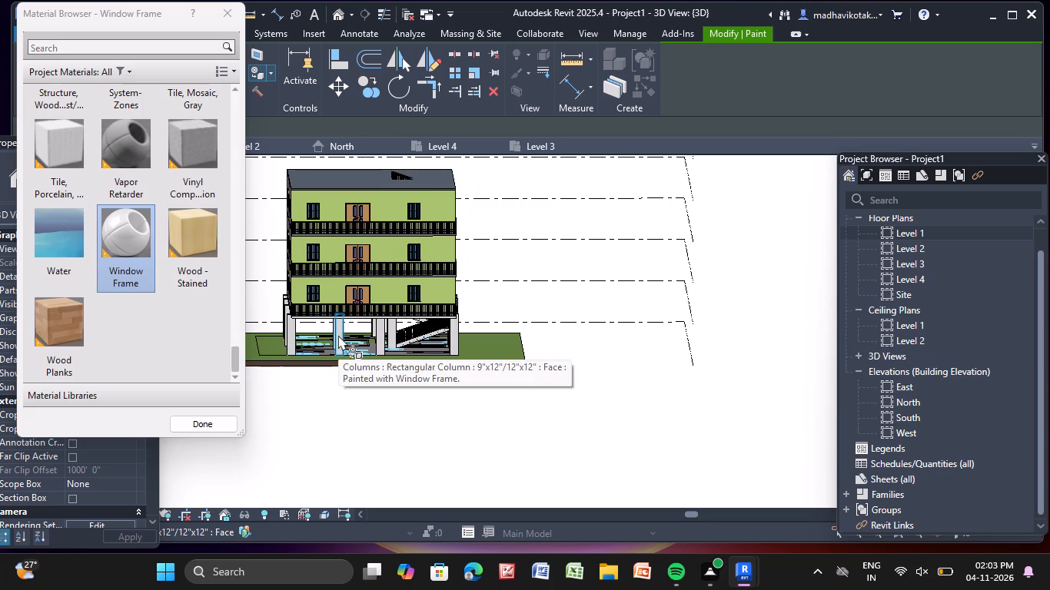
shift+middle_drag(581, 333, 440, 356)
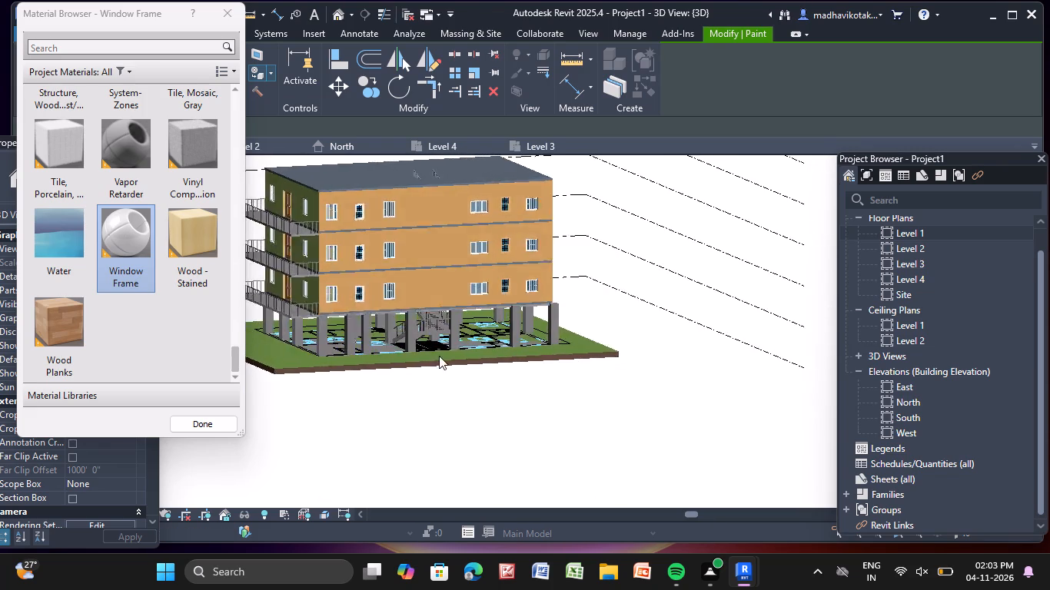
scroll(347, 358, up, 11)
scroll(301, 320, down, 1)
middle_drag(301, 320, 365, 333)
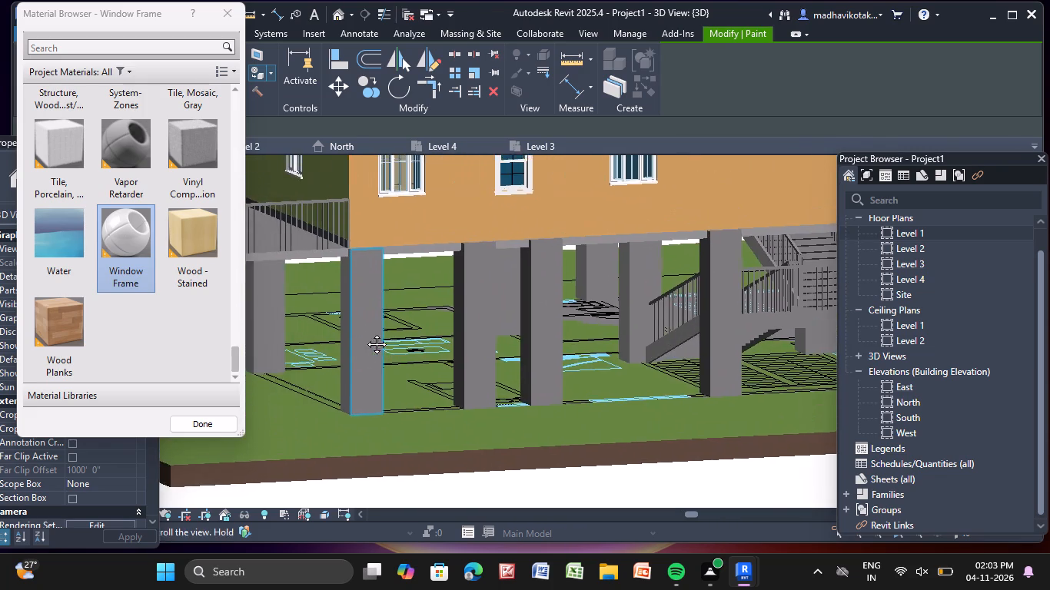
middle_drag(365, 333, 505, 335)
shift+middle_drag(503, 335, 317, 336)
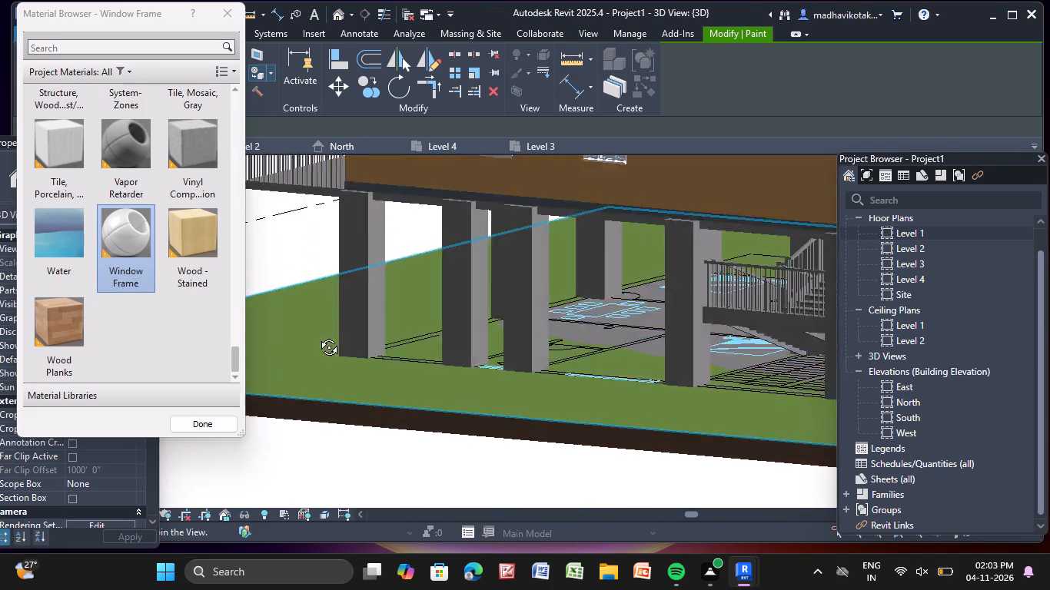
shift+middle_drag(317, 336, 0, 354)
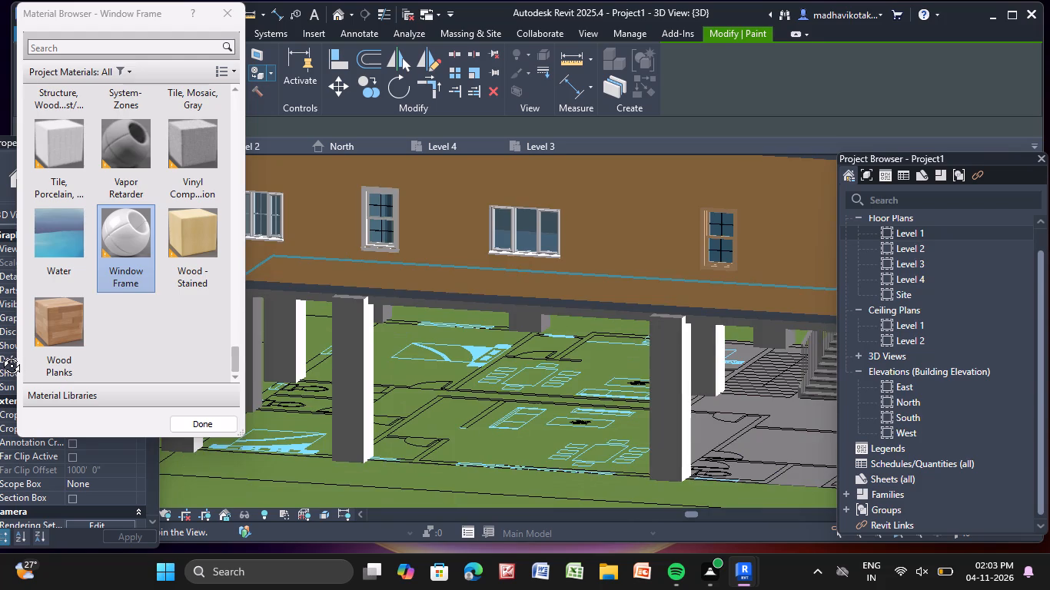
shift+middle_drag(0, 354, 32, 346)
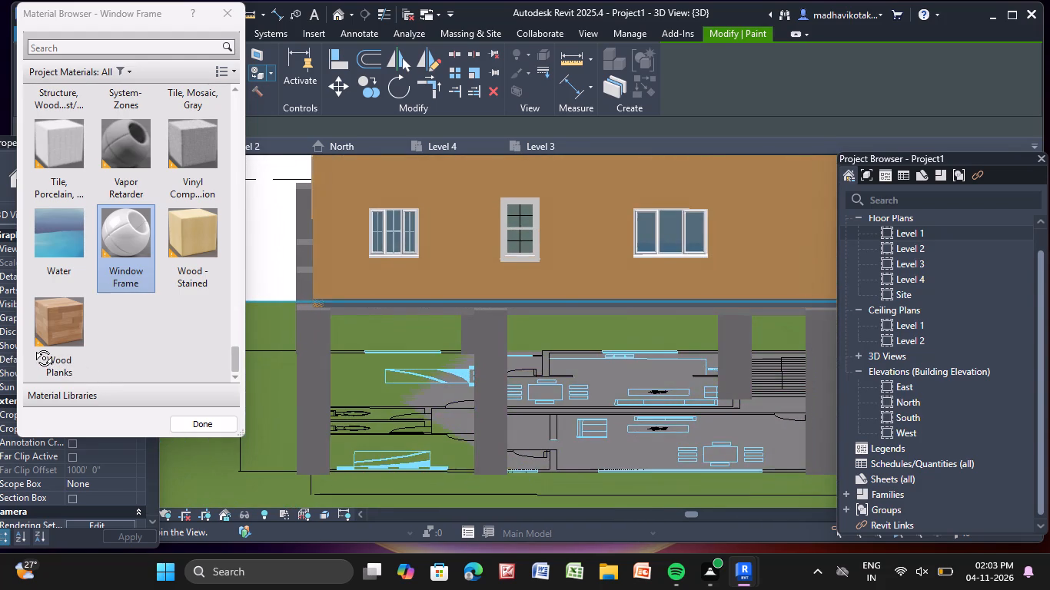
shift+middle_drag(32, 346, 31, 345)
scroll(361, 392, down, 3)
middle_drag(655, 436, 454, 391)
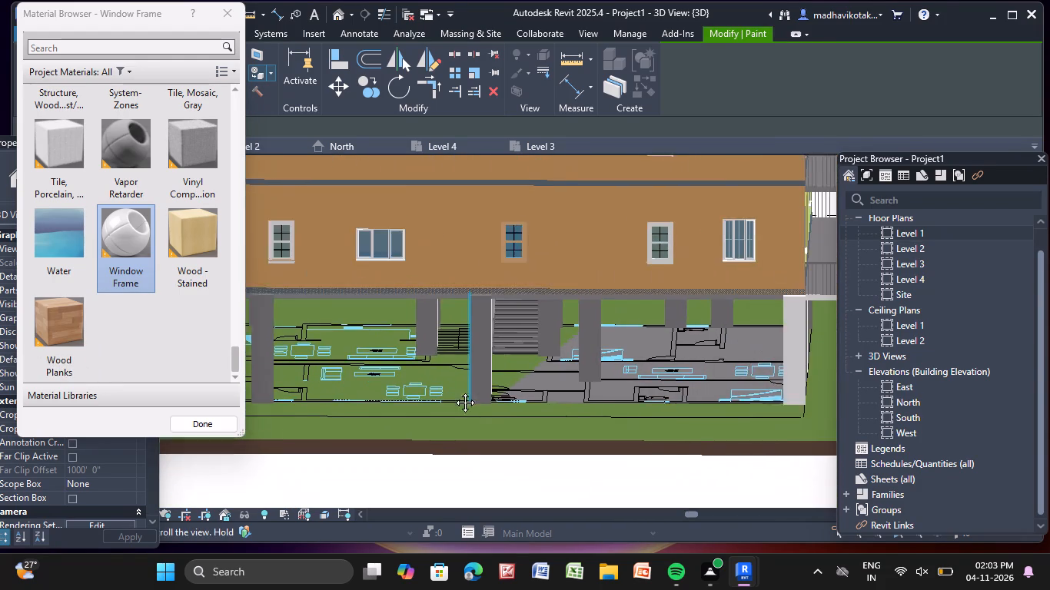
middle_drag(454, 391, 450, 385)
scroll(651, 318, up, 3)
click(520, 320)
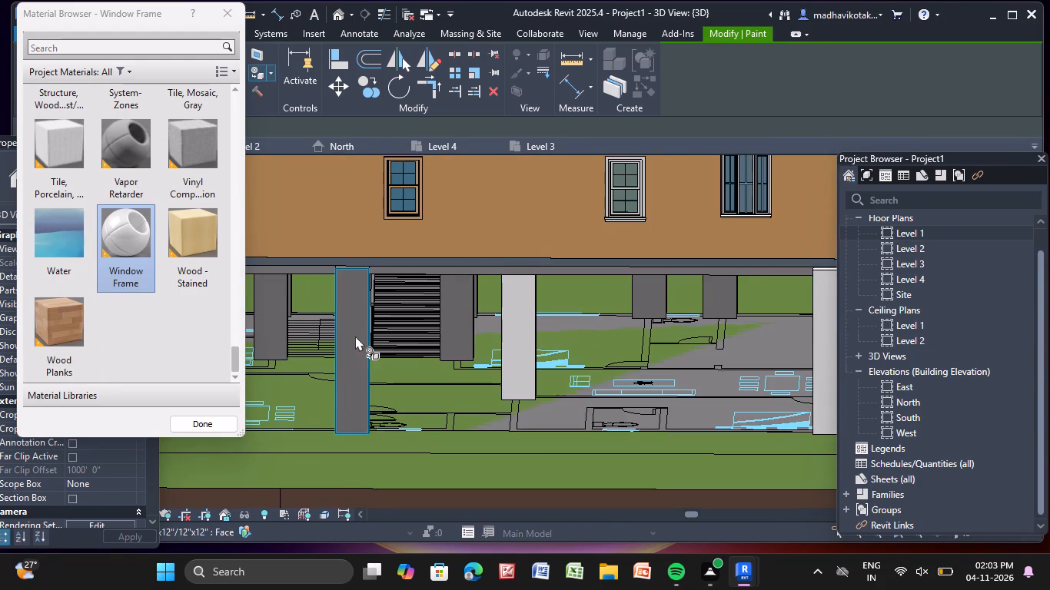
click(353, 334)
click(458, 311)
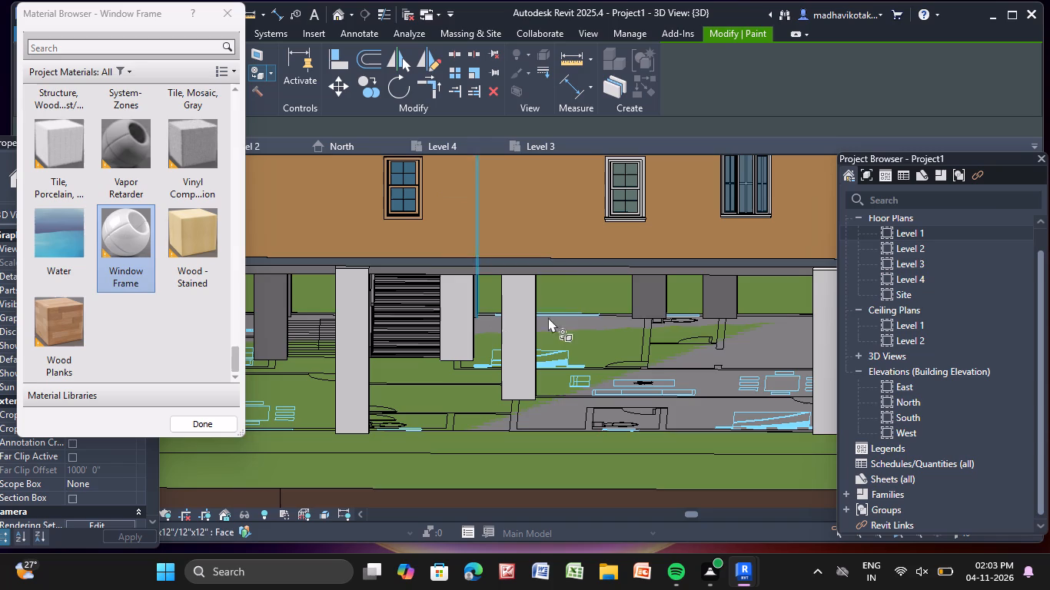
click(658, 291)
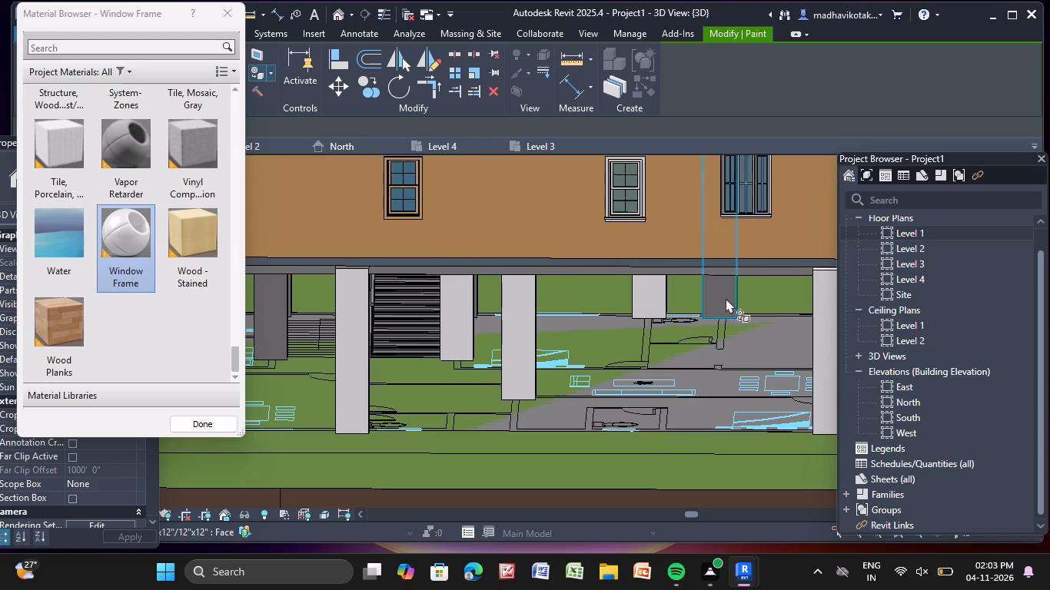
click(726, 297)
Paint the outward faces of the three remaining columns between the stair and the far corner of that long side with Window Frame.
scroll(720, 299, down, 4)
middle_drag(719, 300, 769, 294)
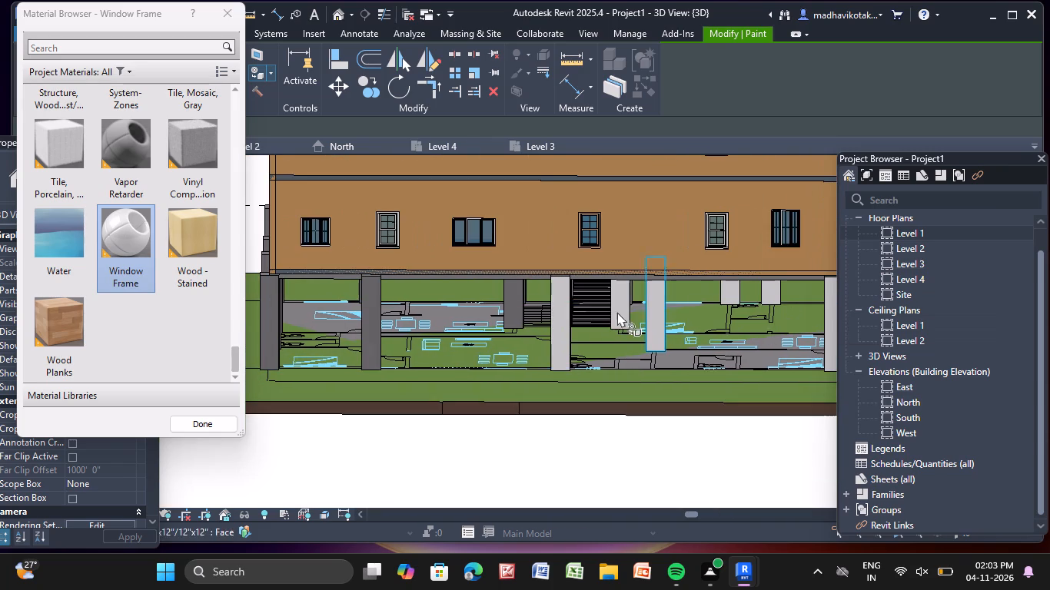
scroll(513, 297, up, 4)
click(513, 297)
scroll(513, 297, down, 3)
middle_drag(513, 297, 684, 295)
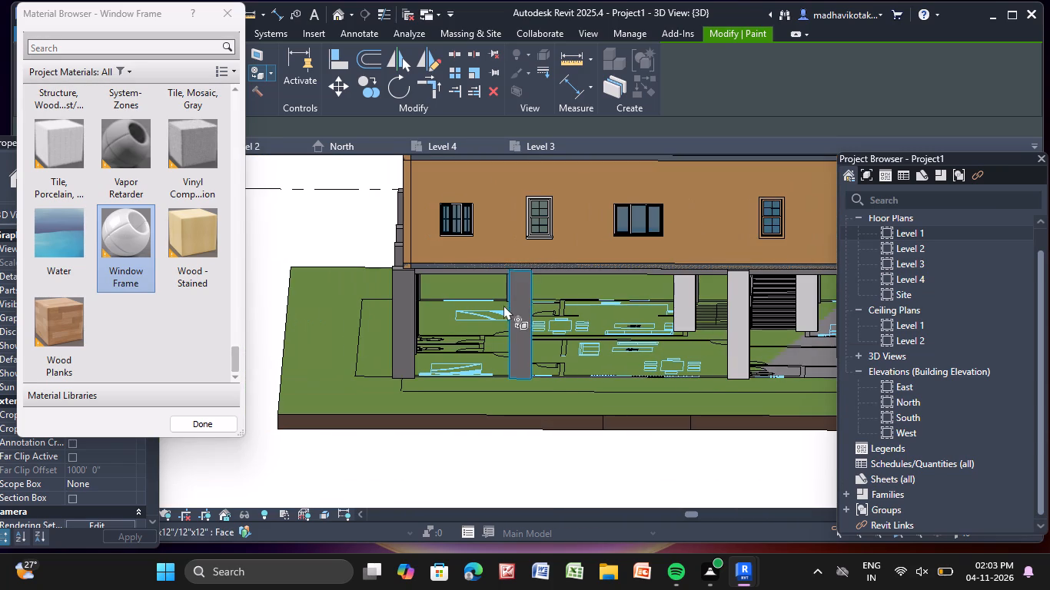
click(520, 310)
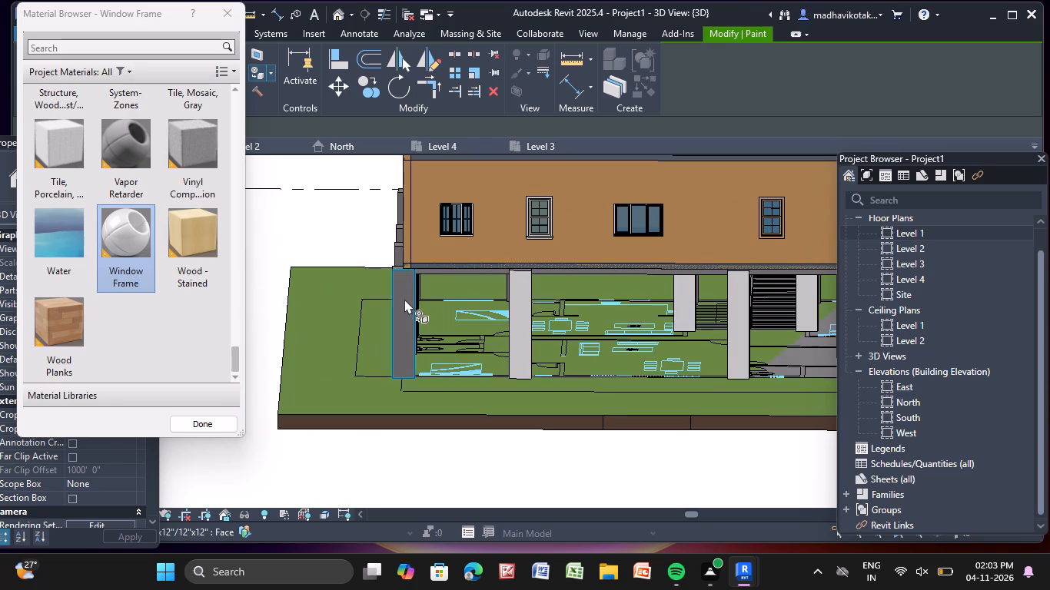
click(404, 299)
Paint the exposed face of the far column partly hidden behind the column next to that corner with Window Frame.
scroll(437, 300, up, 11)
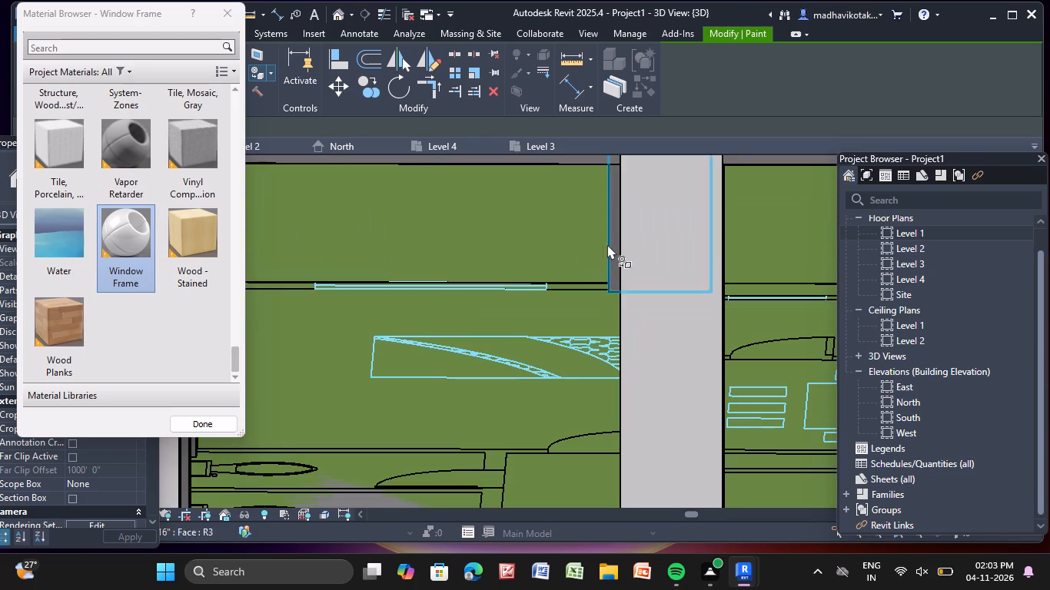
scroll(614, 243, up, 10)
click(616, 239)
Paint the three unpainted column faces along the adjoining short end that look toward the long side with Window Frame.
scroll(613, 241, down, 5)
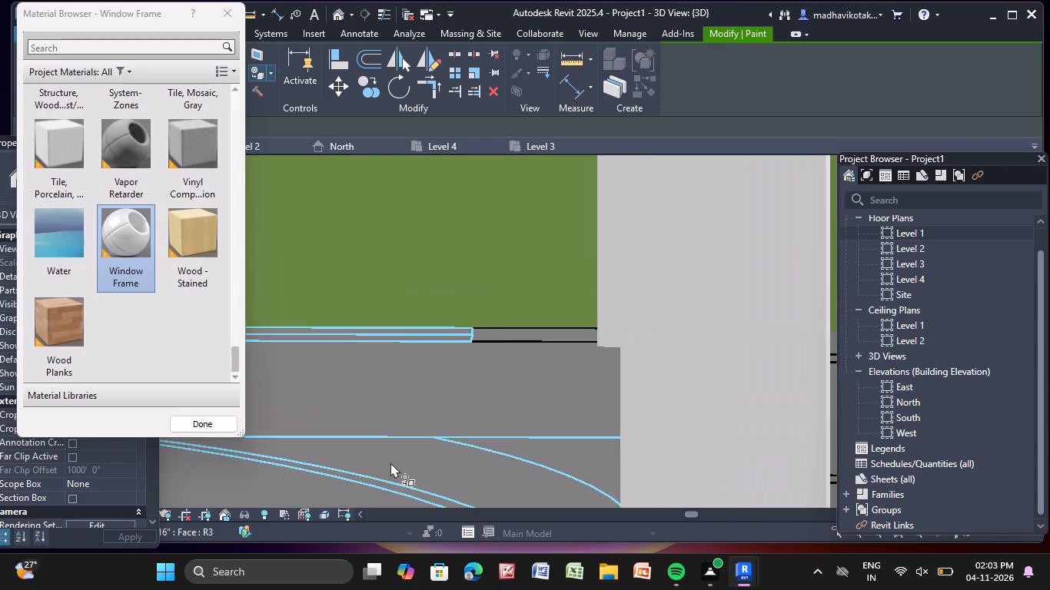
scroll(387, 457, down, 16)
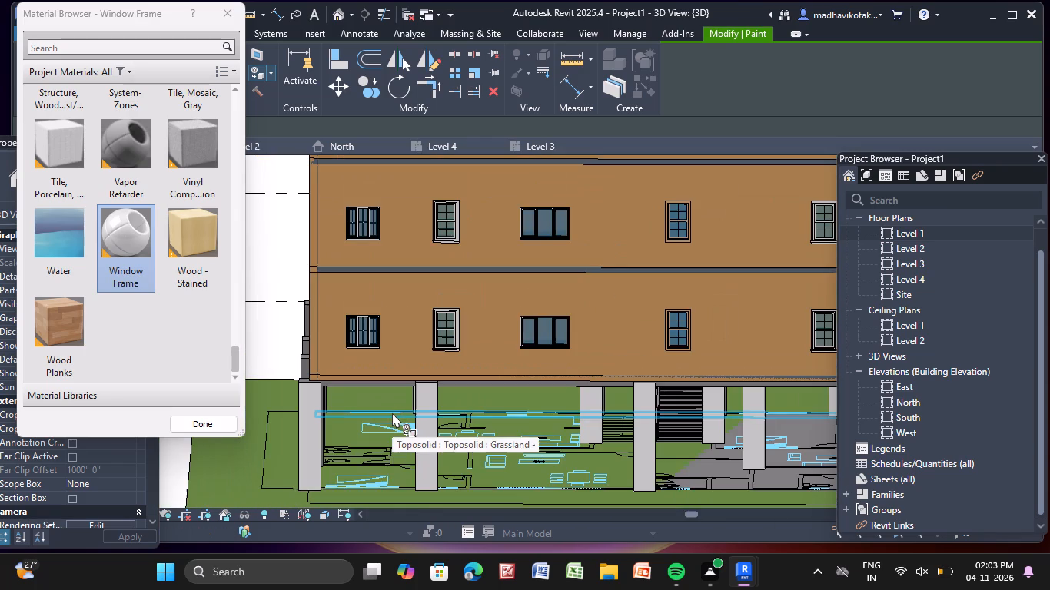
middle_drag(392, 413, 430, 427)
scroll(410, 420, up, 8)
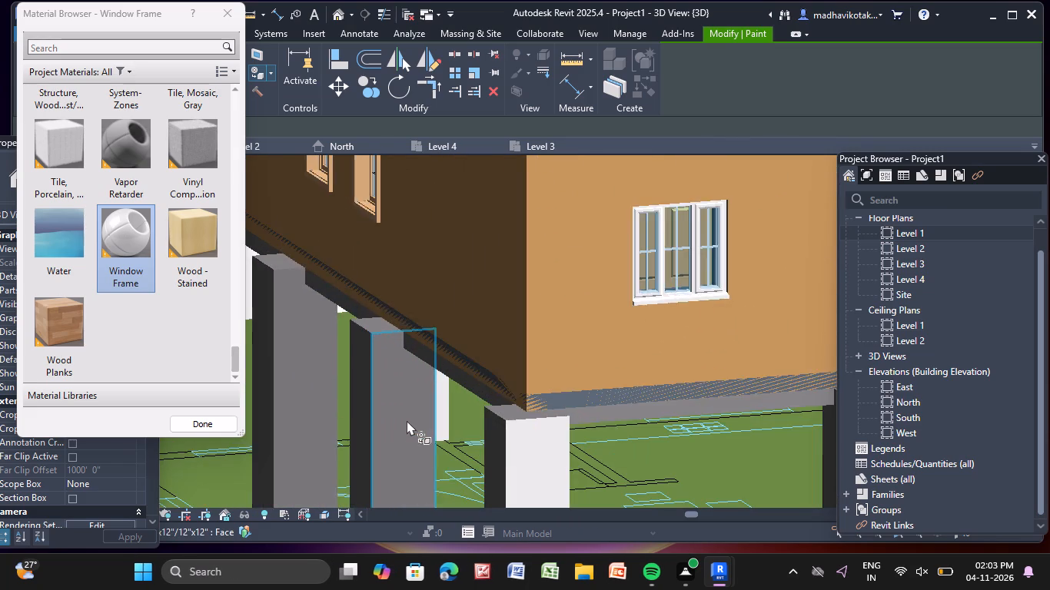
click(407, 419)
scroll(387, 410, up, 4)
scroll(339, 371, down, 3)
middle_drag(344, 372, 478, 366)
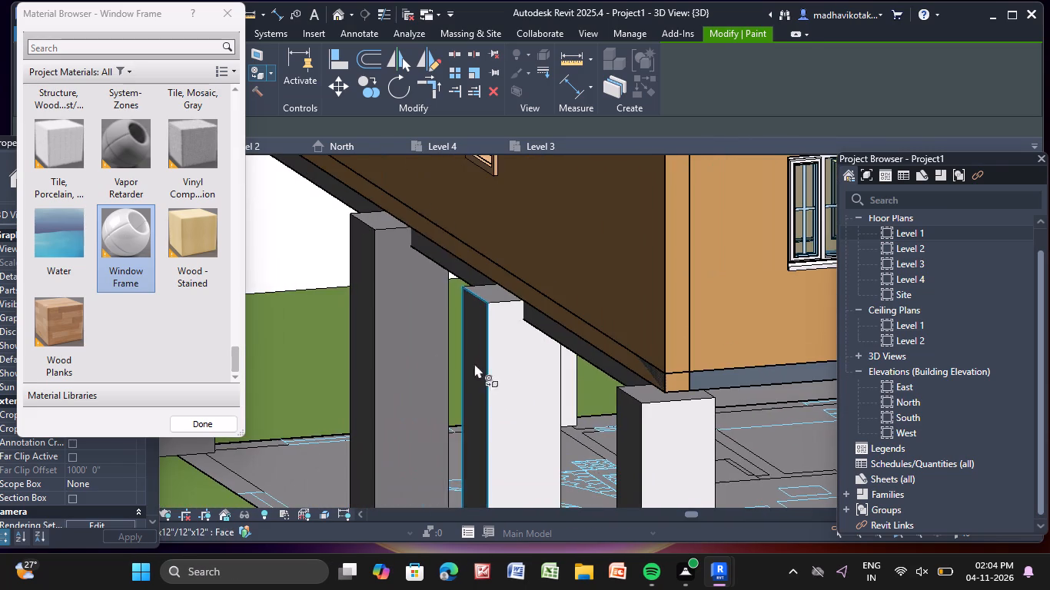
click(397, 344)
scroll(397, 344, down, 4)
middle_drag(397, 344, 638, 313)
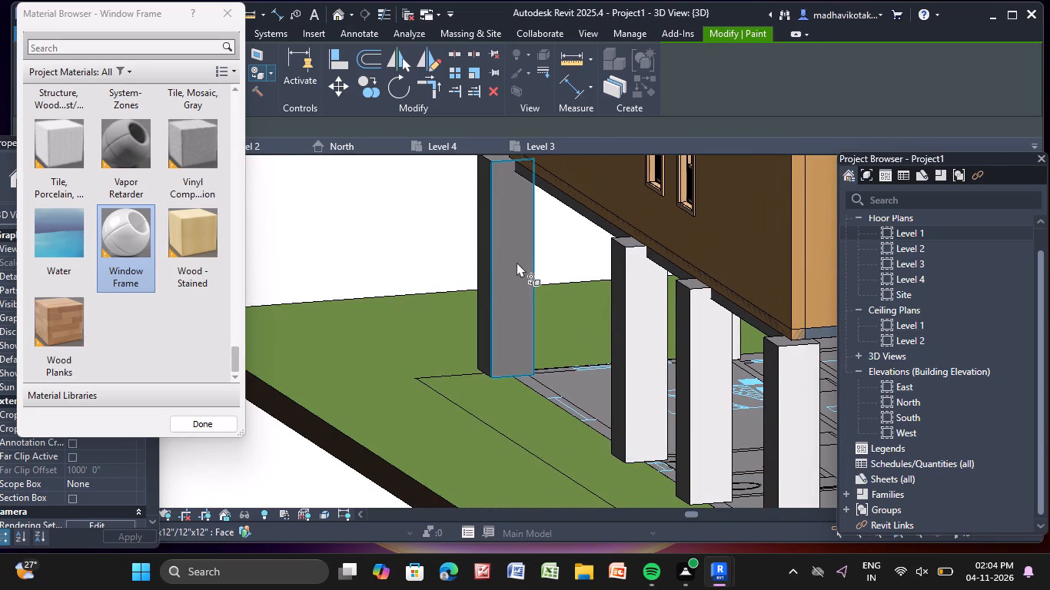
click(516, 261)
Paint the outward face of the corner column at the stair-side end of the short elevation with Window Frame.
scroll(516, 260, down, 5)
shift+middle_drag(517, 314, 632, 346)
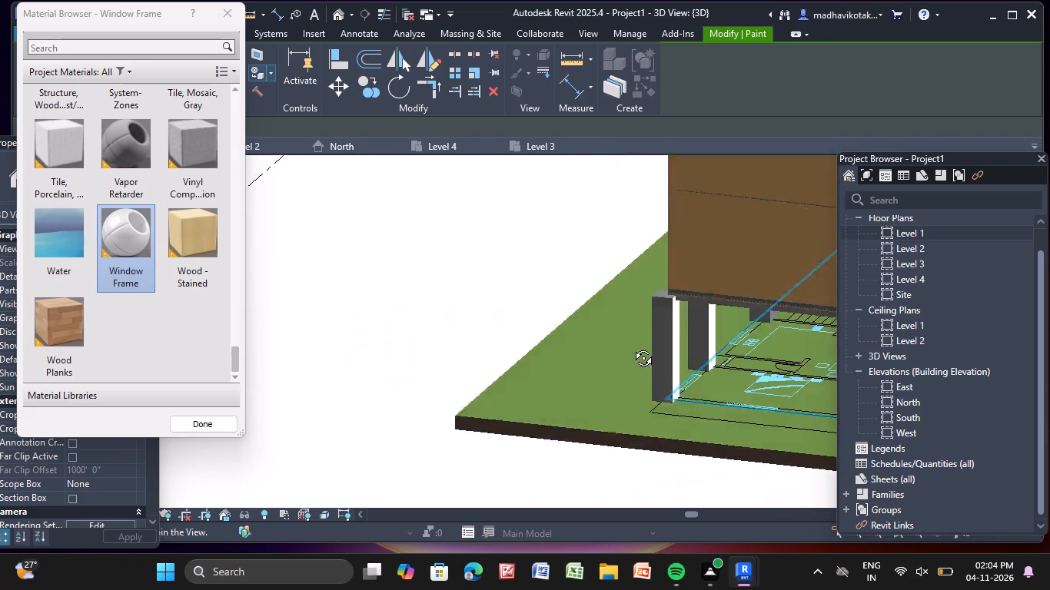
shift+middle_drag(632, 346, 633, 346)
scroll(630, 344, down, 4)
middle_drag(627, 343, 354, 290)
middle_drag(459, 378, 498, 378)
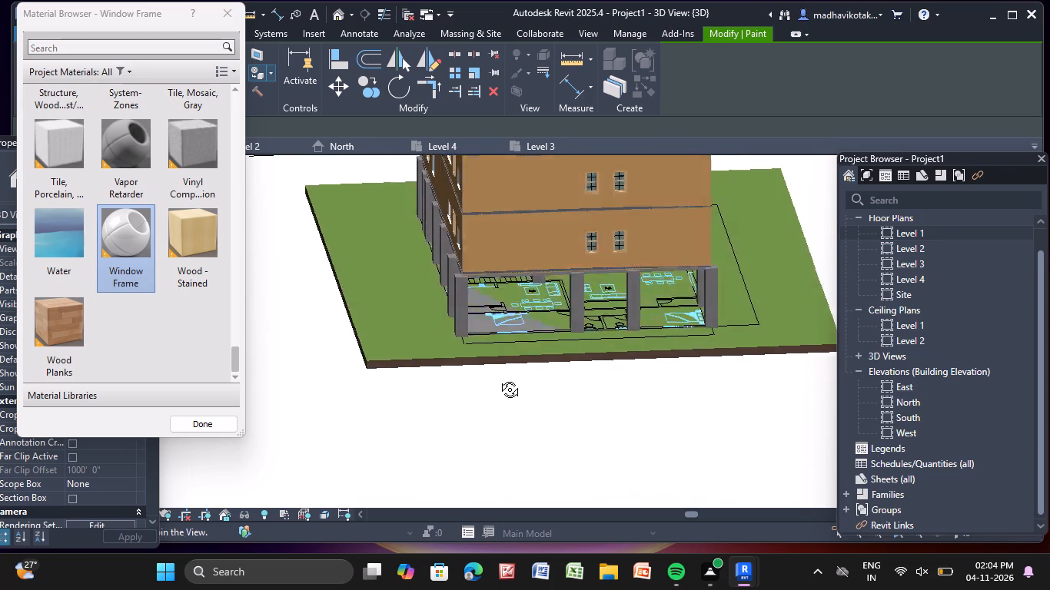
middle_drag(498, 378, 492, 340)
scroll(449, 283, up, 8)
click(457, 270)
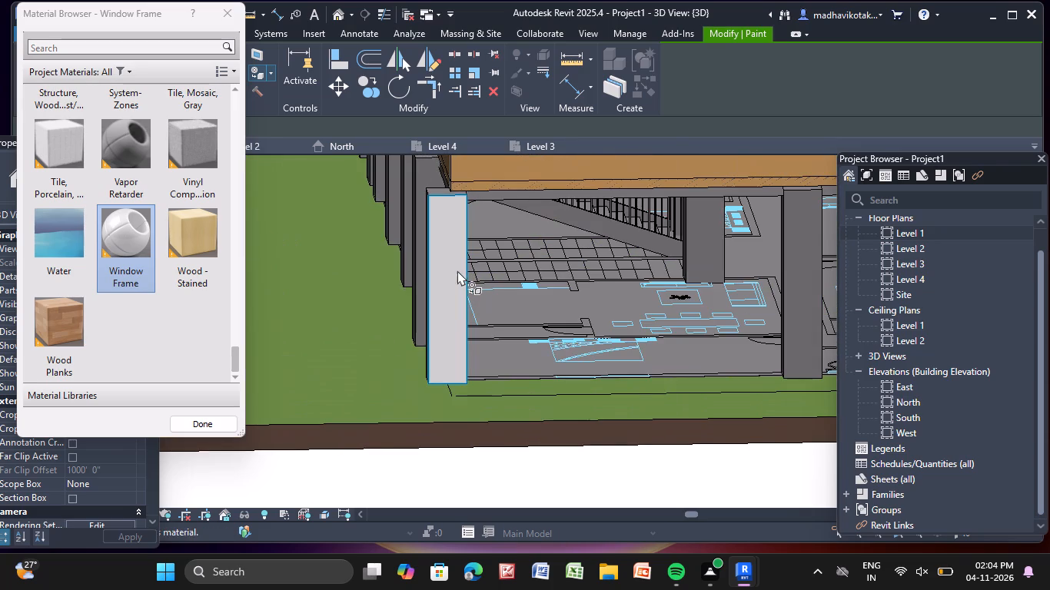
Paint the outward faces of the two middle short-end columns and the inner column beside the stair with Window Frame.
scroll(457, 270, down, 3)
middle_drag(448, 270, 264, 290)
click(494, 297)
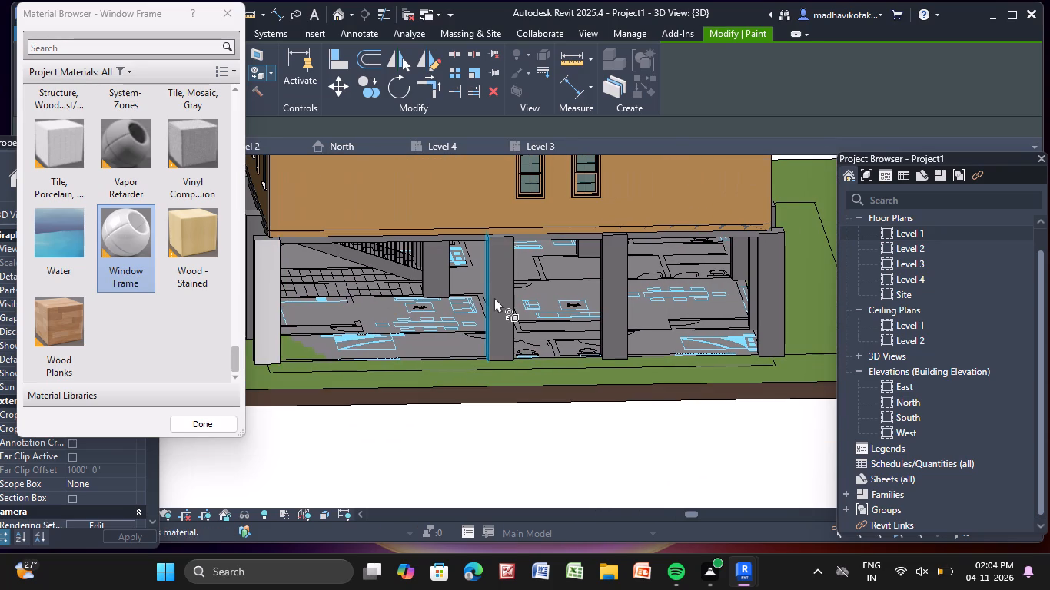
click(503, 297)
scroll(500, 297, up, 5)
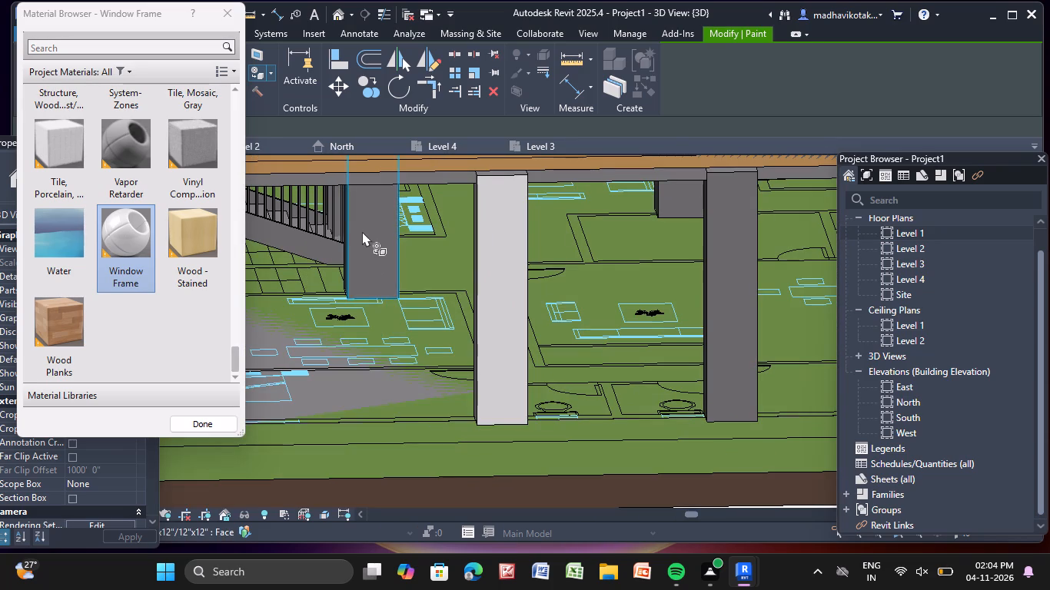
click(362, 231)
click(729, 262)
Paint the outward faces of the far corner column on the short end and the two columns behind it with Window Frame.
scroll(727, 262, down, 4)
middle_drag(727, 262, 394, 287)
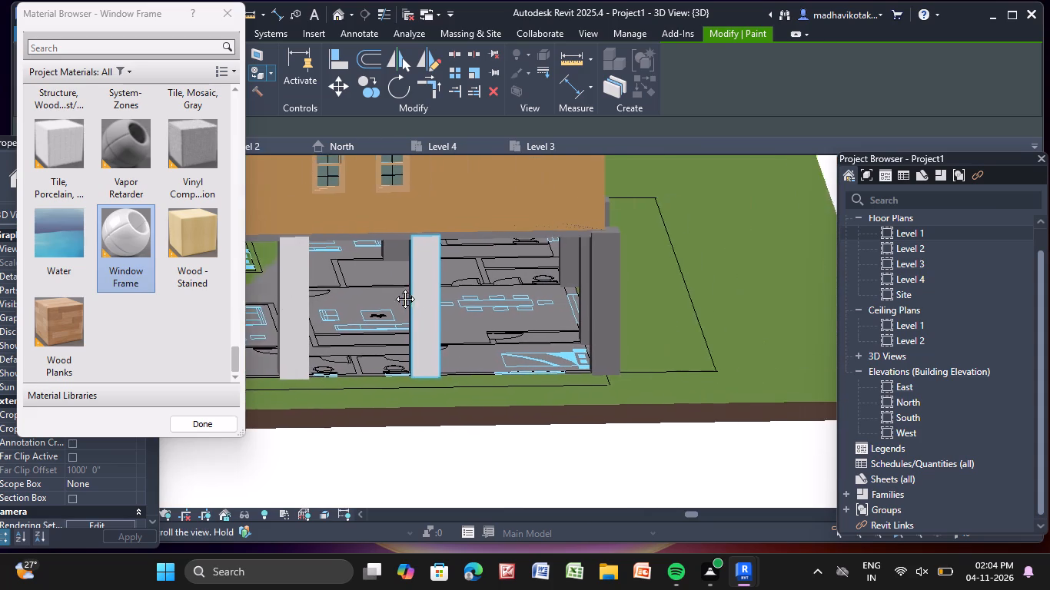
middle_drag(394, 287, 374, 289)
click(557, 294)
scroll(528, 300, up, 8)
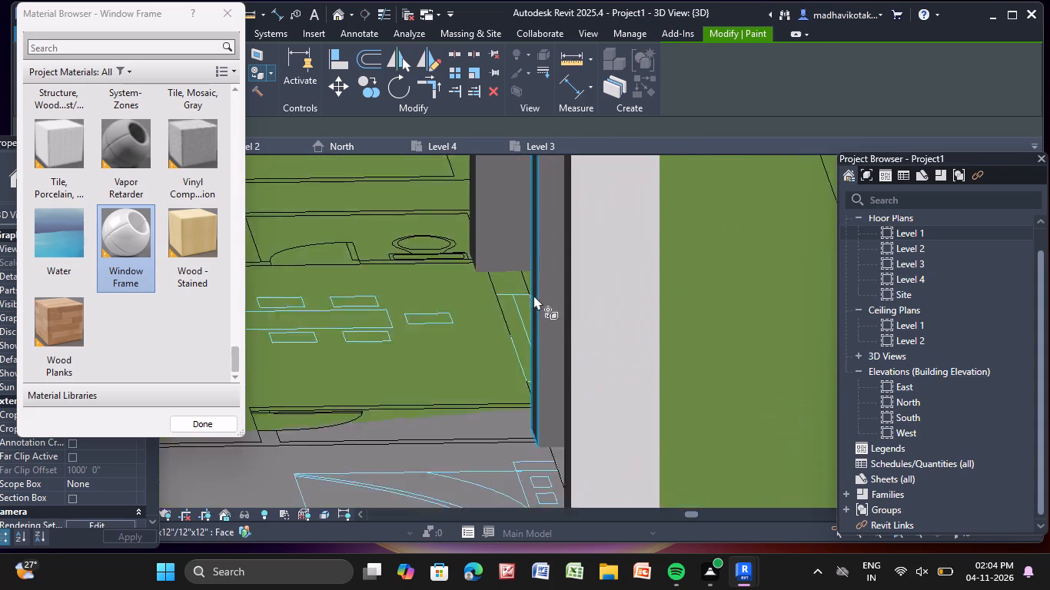
scroll(533, 295, up, 2)
click(555, 288)
click(482, 221)
Paint the face of the distant column seen between the two middle short-end columns with Window Frame.
scroll(482, 220, down, 2)
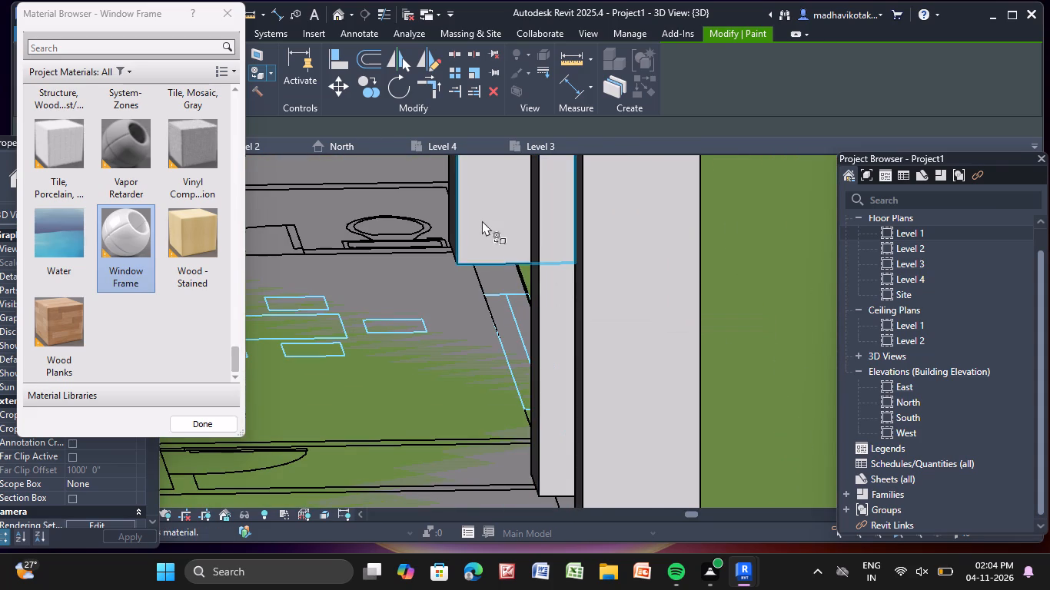
scroll(482, 220, down, 9)
middle_drag(482, 220, 588, 241)
scroll(389, 220, up, 6)
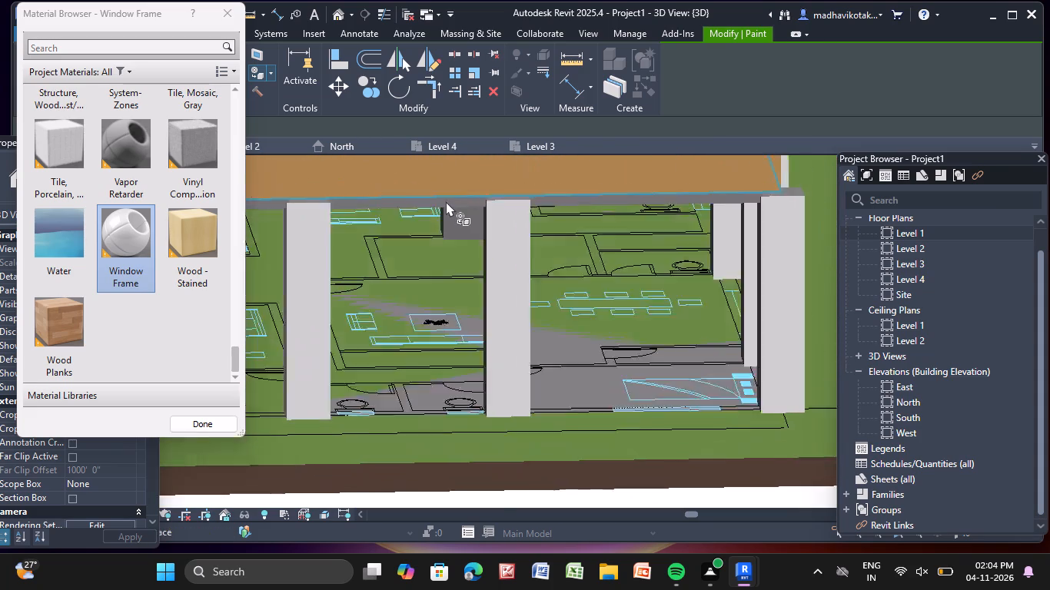
scroll(446, 201, up, 5)
click(470, 236)
Paint the short-end-facing side of the column next to the corner column on the long side with Window Frame.
scroll(470, 236, down, 14)
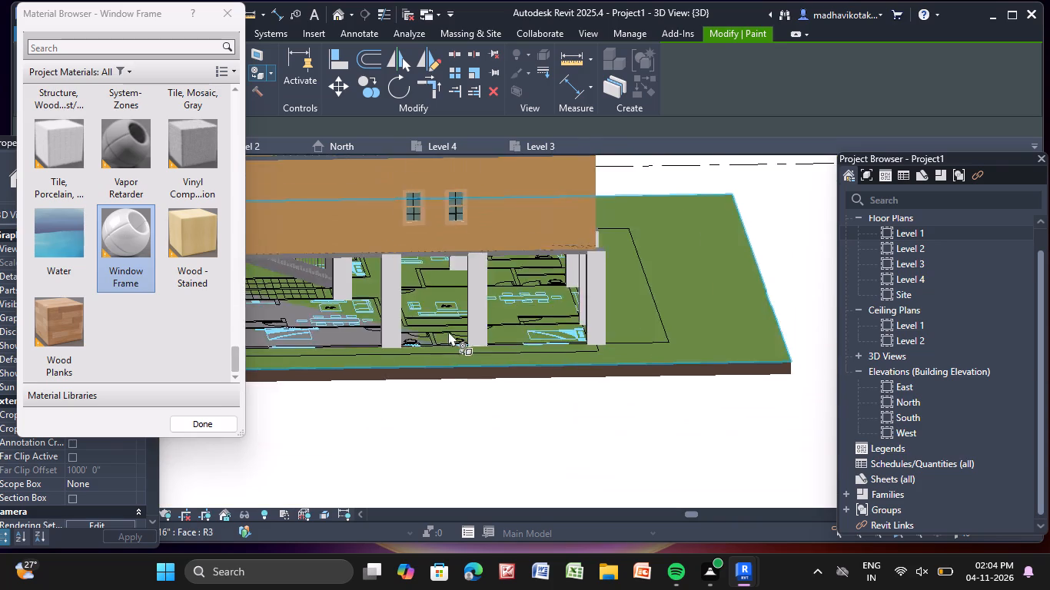
scroll(430, 351, down, 3)
middle_drag(394, 372, 477, 385)
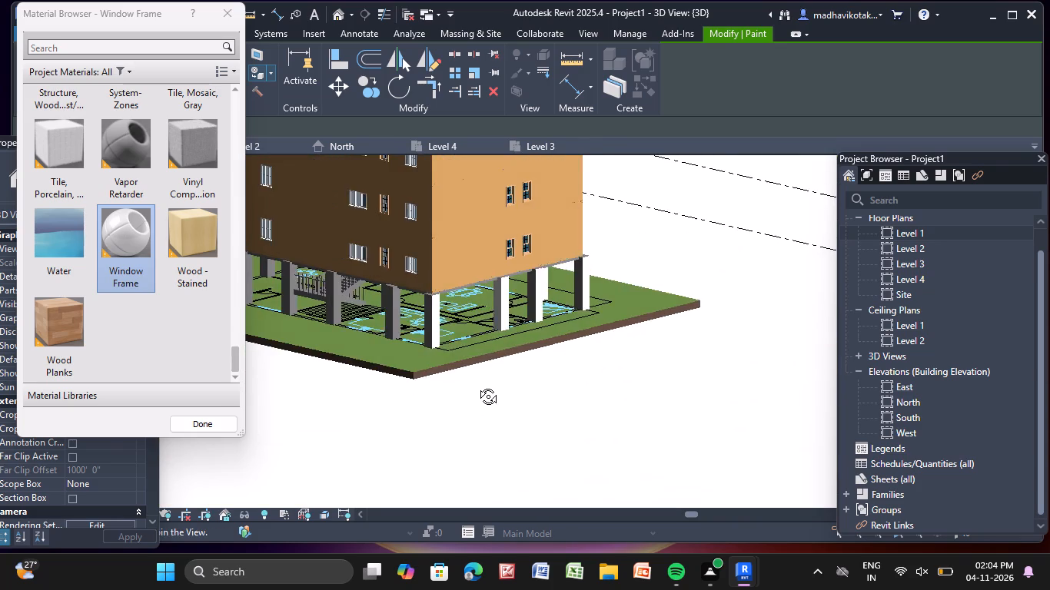
middle_drag(477, 385, 477, 384)
scroll(423, 347, up, 8)
click(374, 298)
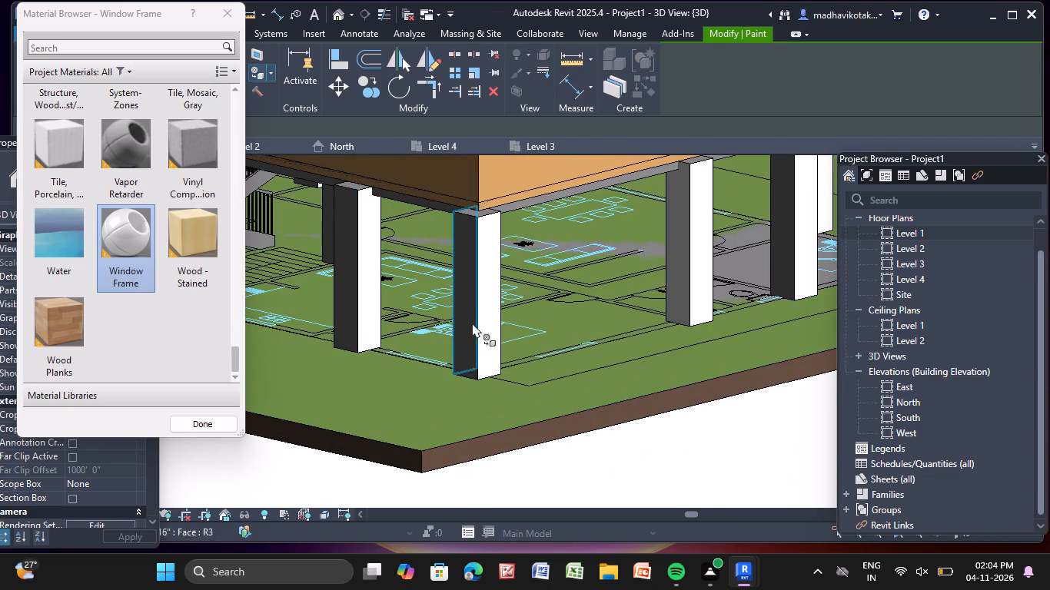
Paint the dark long-side-facing face of the near corner column with Window Frame.
scroll(473, 323, up, 5)
click(473, 323)
scroll(473, 323, down, 7)
scroll(461, 315, up, 8)
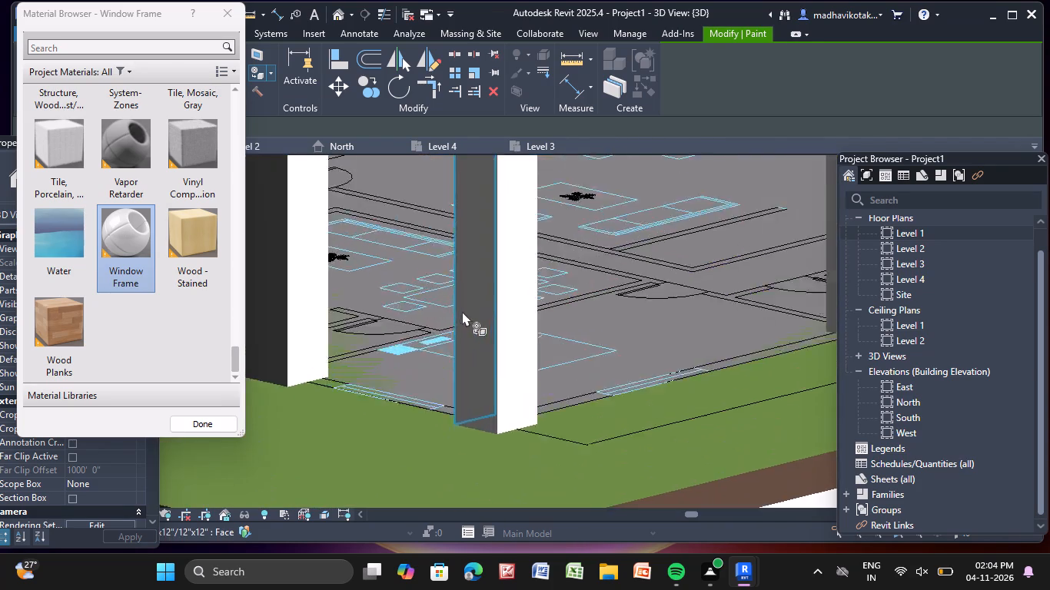
scroll(462, 311, up, 8)
click(502, 295)
click(502, 295)
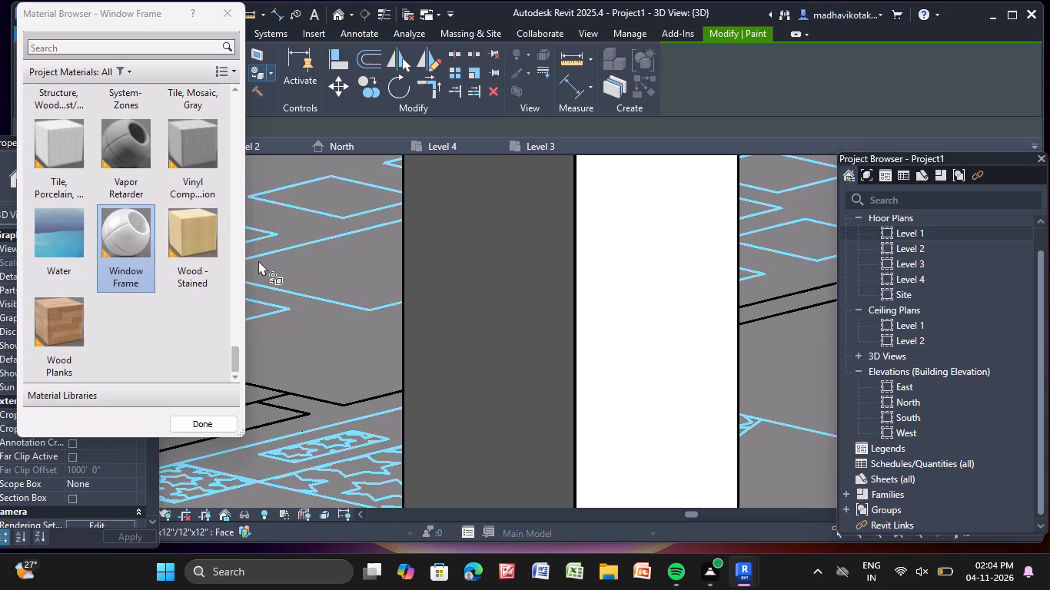
click(136, 223)
click(510, 305)
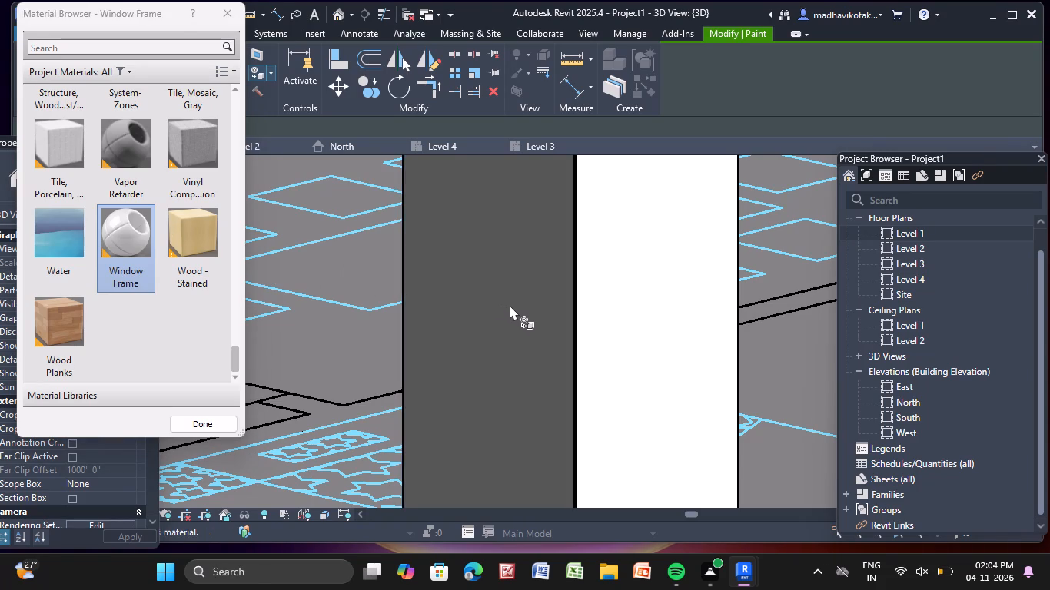
double_click(510, 305)
Paint the long-side-facing faces of the column next to the corner and the inner column behind it with Window Frame.
scroll(510, 305, down, 1)
shift+middle_drag(507, 311, 551, 340)
scroll(550, 337, down, 9)
click(543, 322)
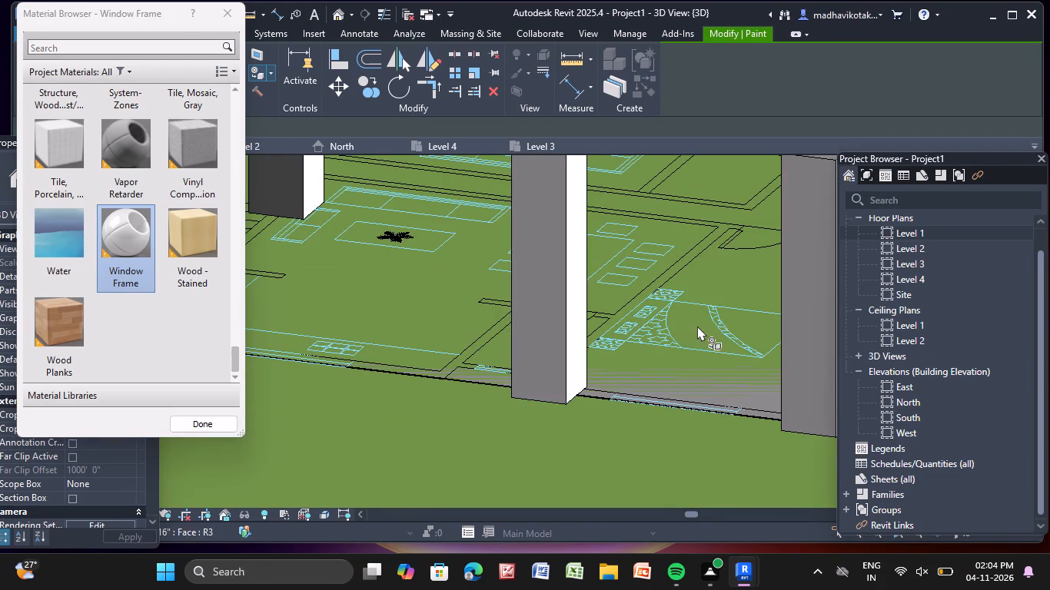
click(129, 237)
scroll(226, 250, down, 4)
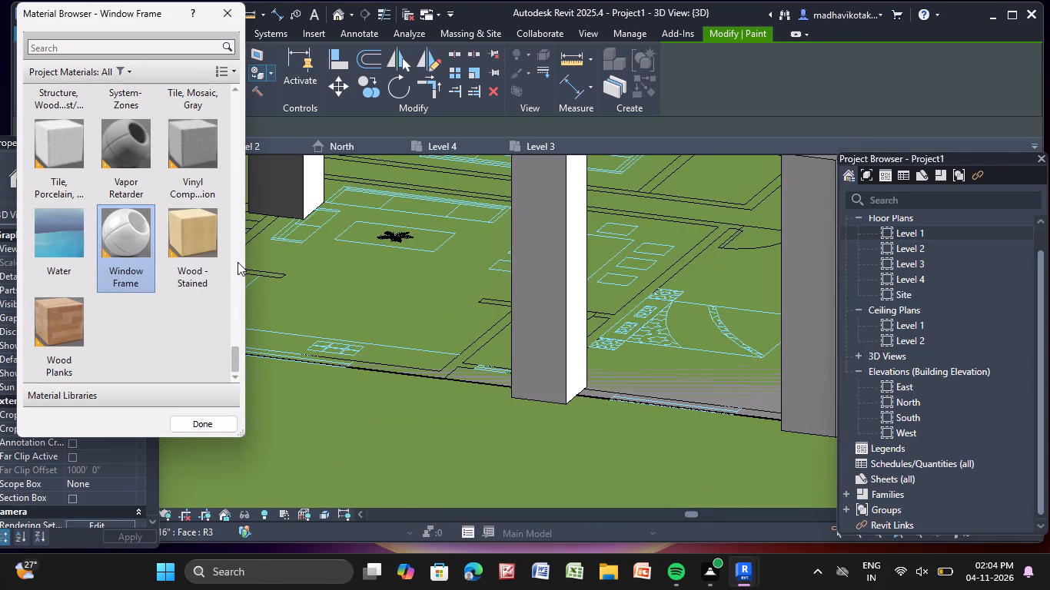
middle_drag(238, 262, 161, 259)
scroll(331, 227, down, 3)
click(299, 200)
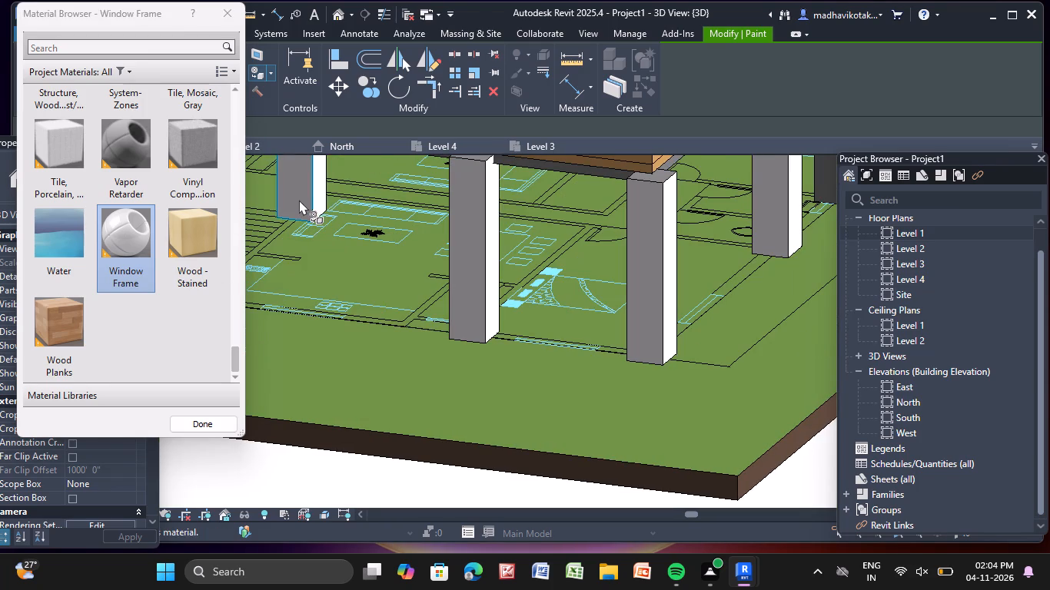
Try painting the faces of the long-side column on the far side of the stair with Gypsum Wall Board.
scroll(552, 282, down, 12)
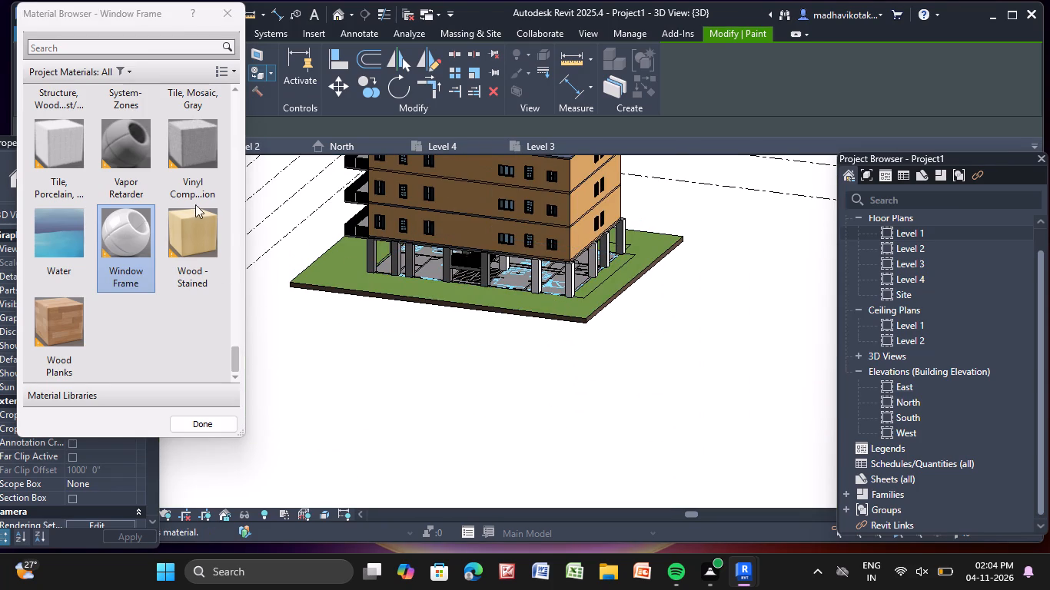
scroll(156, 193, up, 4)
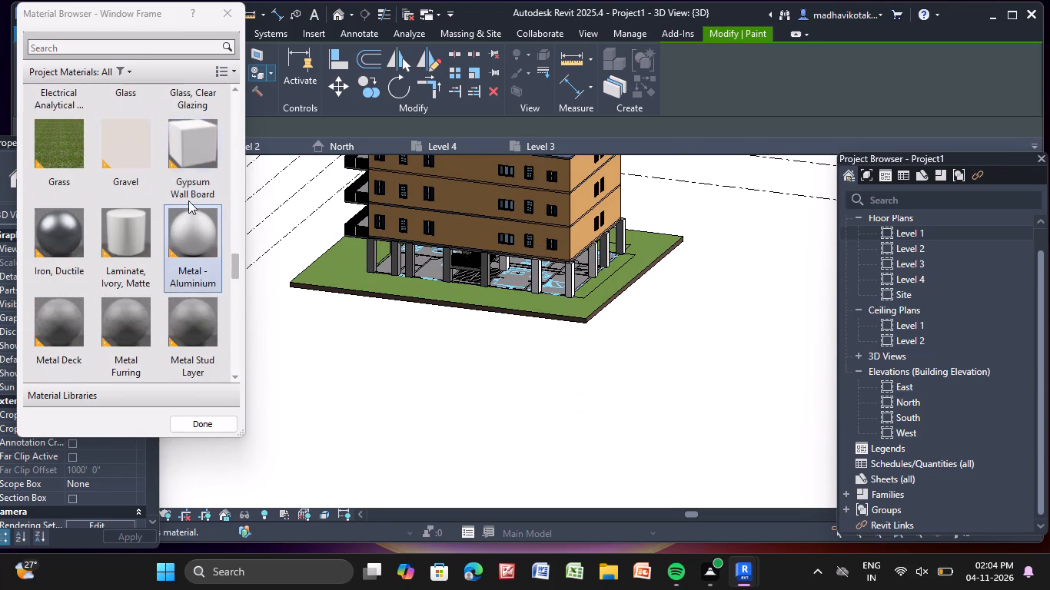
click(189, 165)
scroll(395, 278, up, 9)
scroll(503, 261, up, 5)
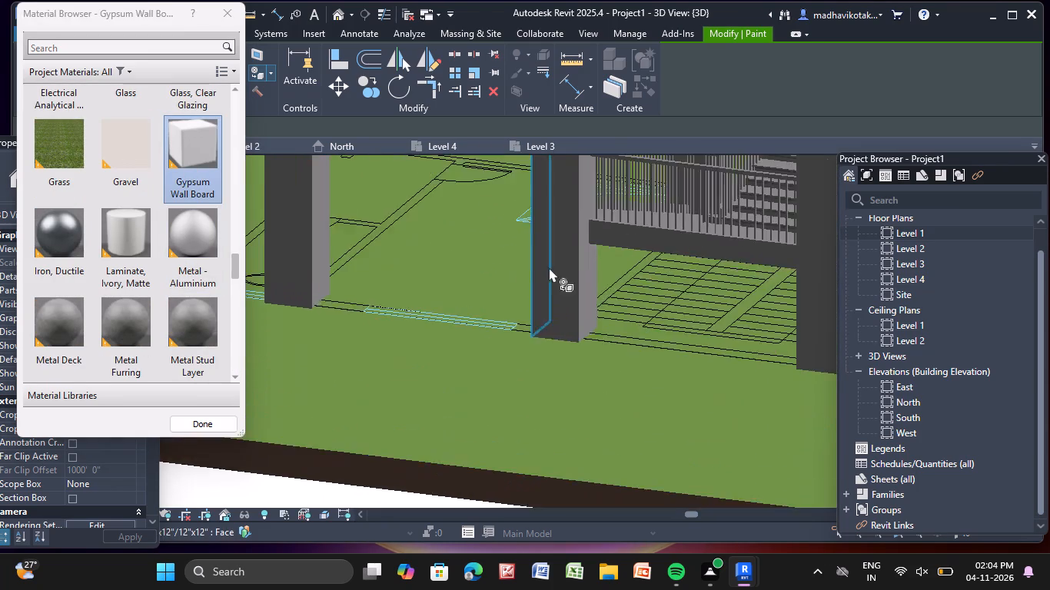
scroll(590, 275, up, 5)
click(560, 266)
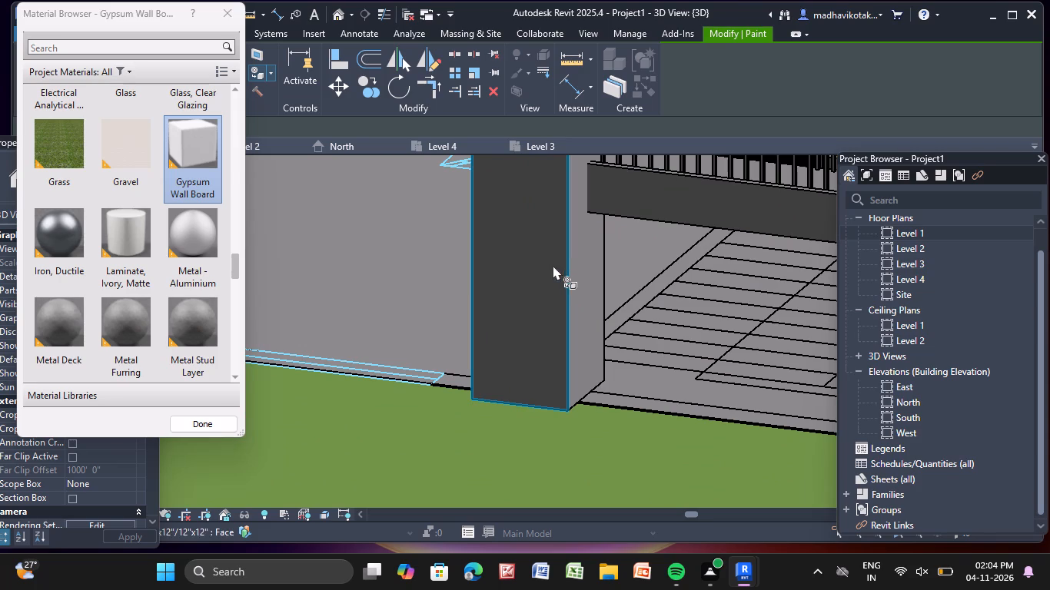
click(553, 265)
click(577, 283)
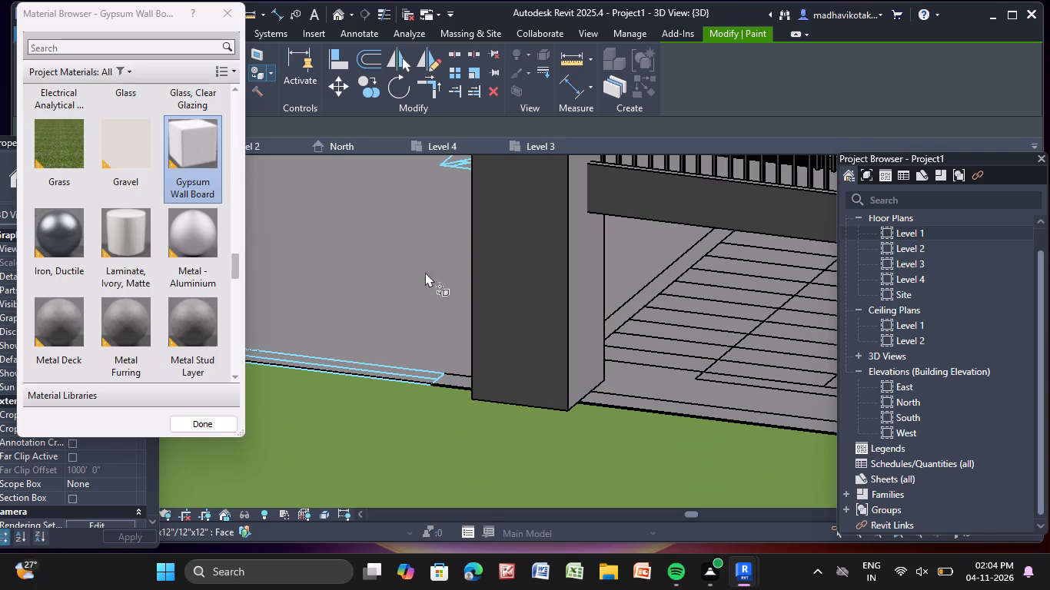
Paint the long-side face and stair-facing side of the column on the stair's far side with Window Frame.
scroll(133, 237, up, 6)
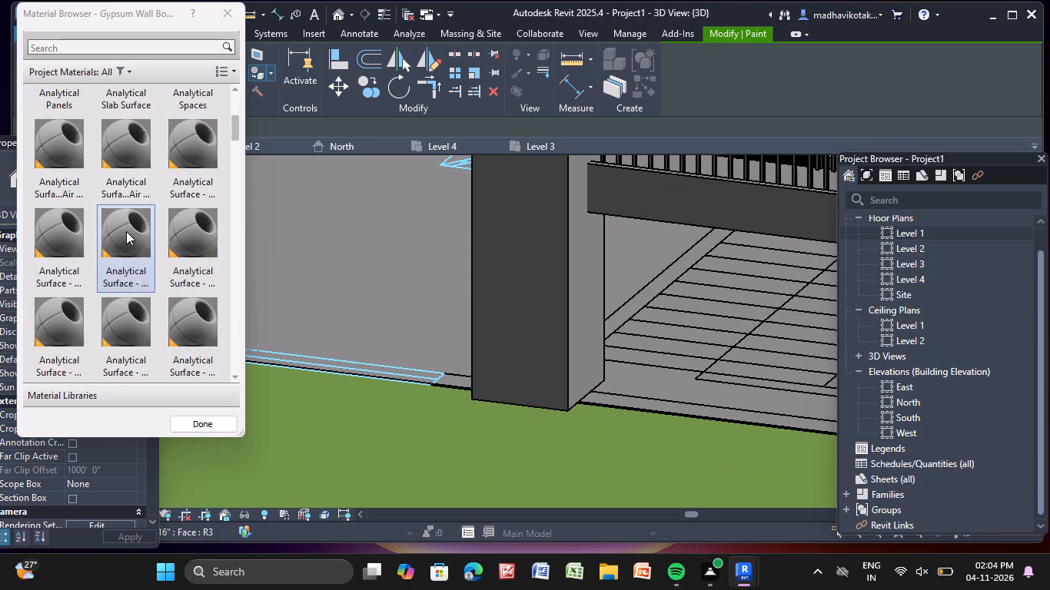
scroll(126, 229, up, 7)
scroll(125, 218, down, 8)
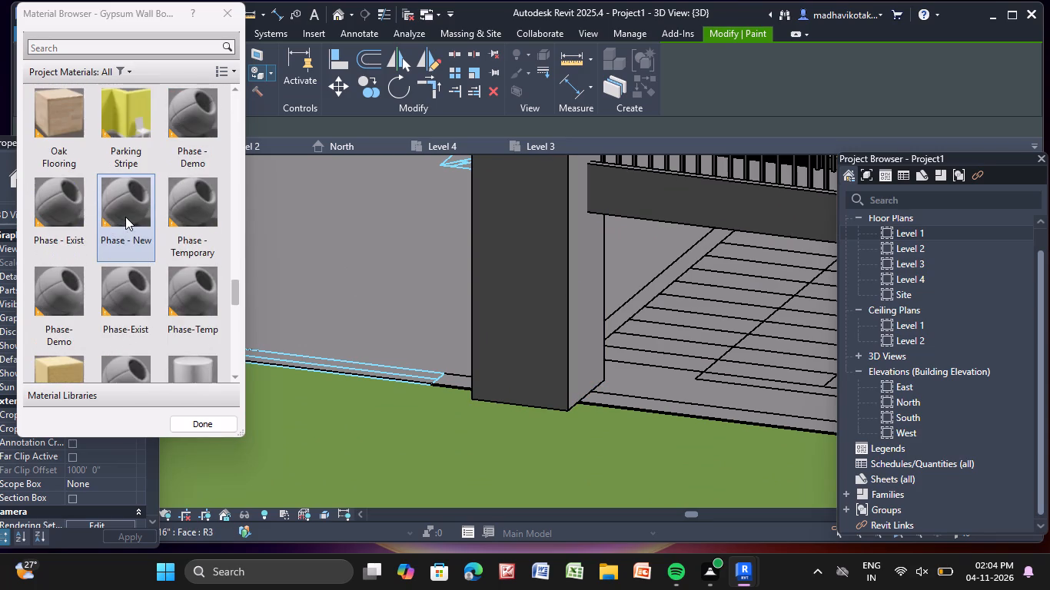
scroll(125, 217, down, 16)
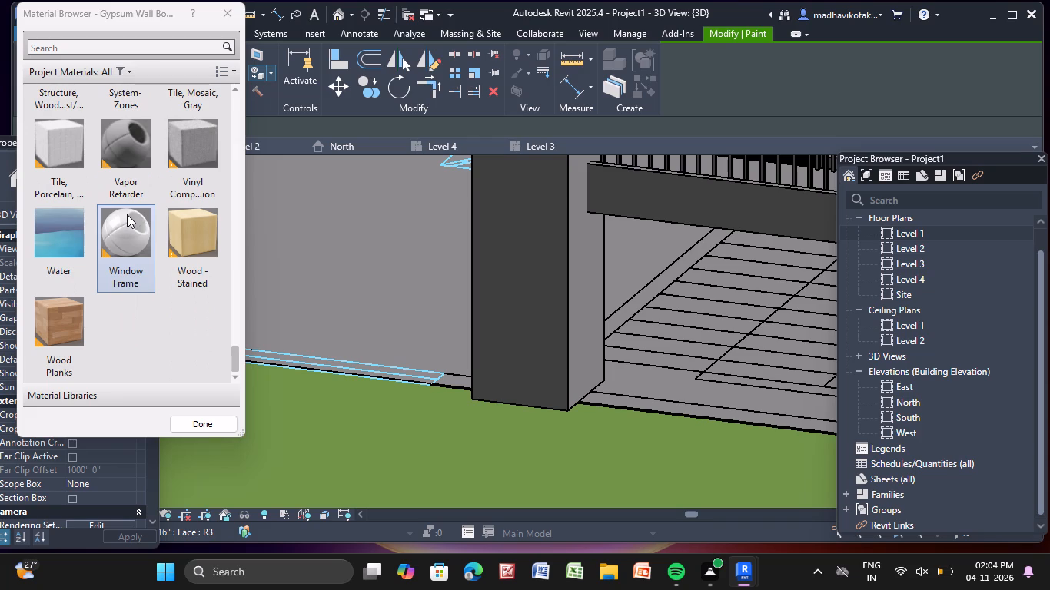
click(127, 214)
click(530, 267)
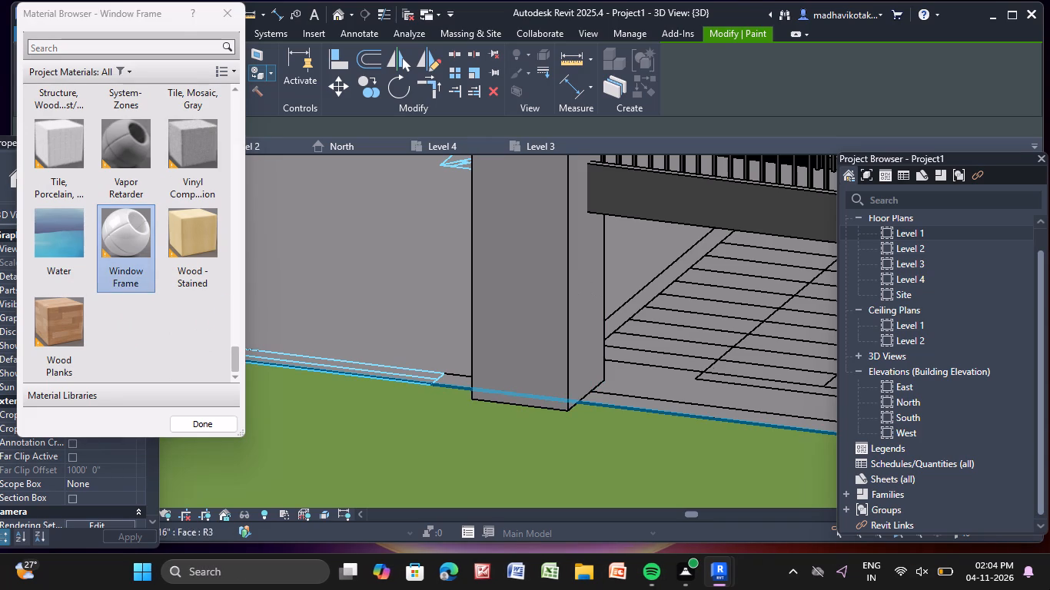
click(586, 354)
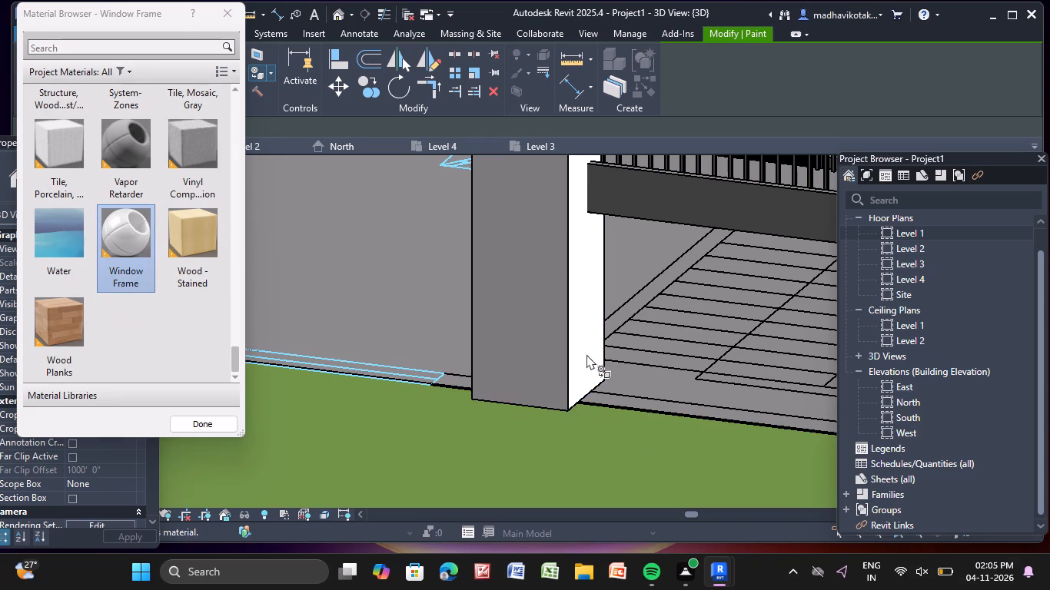
click(547, 346)
Paint the short-end-facing side of the column on the stair's near side and the long-side face of the column beside the corner with Window Frame.
scroll(550, 343, down, 7)
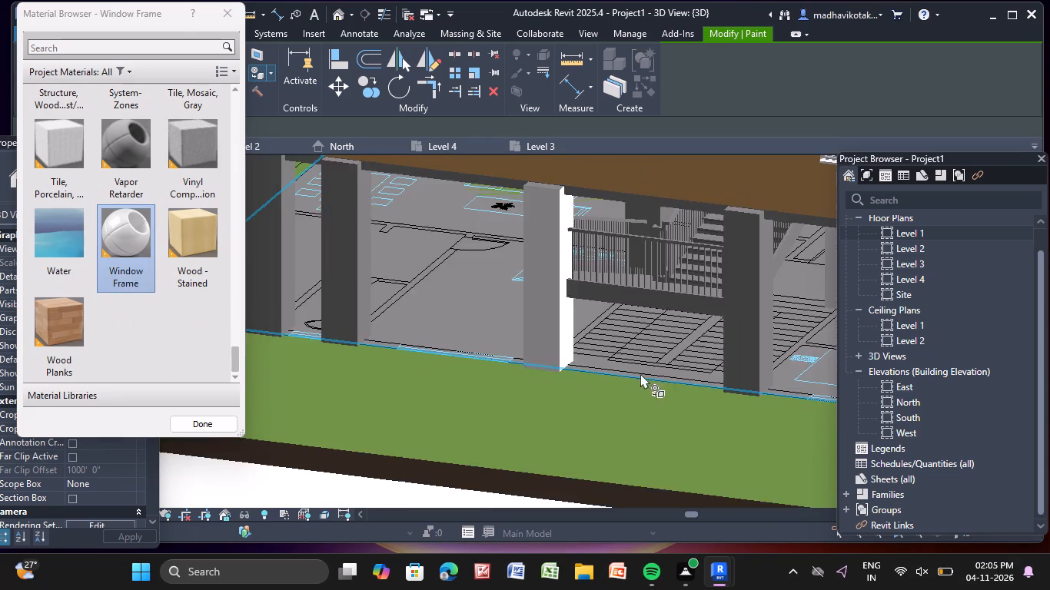
scroll(697, 378, down, 1)
scroll(773, 363, up, 10)
click(746, 343)
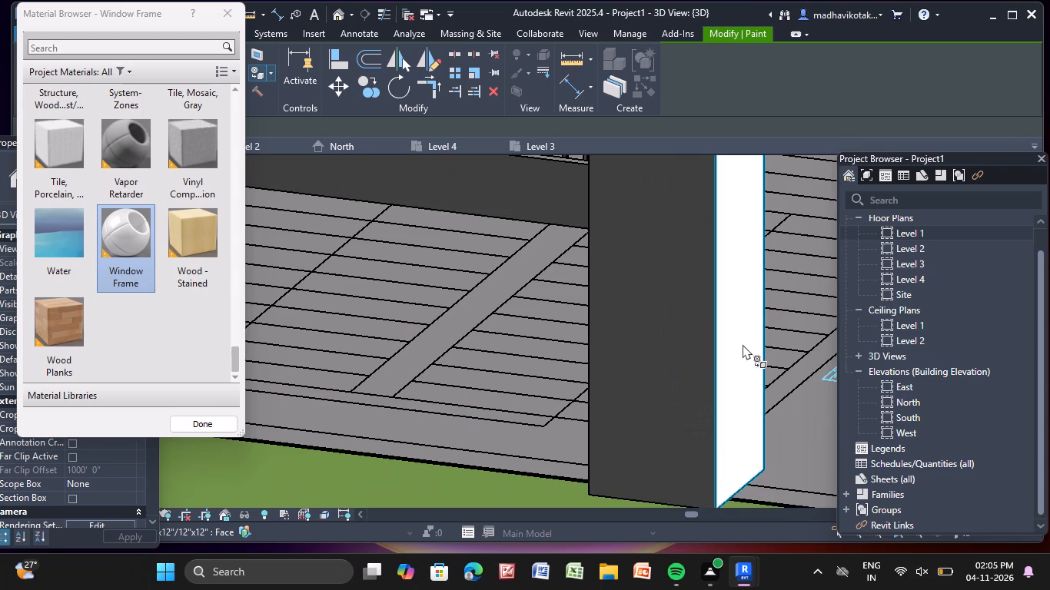
scroll(740, 344, down, 6)
middle_drag(740, 344, 286, 326)
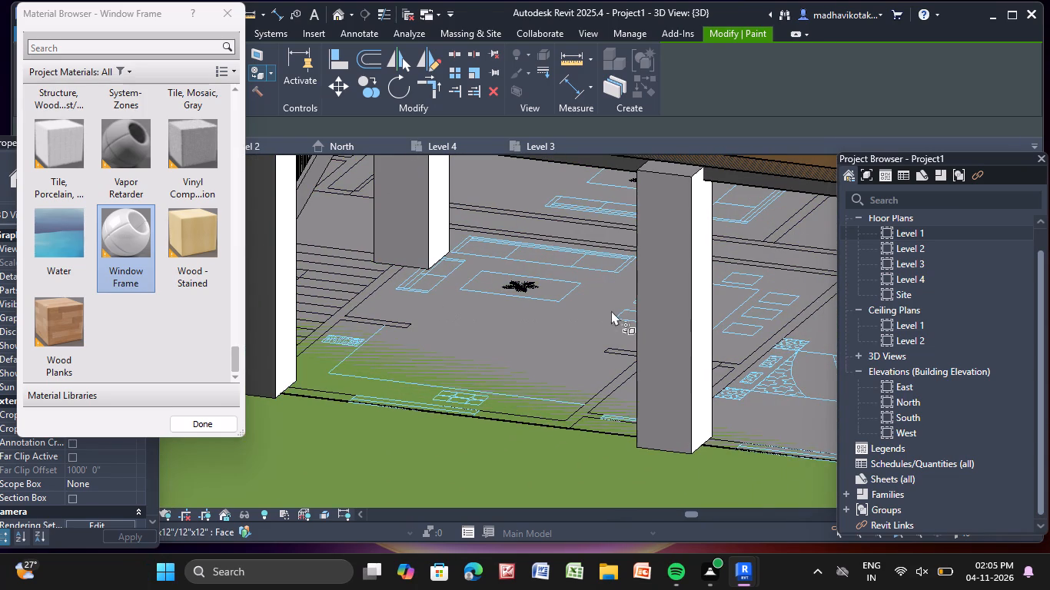
click(676, 310)
Paint the short-end-facing sides of the last three long-side columns beyond the stair, including the far corner column, with Window Frame.
scroll(676, 310, down, 5)
middle_drag(676, 310, 505, 276)
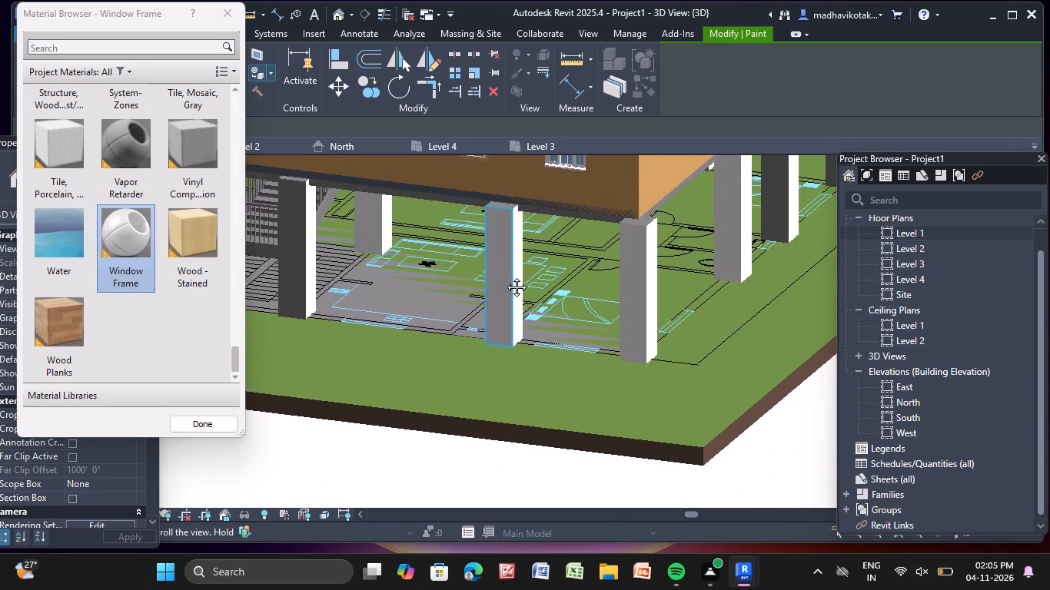
middle_drag(505, 276, 872, 274)
scroll(390, 230, up, 9)
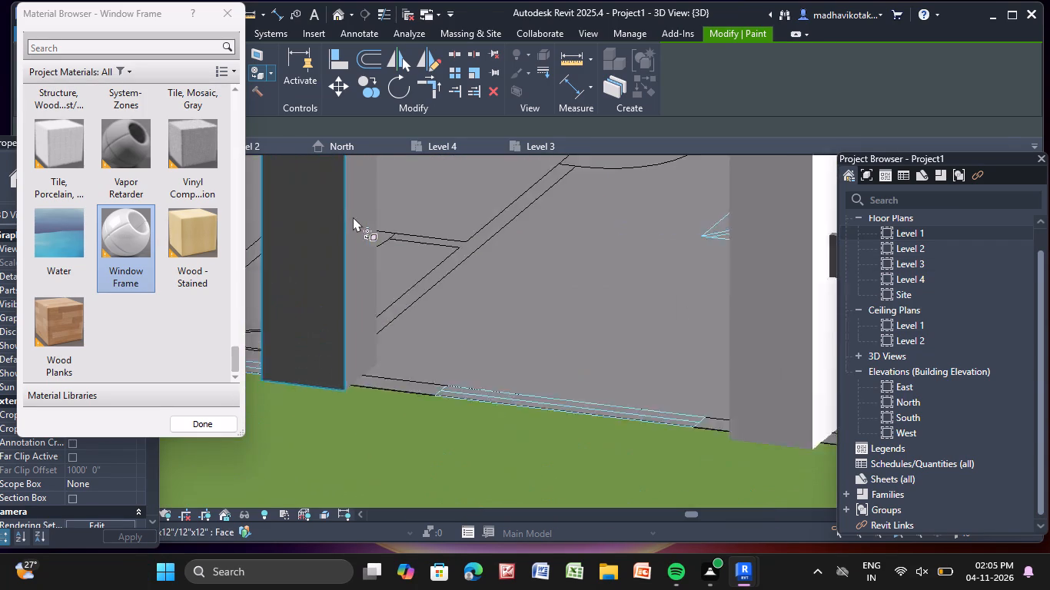
click(354, 215)
scroll(354, 215, down, 7)
middle_drag(401, 245, 676, 317)
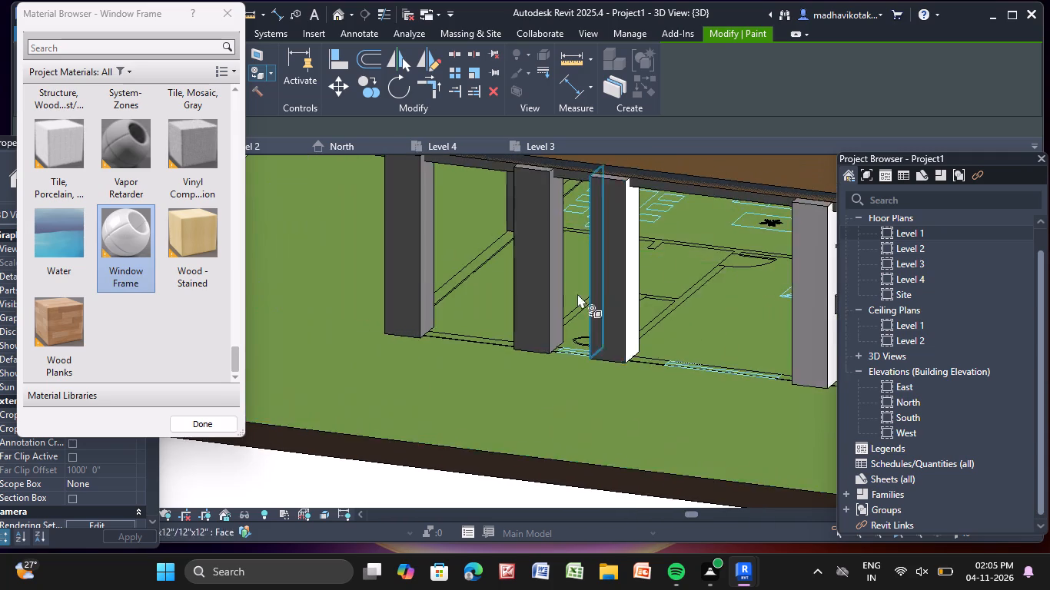
scroll(577, 293, up, 8)
click(540, 281)
scroll(538, 281, down, 4)
middle_drag(538, 283, 749, 327)
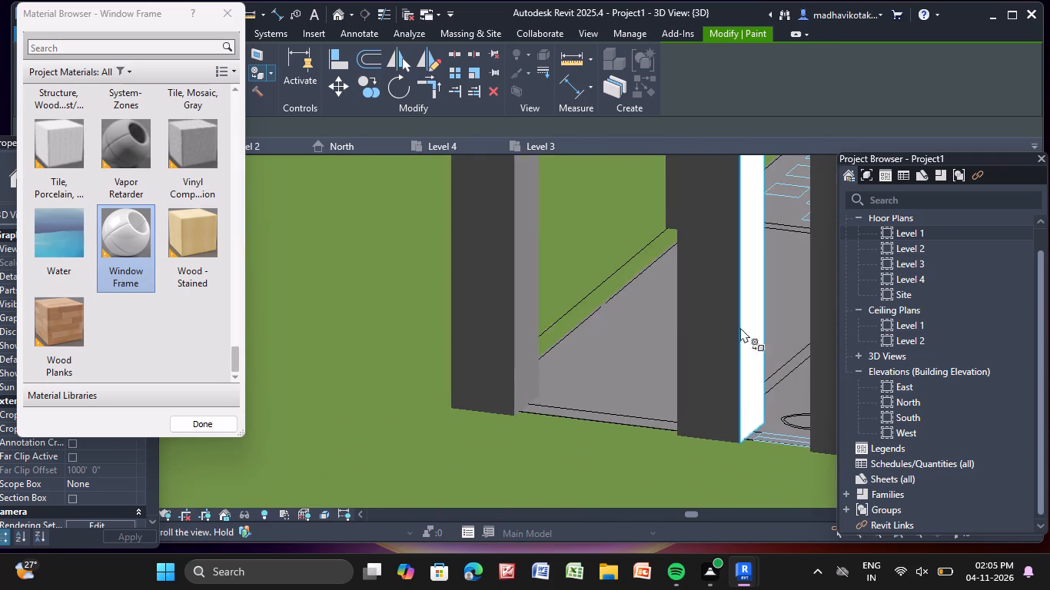
click(529, 292)
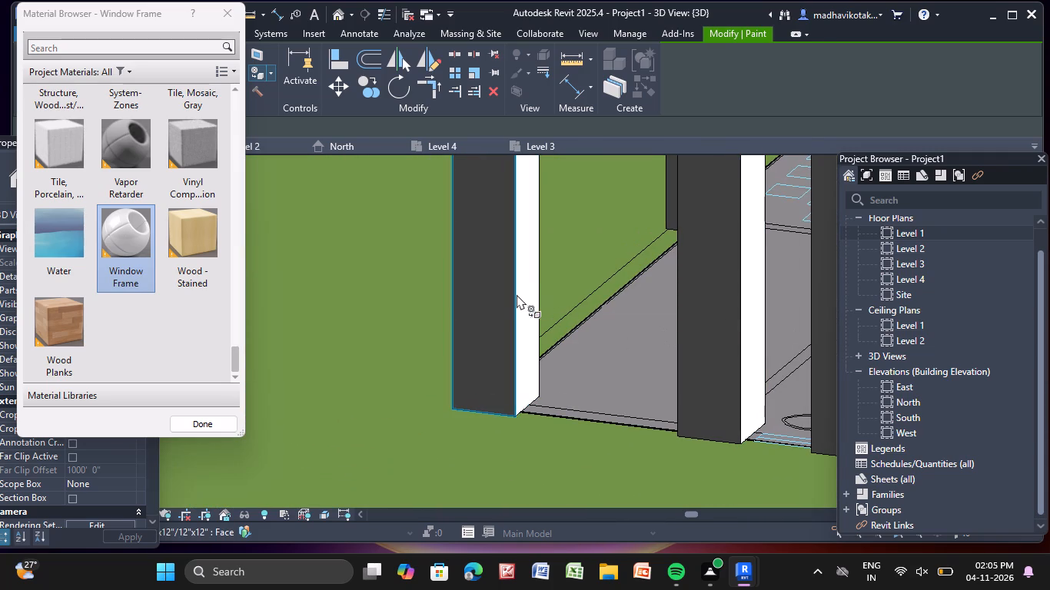
Paint the long-side faces of the three farthest columns and the column on the stair's near side with Window Frame.
click(509, 297)
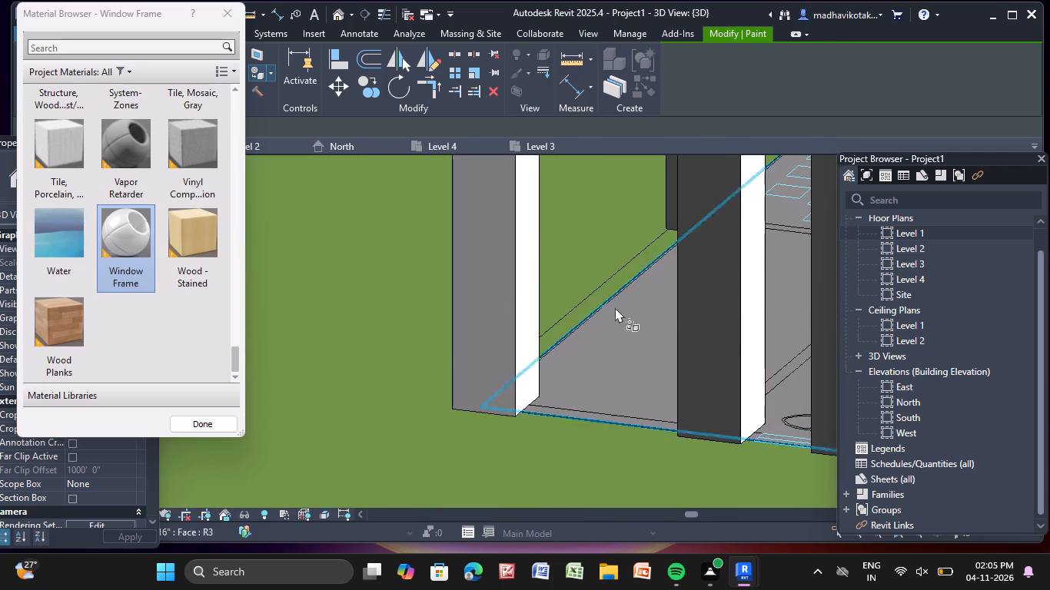
click(727, 324)
scroll(727, 324, down, 6)
middle_drag(726, 324, 430, 263)
scroll(466, 270, up, 4)
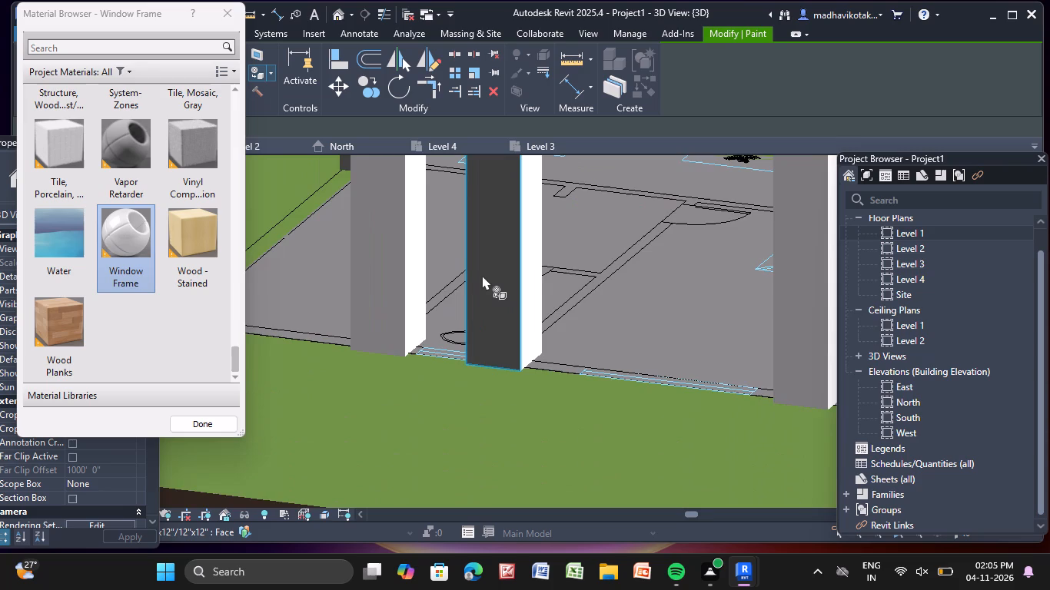
scroll(482, 275, up, 5)
click(517, 275)
scroll(522, 282, down, 5)
middle_drag(522, 286, 367, 249)
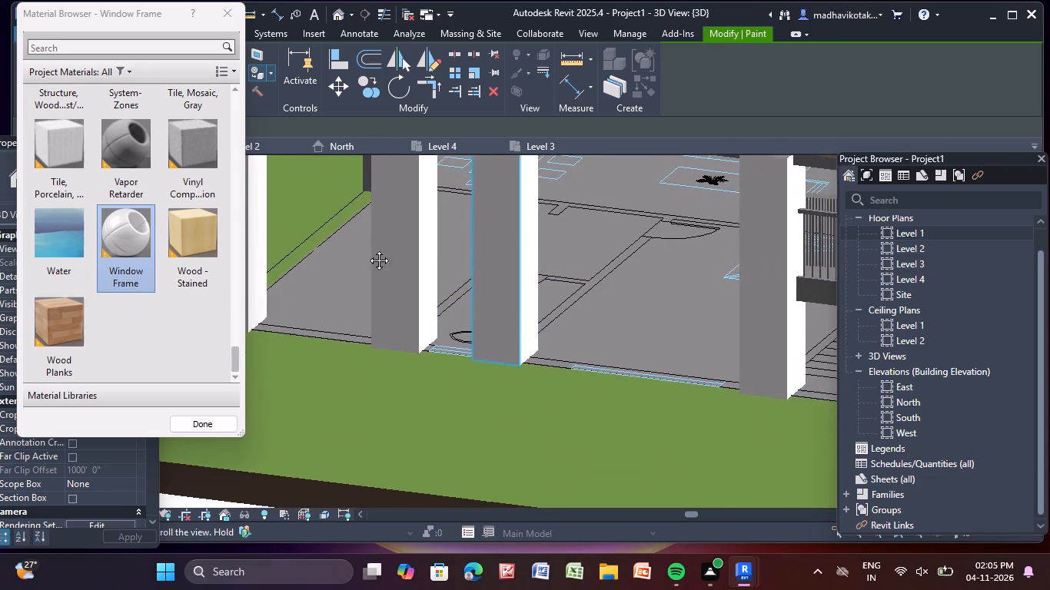
middle_drag(367, 249, 203, 222)
click(722, 317)
scroll(719, 317, down, 5)
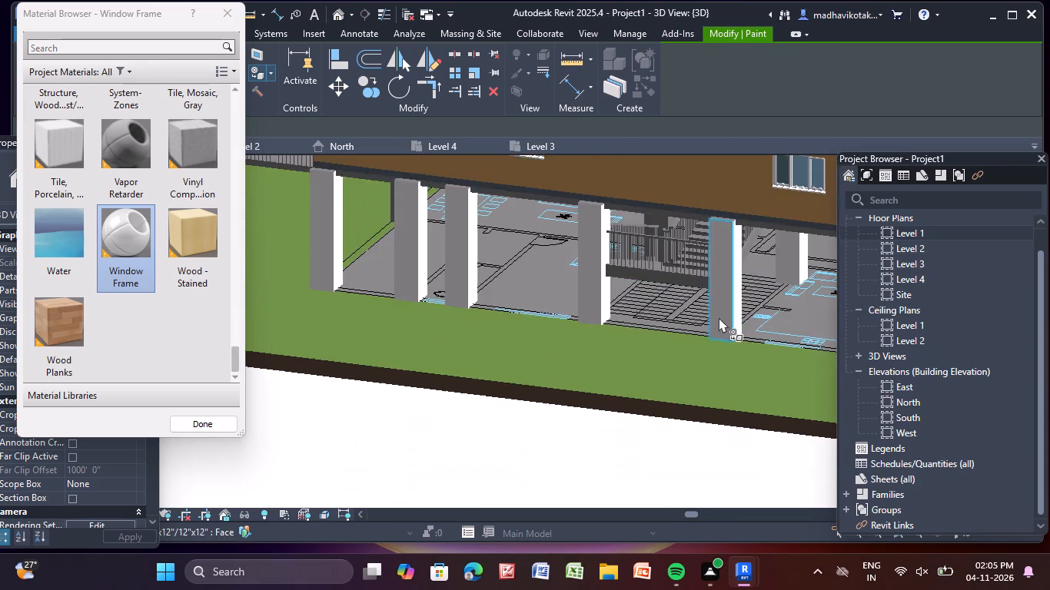
Reapply Window Frame to the corner column and the long-side face of the column next to it.
middle_drag(718, 318, 243, 202)
scroll(545, 237, up, 4)
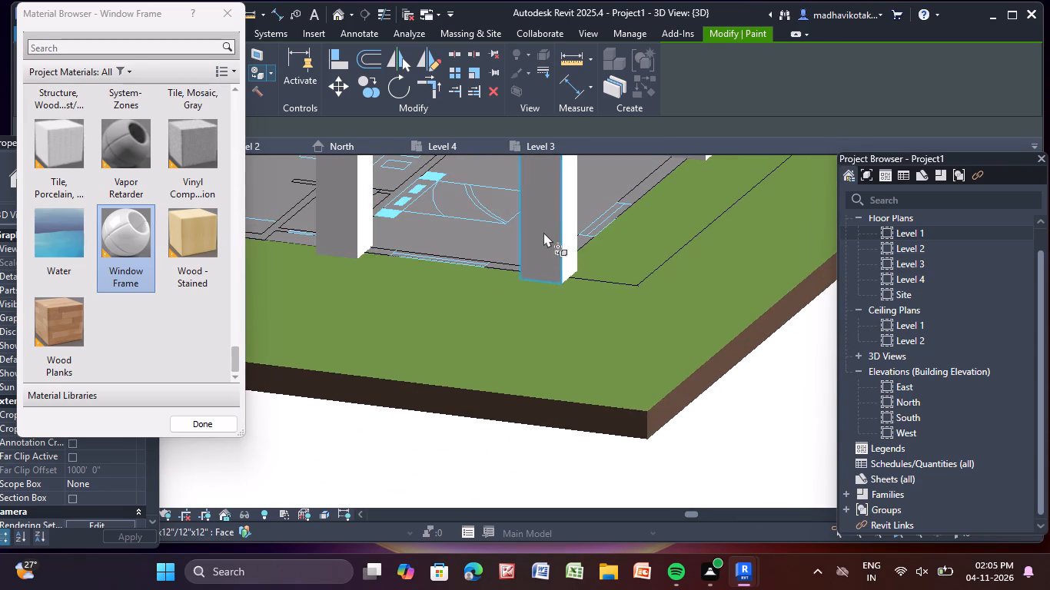
click(543, 232)
scroll(543, 232, up, 6)
click(567, 217)
scroll(466, 219, down, 6)
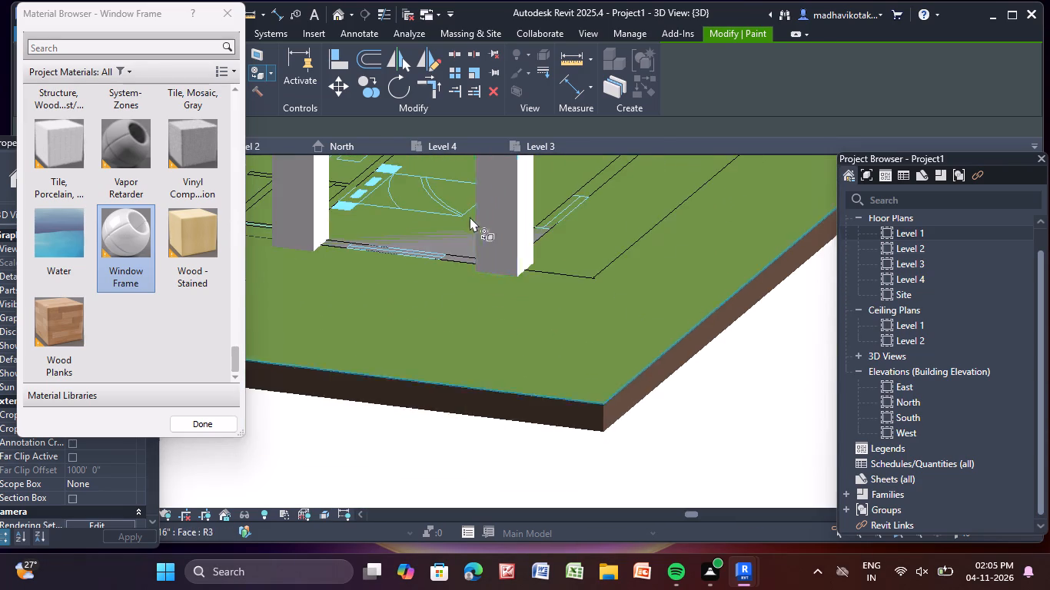
middle_drag(471, 216, 643, 294)
click(476, 244)
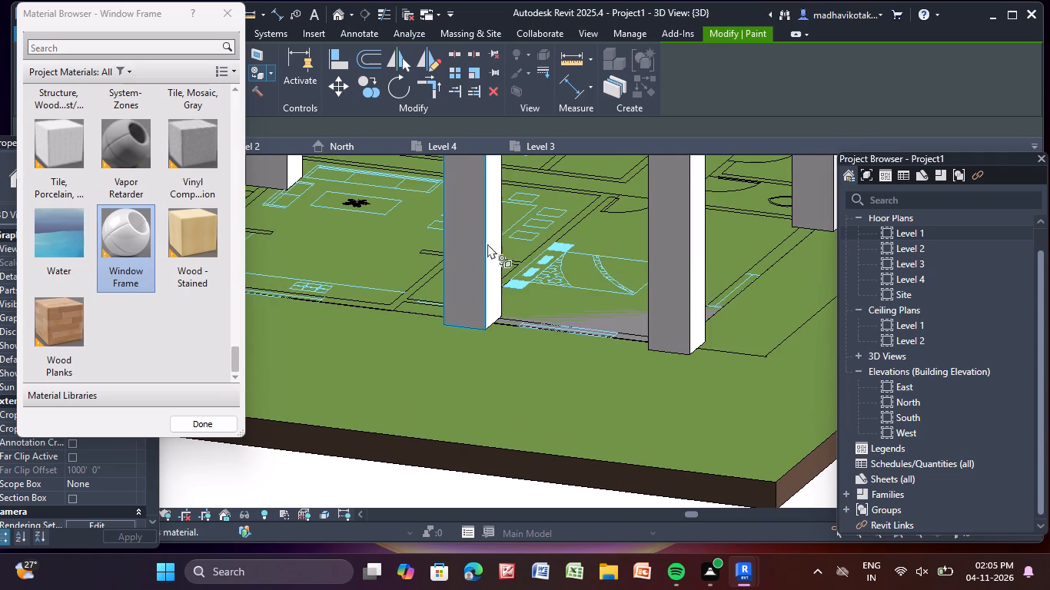
Paint the dark side face of the middle short-end column nearest the far corner with Window Frame.
scroll(517, 239, down, 4)
scroll(598, 261, down, 6)
shift+middle_drag(650, 309, 571, 320)
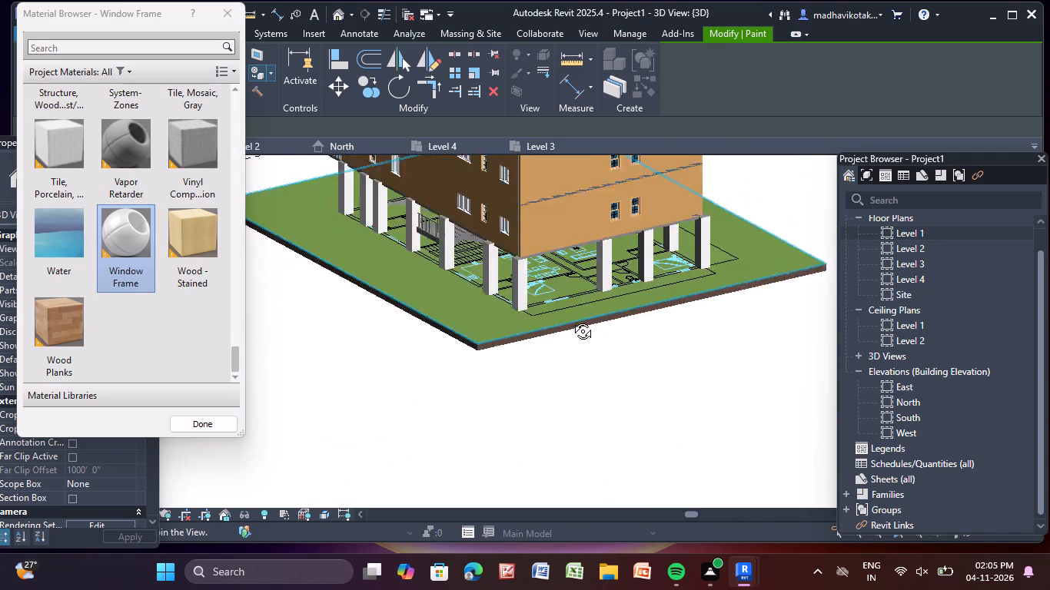
shift+middle_drag(571, 320, 553, 321)
scroll(603, 295, up, 11)
middle_drag(638, 267, 676, 267)
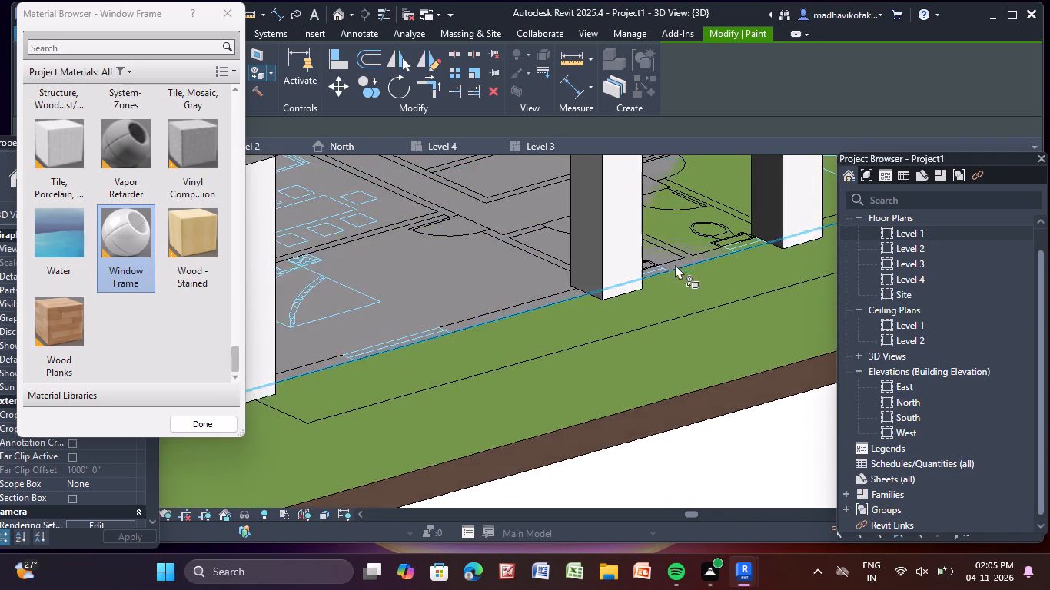
middle_drag(665, 257, 308, 263)
middle_drag(325, 257, 390, 276)
middle_drag(414, 263, 340, 499)
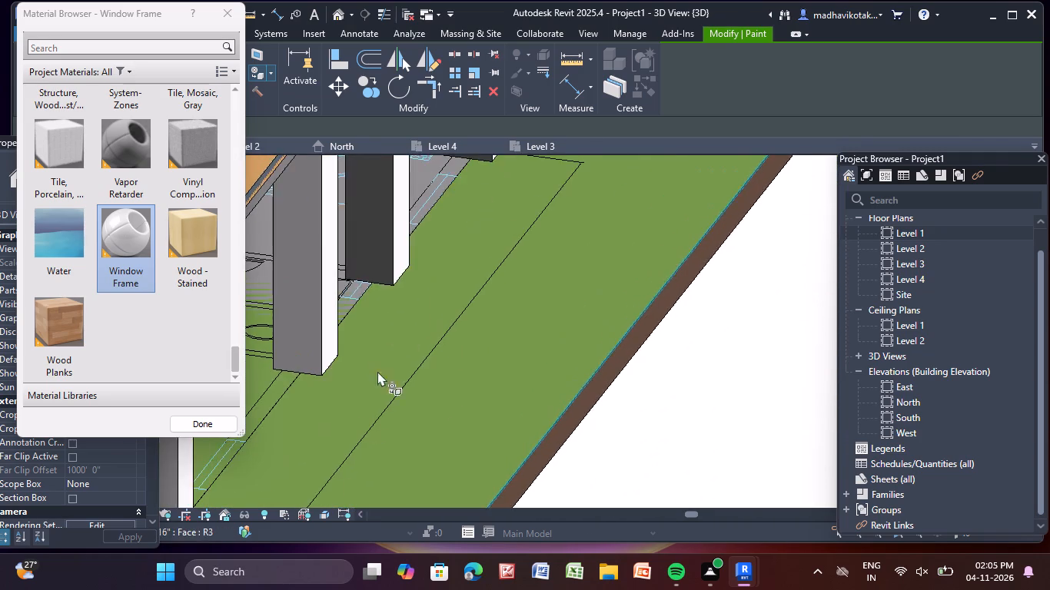
scroll(383, 277, up, 4)
click(373, 234)
Paint the dark side face of the far corner column with Window Frame.
scroll(374, 234, down, 8)
middle_drag(377, 237, 317, 448)
scroll(384, 336, up, 1)
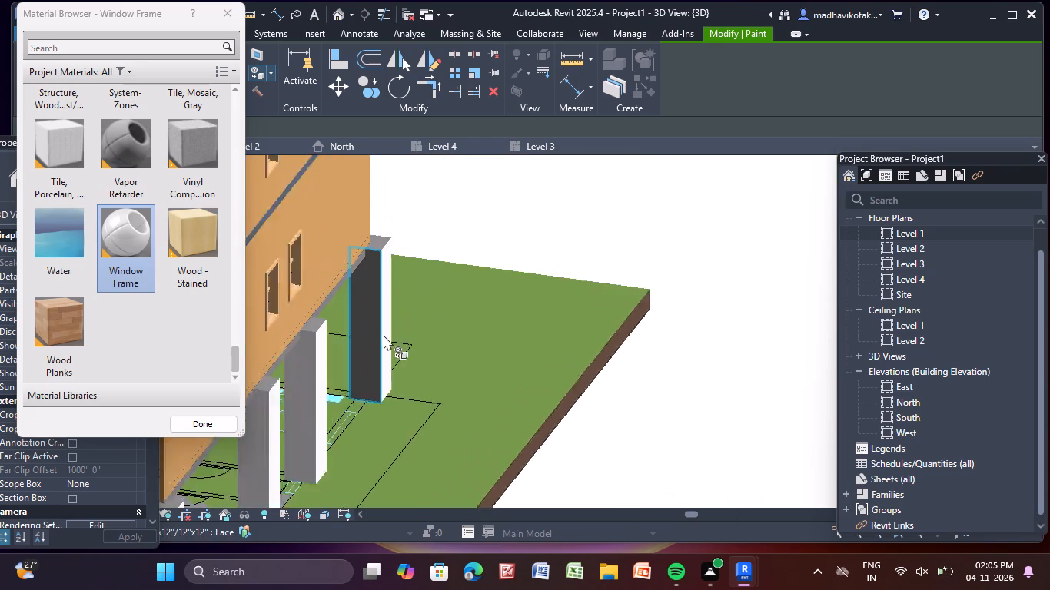
scroll(384, 335, up, 8)
click(360, 323)
Paint the balcony-facing sides of the second, third and fourth long-side columns from the front balcony corner with Window Frame.
scroll(362, 321, down, 13)
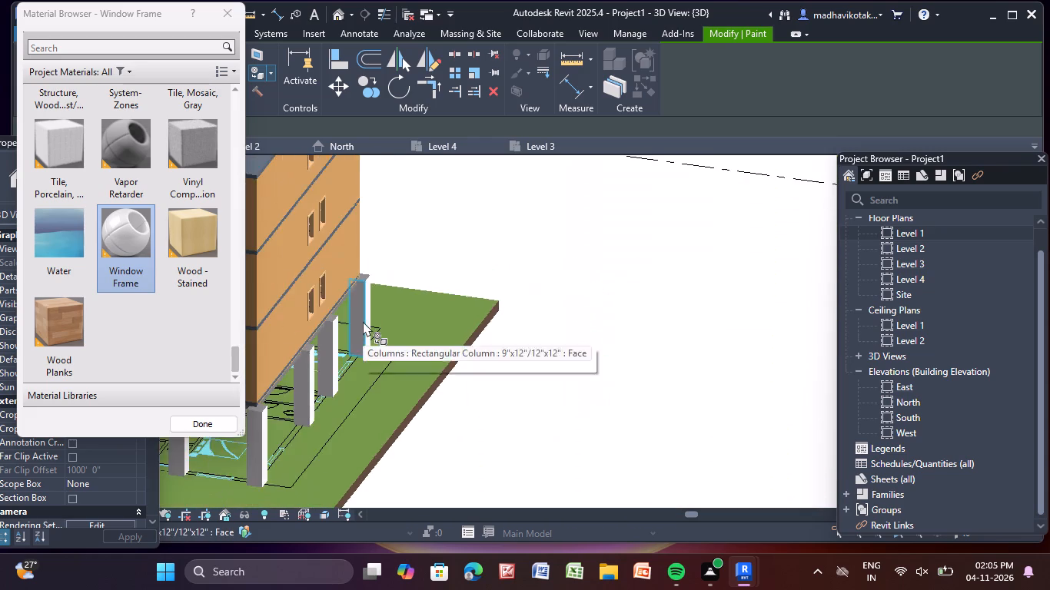
scroll(363, 321, down, 12)
middle_drag(357, 399, 543, 392)
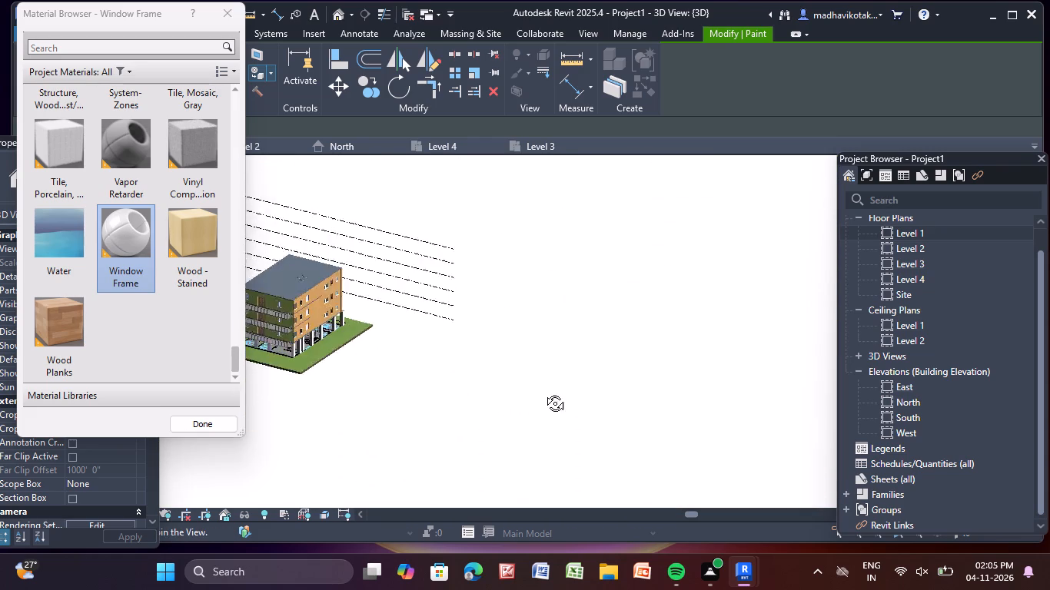
middle_drag(543, 392, 555, 389)
scroll(228, 320, up, 13)
middle_drag(316, 366, 311, 366)
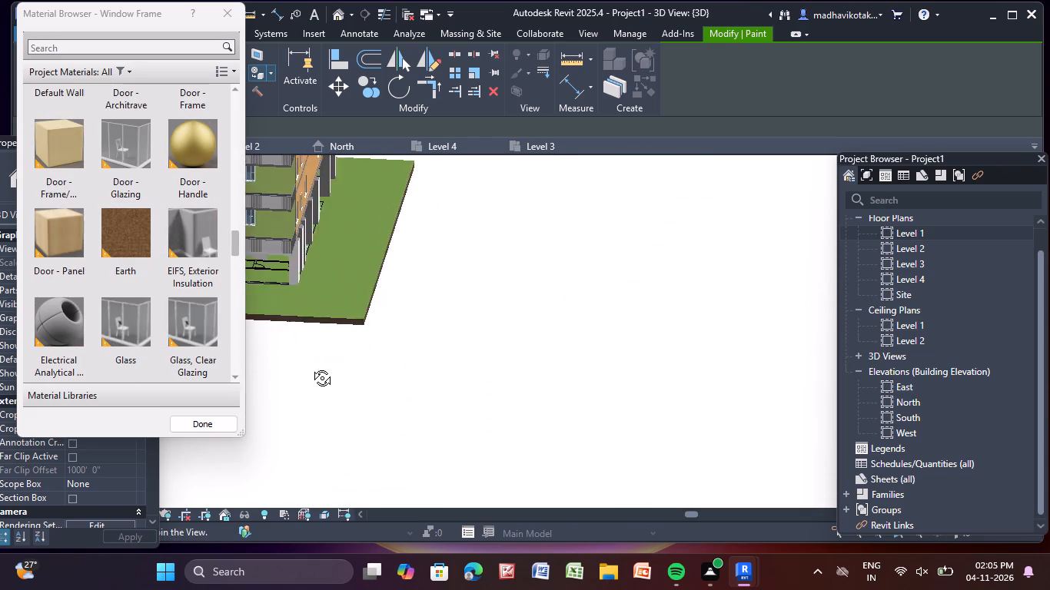
middle_drag(311, 366, 271, 371)
middle_drag(460, 313, 612, 442)
scroll(400, 386, up, 8)
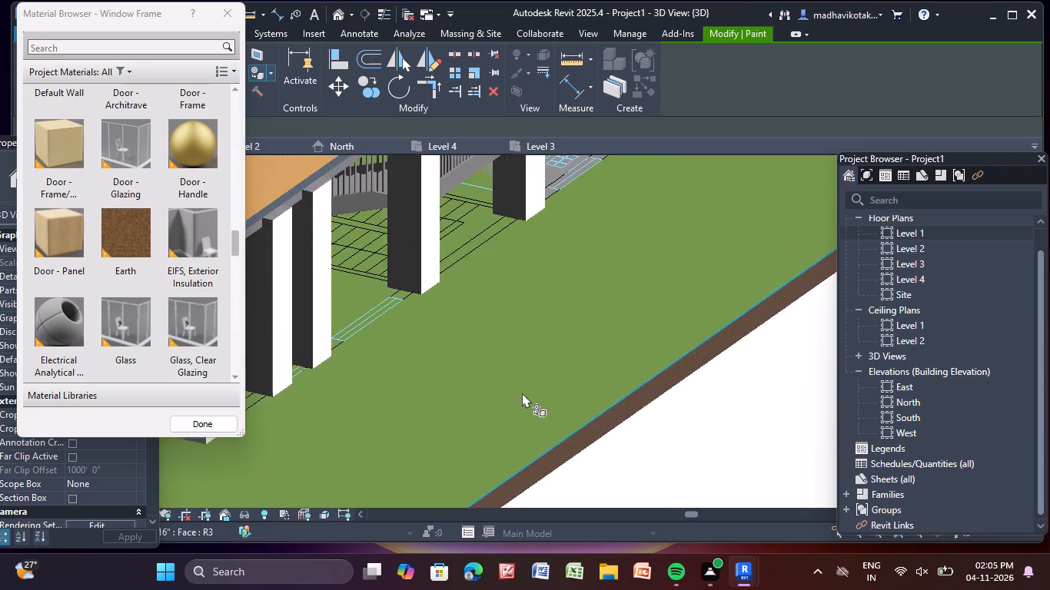
scroll(522, 393, up, 5)
click(387, 237)
scroll(393, 240, down, 3)
middle_drag(395, 243, 645, 250)
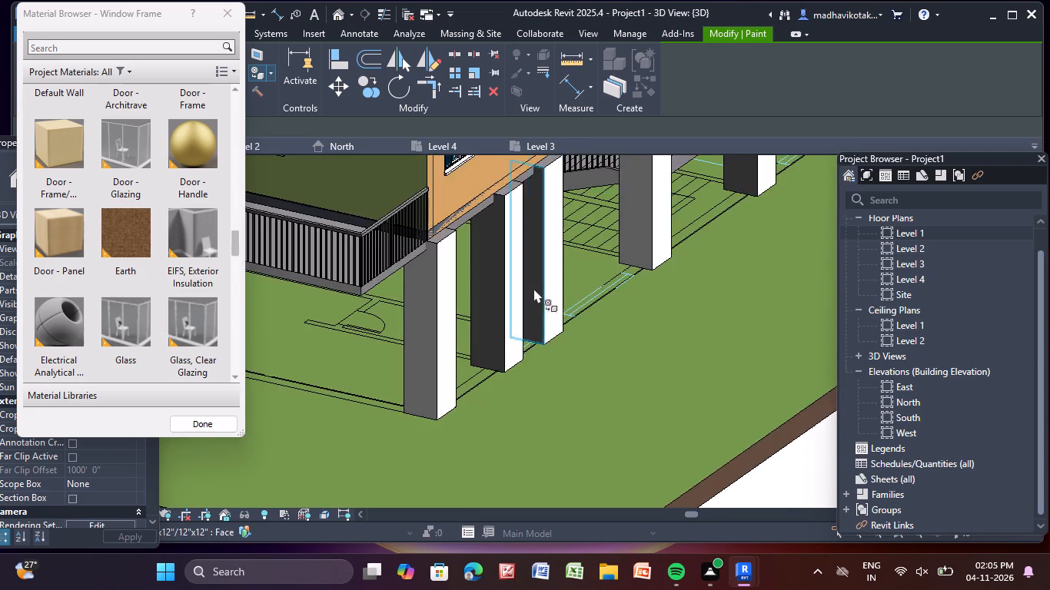
scroll(531, 291, up, 2)
scroll(462, 364, up, 4)
click(490, 361)
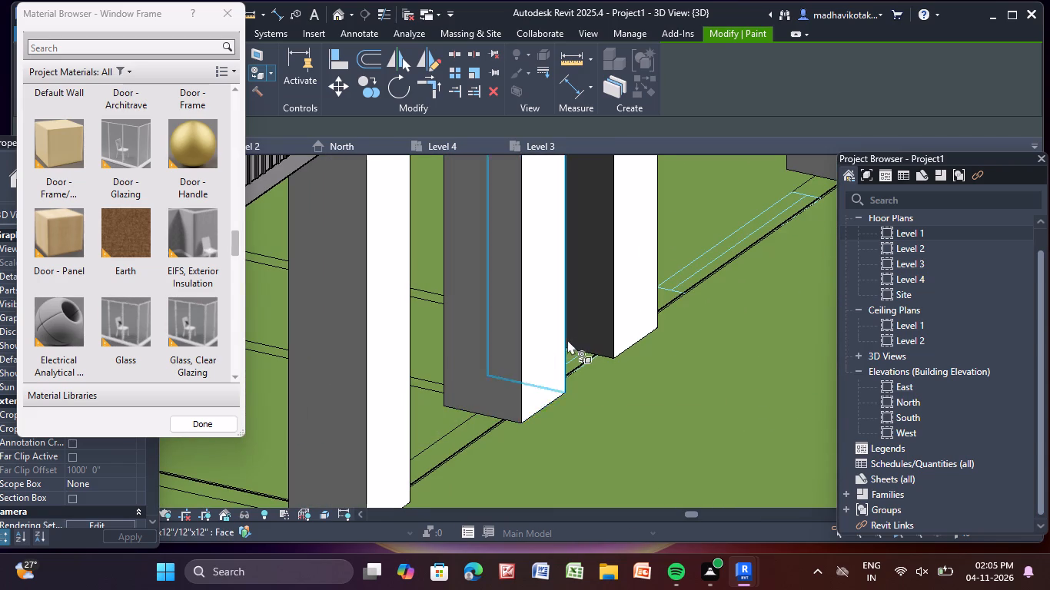
click(594, 324)
Paint the balcony-facing sides of the last three long-side columns, through the far corner column, with Window Frame.
scroll(593, 323, down, 6)
middle_drag(593, 323, 468, 375)
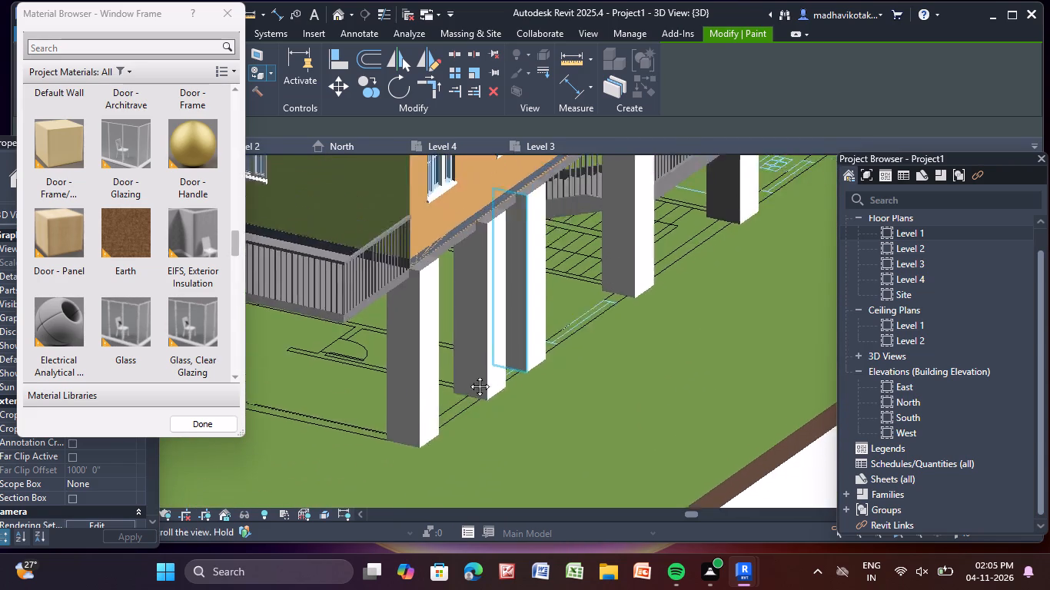
middle_drag(468, 375, 234, 470)
scroll(356, 317, up, 4)
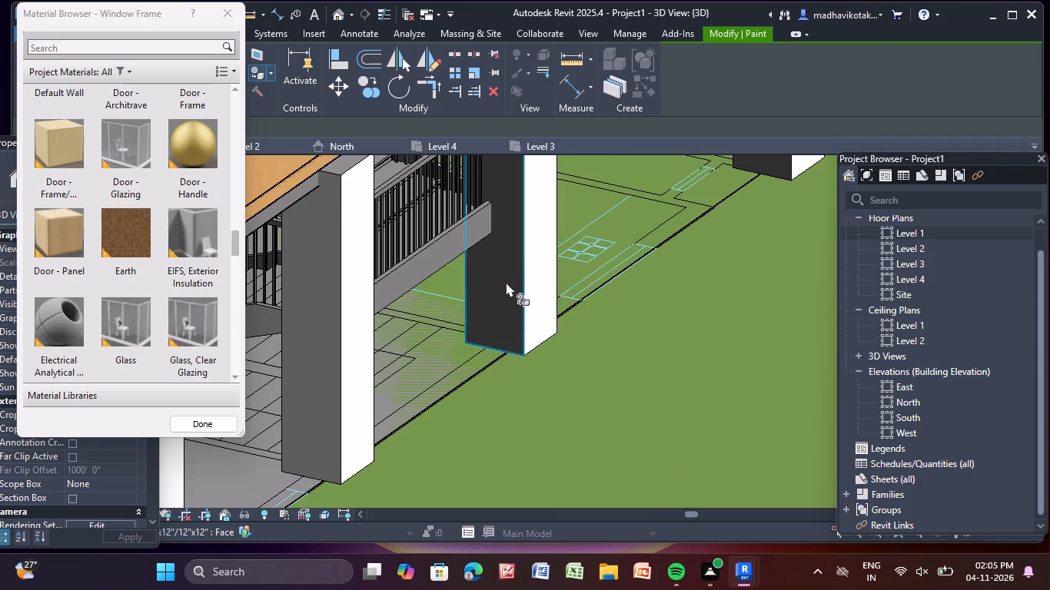
click(505, 281)
scroll(520, 273, down, 6)
middle_drag(522, 273, 231, 526)
scroll(265, 493, up, 4)
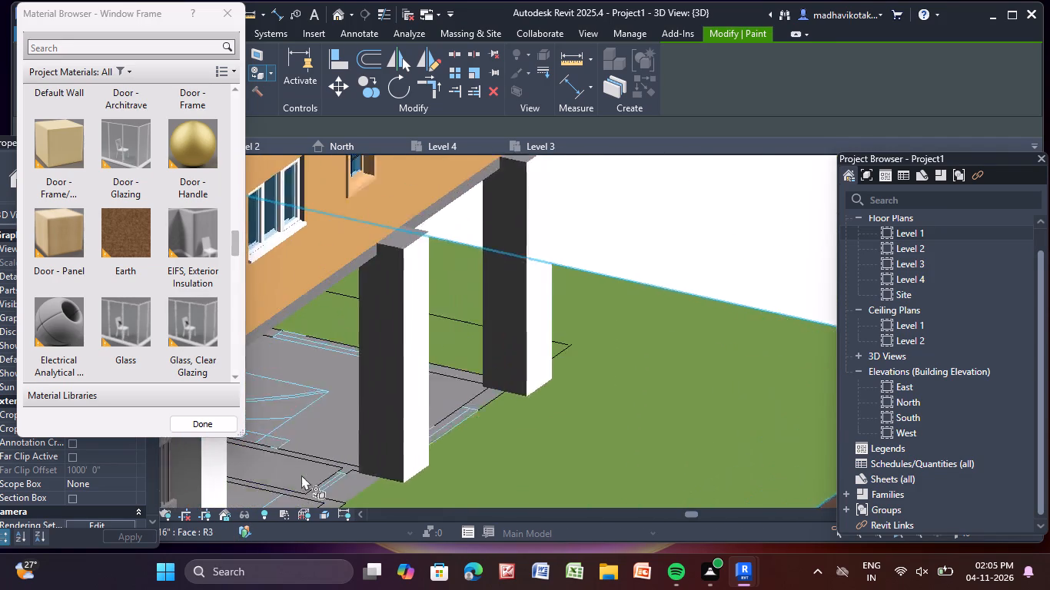
scroll(301, 475, up, 1)
scroll(357, 439, up, 5)
click(424, 421)
scroll(422, 421, down, 4)
middle_drag(422, 421, 285, 582)
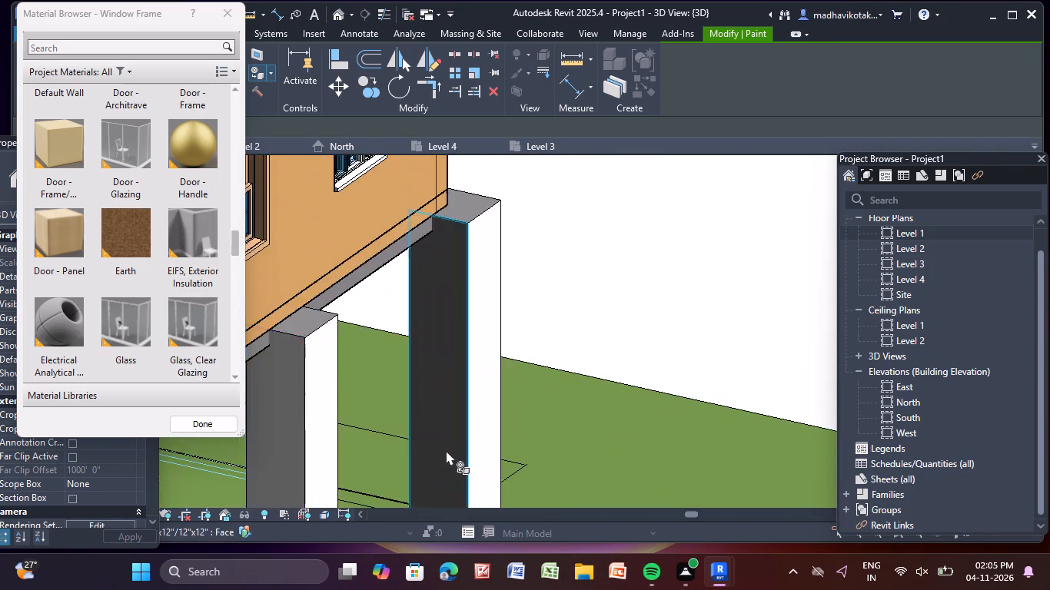
scroll(446, 450, up, 4)
click(459, 439)
Paint the dark side faces of the columns under the front balcony with Window Frame.
scroll(459, 437, down, 16)
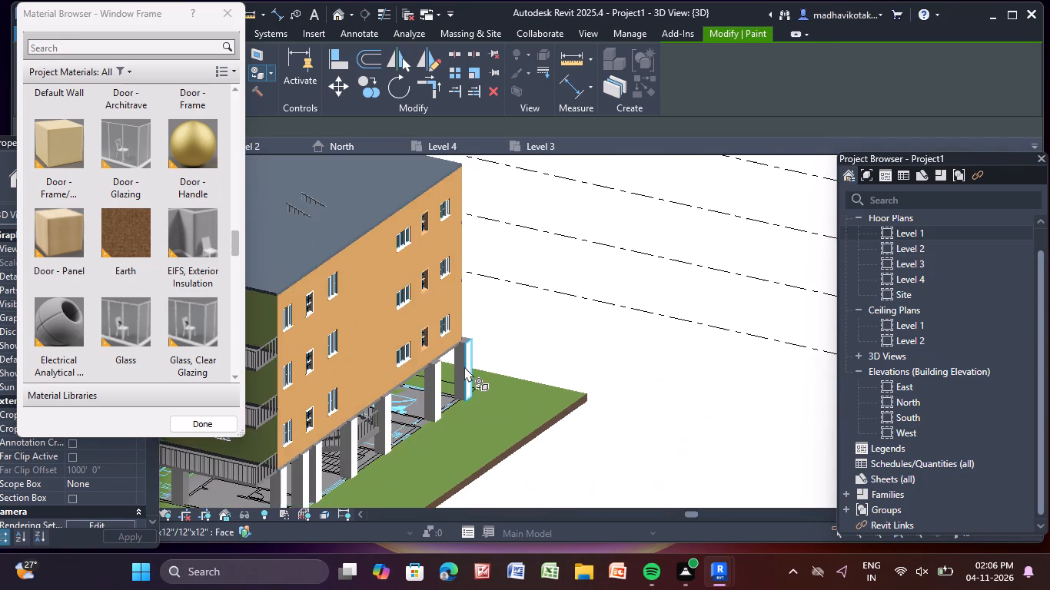
middle_drag(467, 363, 553, 262)
shift+middle_drag(401, 531, 457, 496)
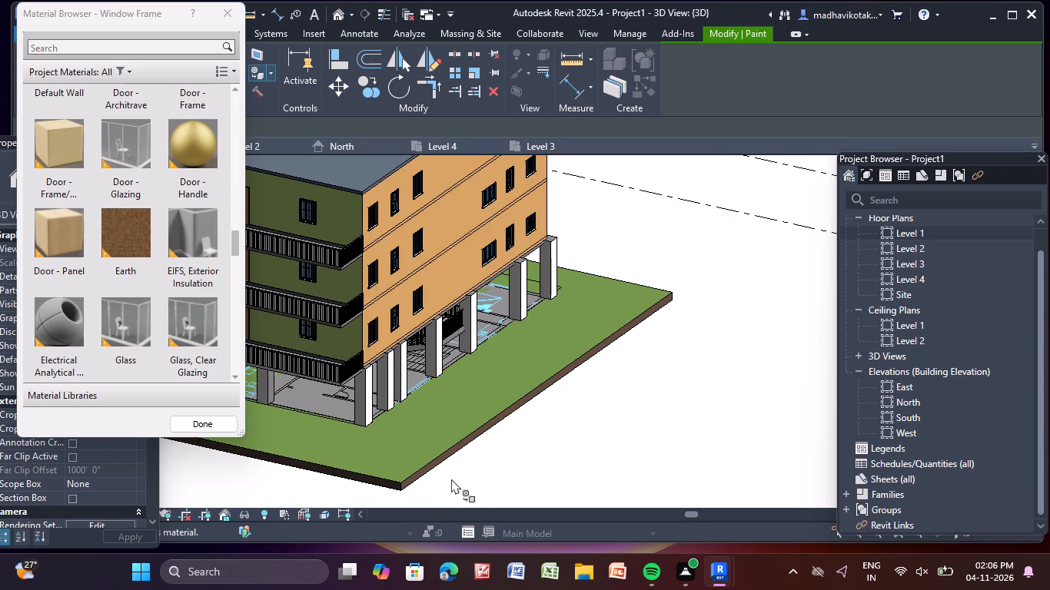
scroll(447, 474, down, 2)
middle_drag(447, 472, 529, 426)
scroll(463, 409, up, 4)
middle_drag(409, 396, 460, 395)
scroll(457, 402, up, 6)
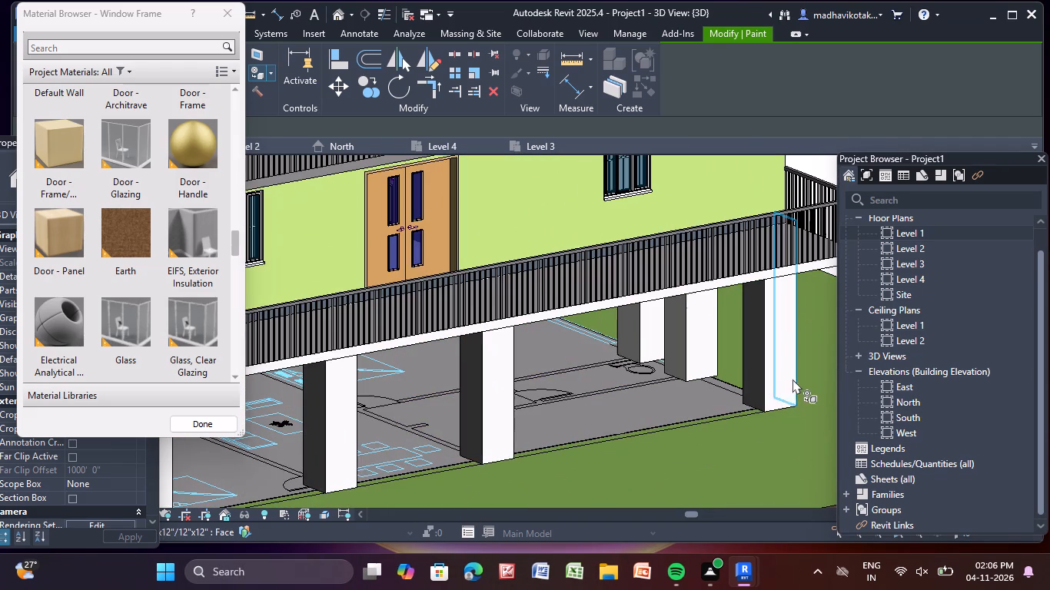
click(754, 369)
shift+middle_drag(585, 410, 620, 415)
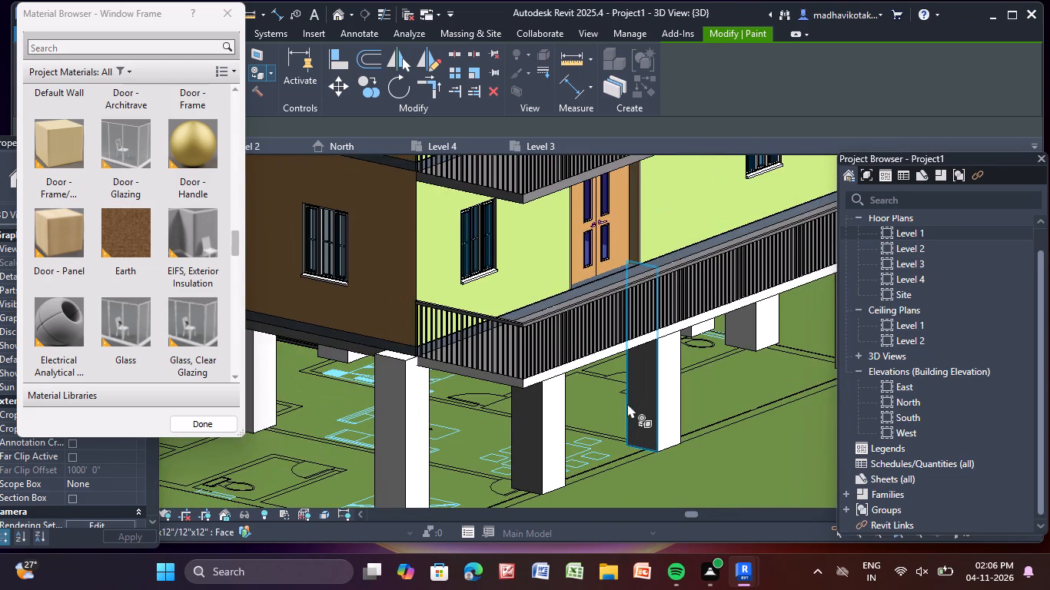
click(653, 402)
click(643, 406)
click(525, 466)
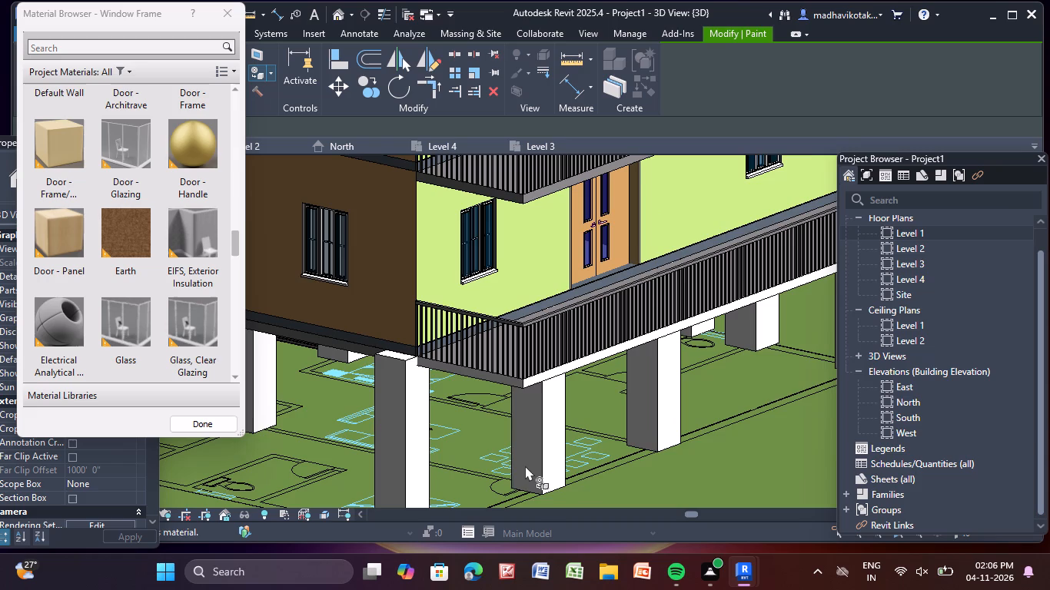
Paint the remaining dark side face of the column partly hidden behind its neighbour with Window Frame.
middle_drag(525, 466, 602, 452)
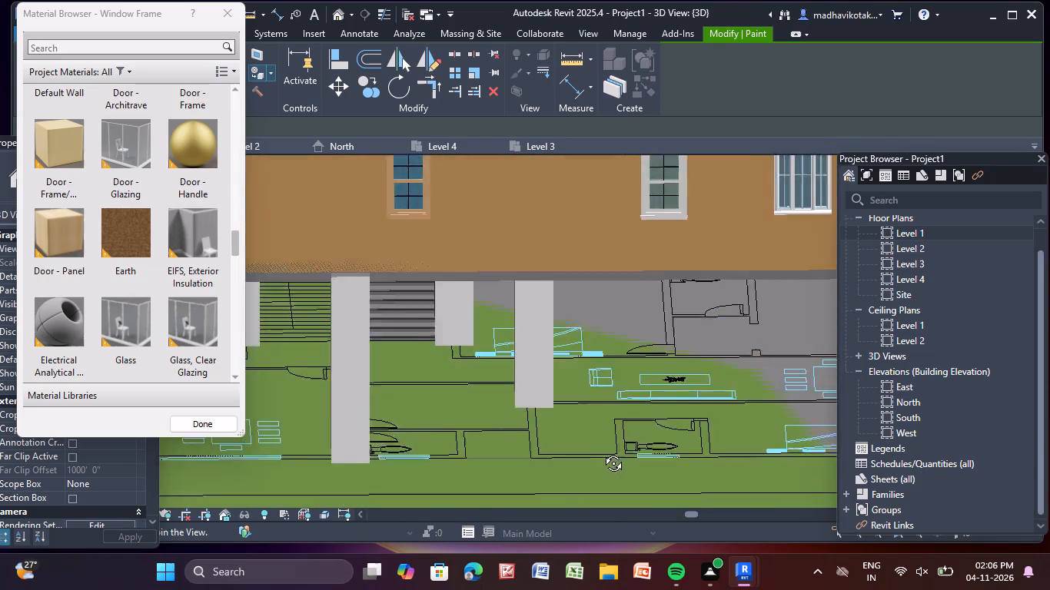
middle_drag(602, 452, 662, 446)
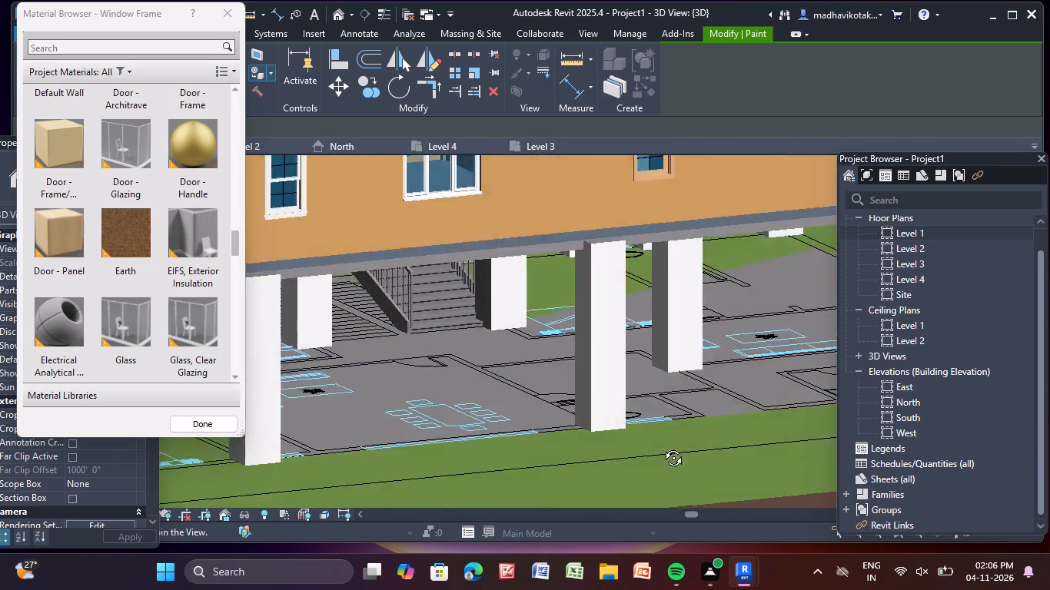
middle_drag(662, 446, 683, 452)
scroll(567, 380, up, 14)
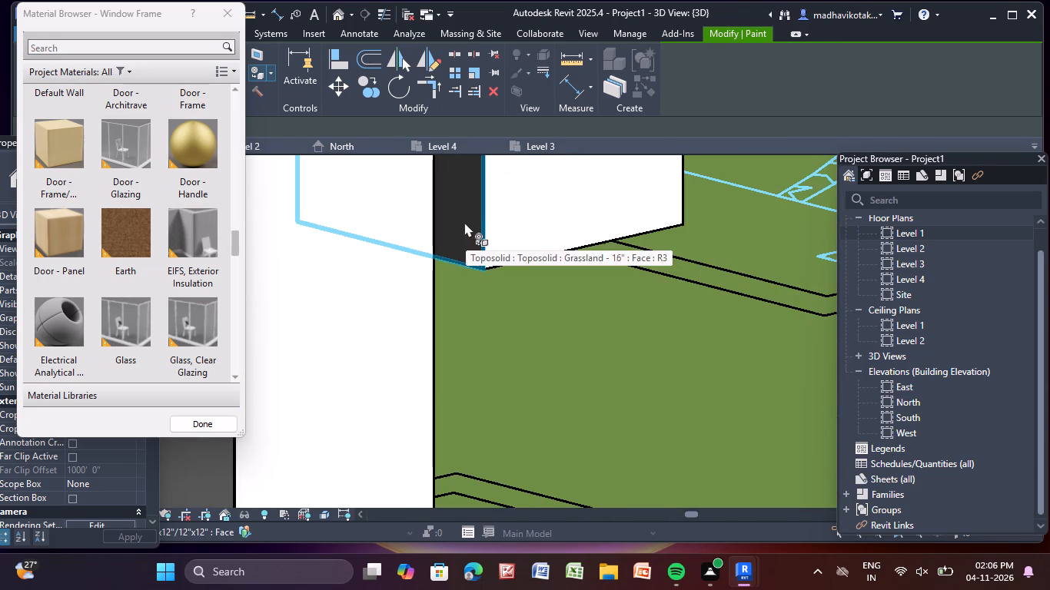
click(464, 218)
Examine the ground-level columns all around the building and from the front for unpainted faces.
scroll(519, 330, down, 12)
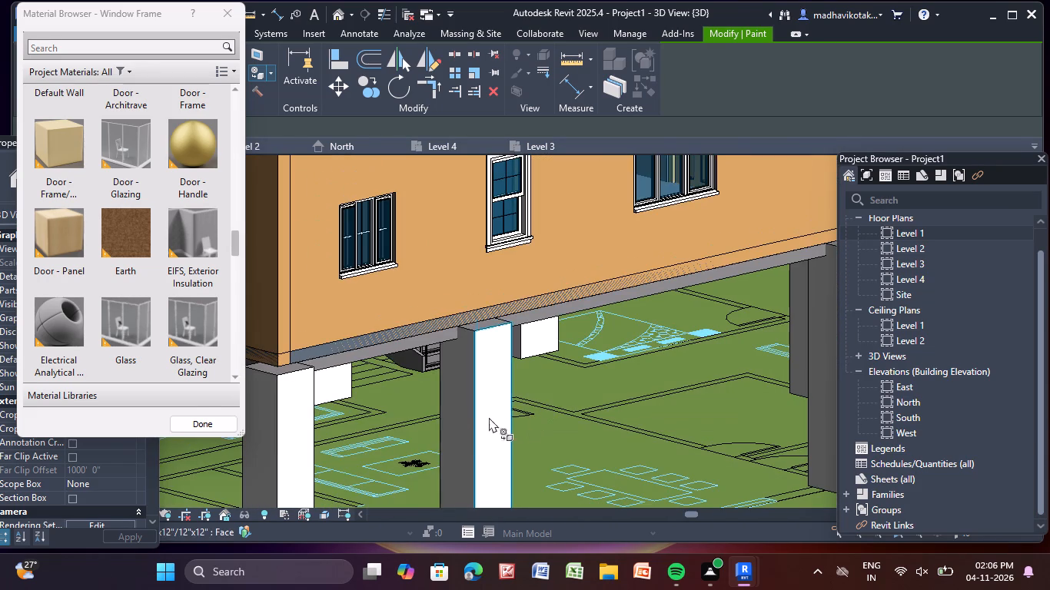
shift+middle_drag(447, 423, 606, 393)
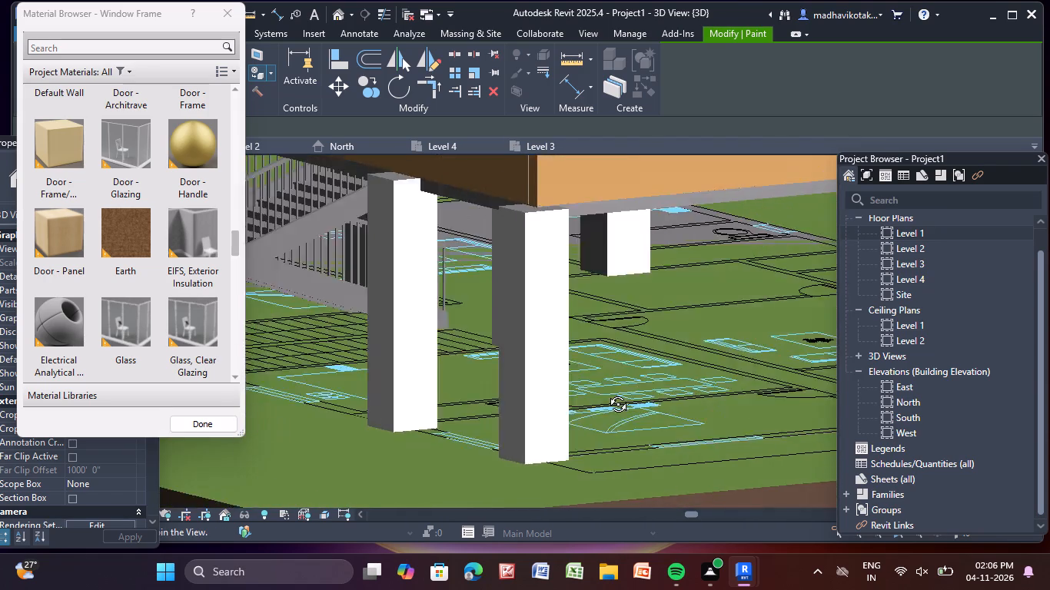
shift+middle_drag(606, 393, 979, 442)
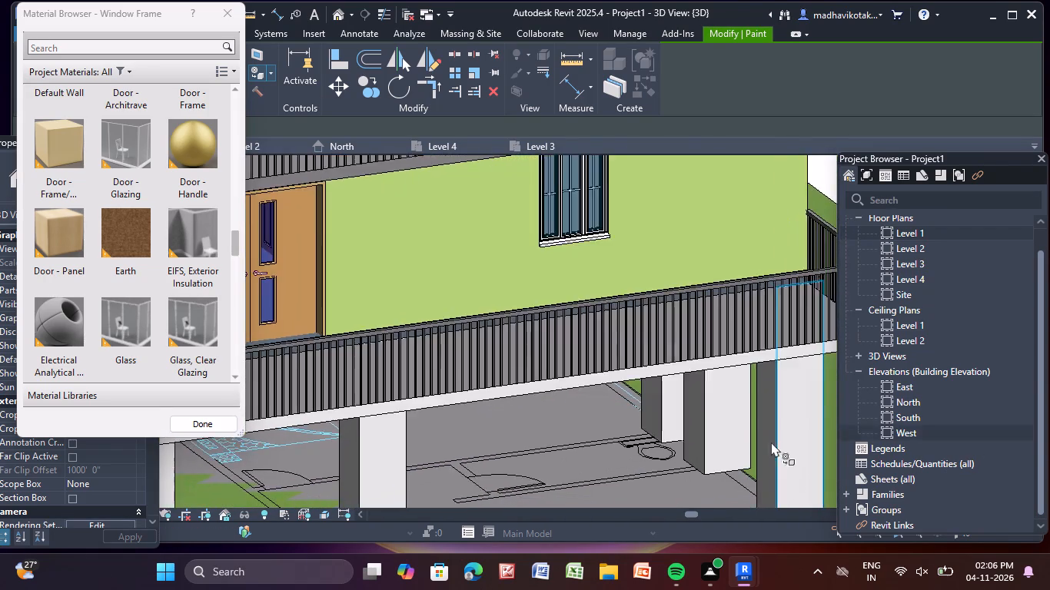
scroll(767, 437, down, 12)
shift+middle_drag(691, 440, 624, 386)
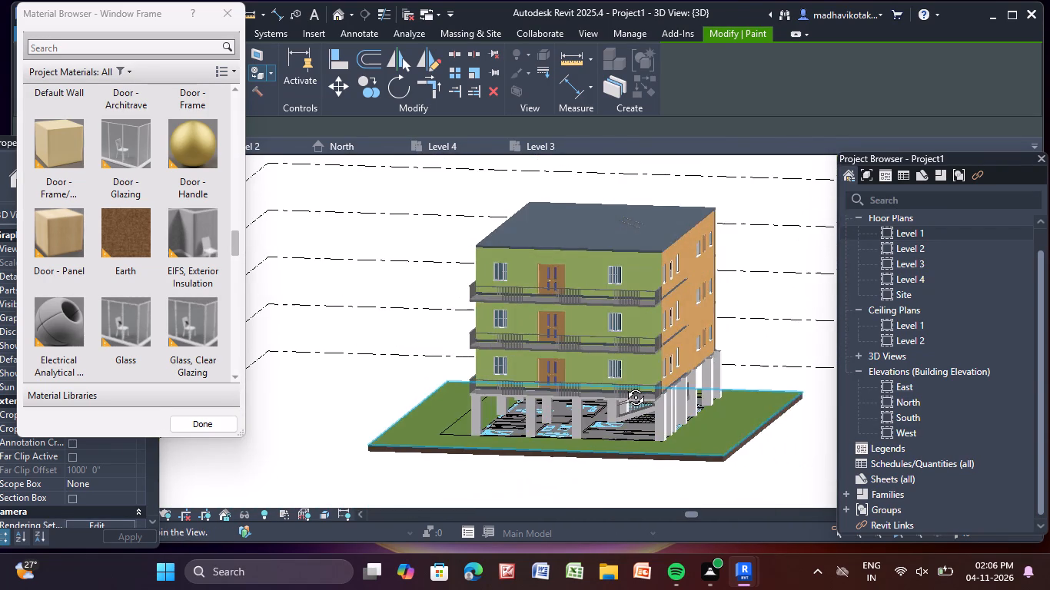
shift+middle_drag(624, 386, 644, 383)
scroll(599, 445, up, 4)
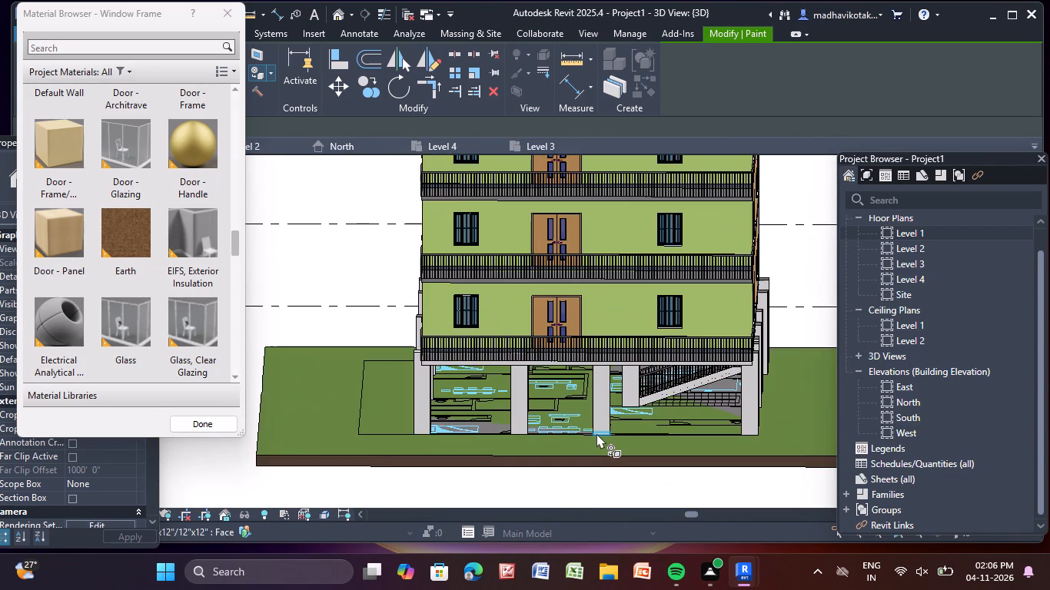
middle_drag(596, 433, 583, 479)
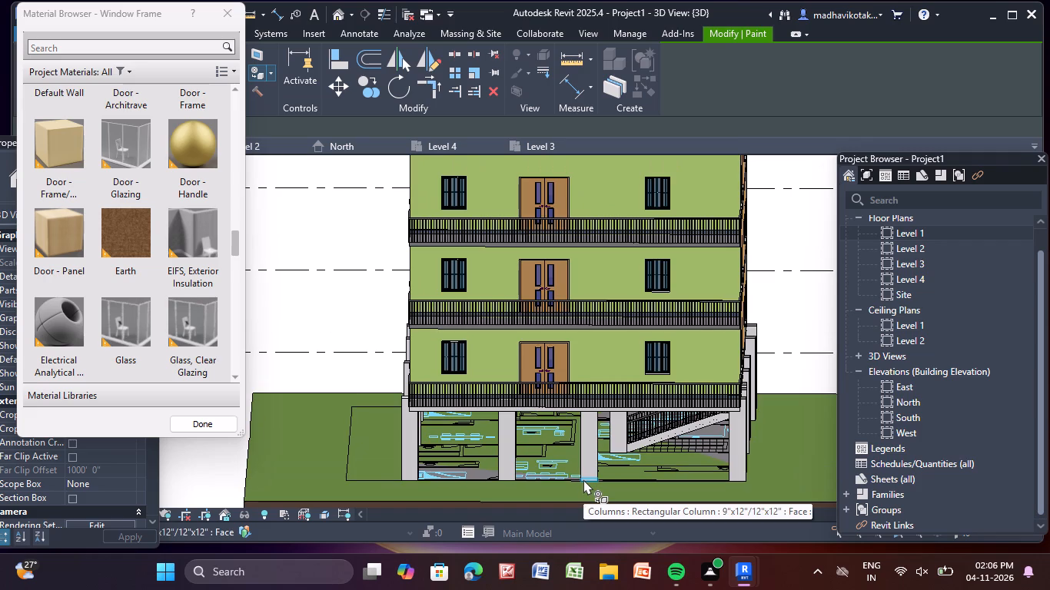
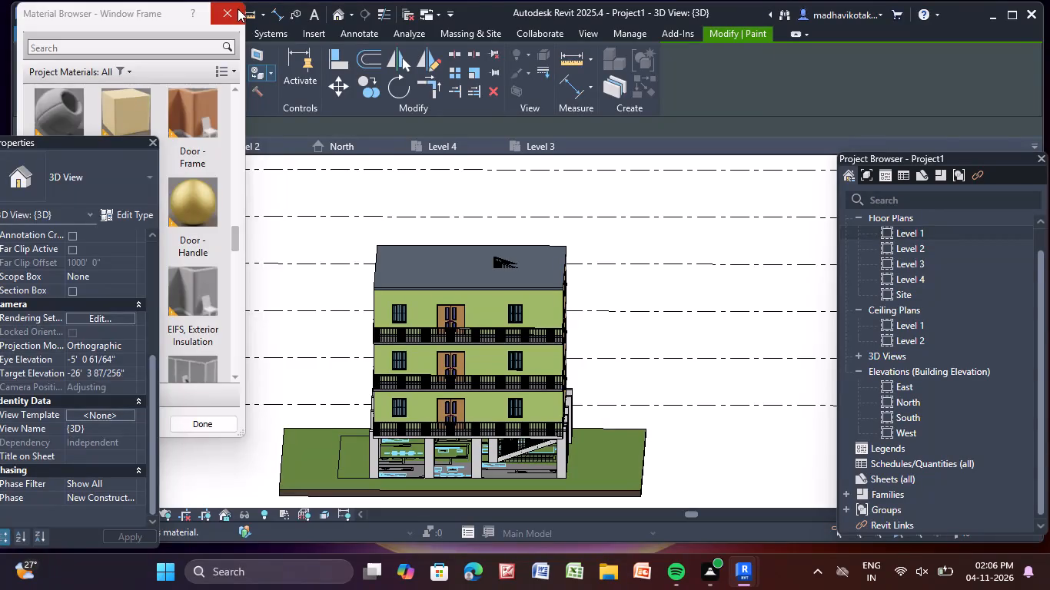
Close the Material Browser to end painting with the Window Frame material.
click(237, 8)
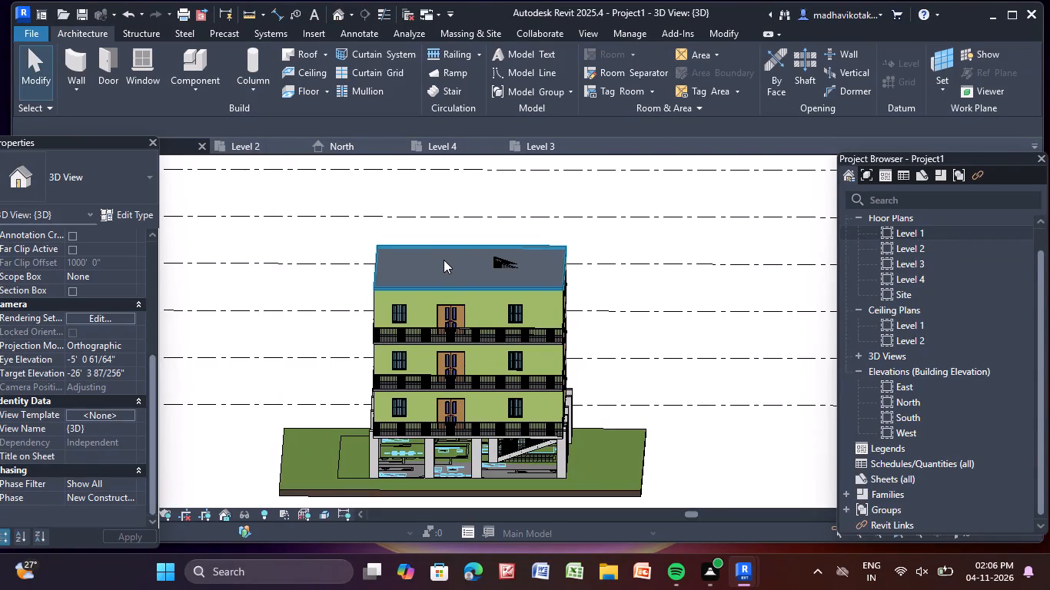
Examine the painted building from the front and at an angle, including the roof, balconies, side wall and ground-level columns.
scroll(443, 260, up, 5)
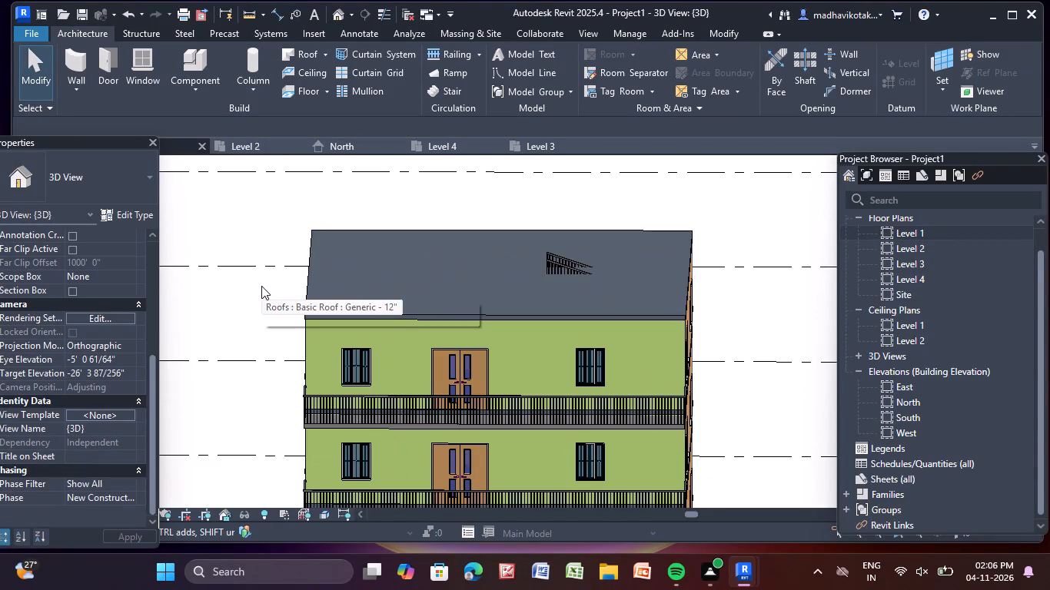
middle_drag(261, 285, 211, 144)
scroll(294, 284, down, 4)
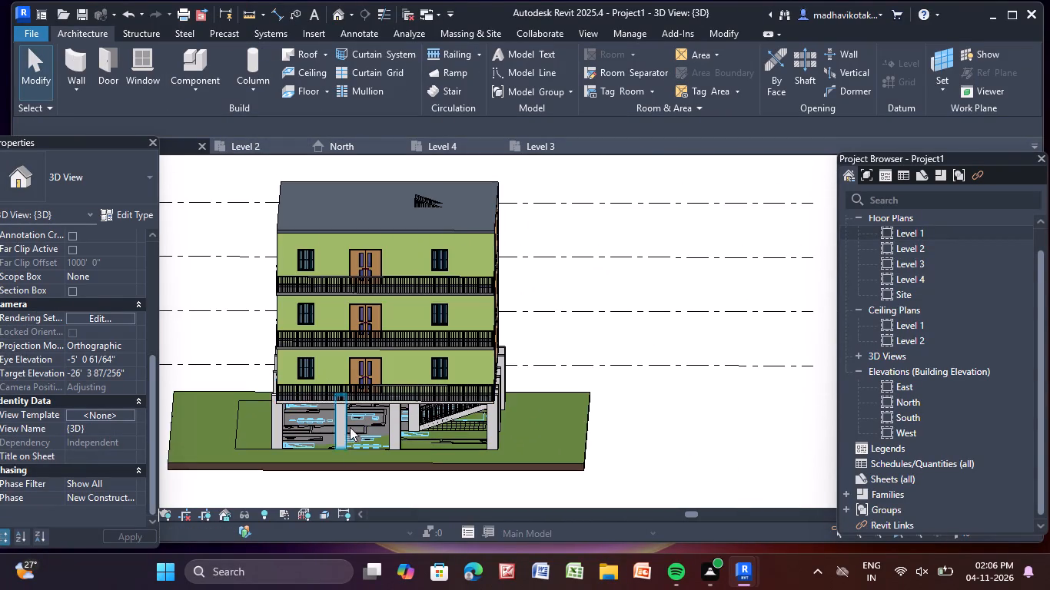
middle_drag(356, 455, 340, 423)
scroll(341, 426, up, 3)
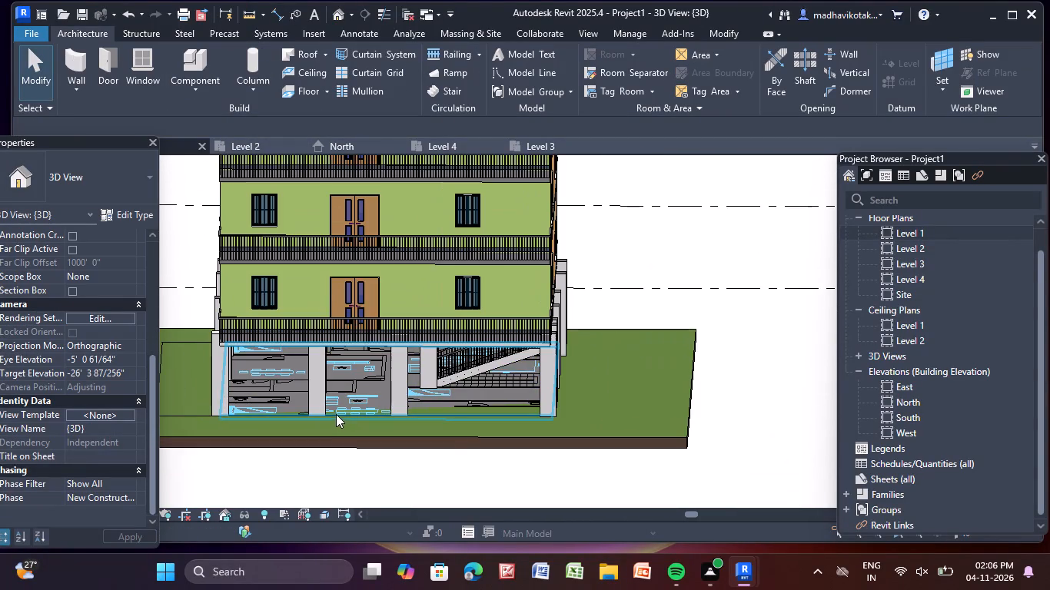
scroll(293, 426, down, 5)
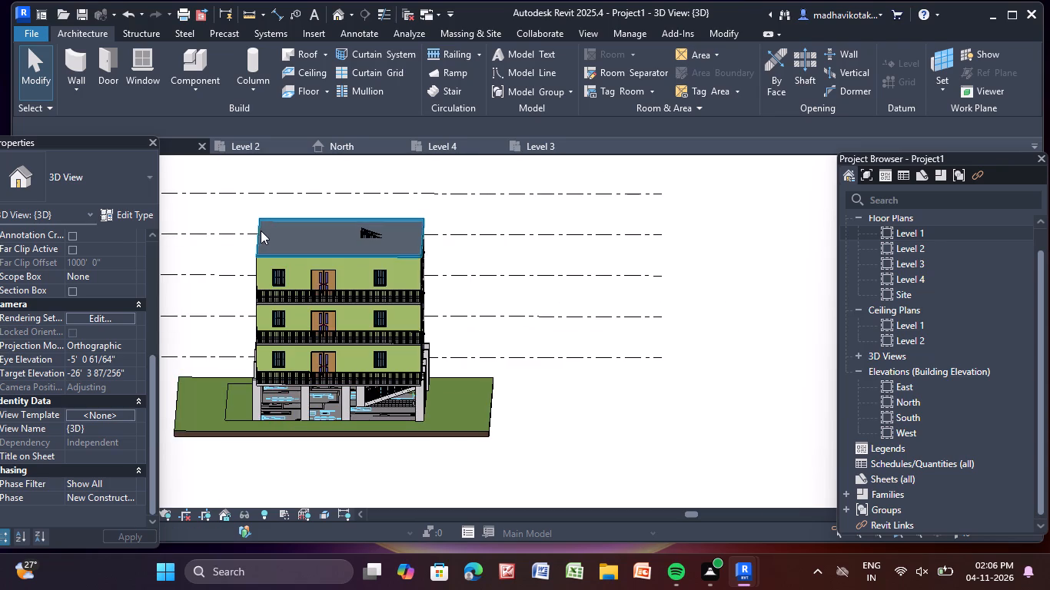
scroll(317, 257, down, 5)
middle_drag(321, 259, 403, 312)
scroll(403, 312, up, 4)
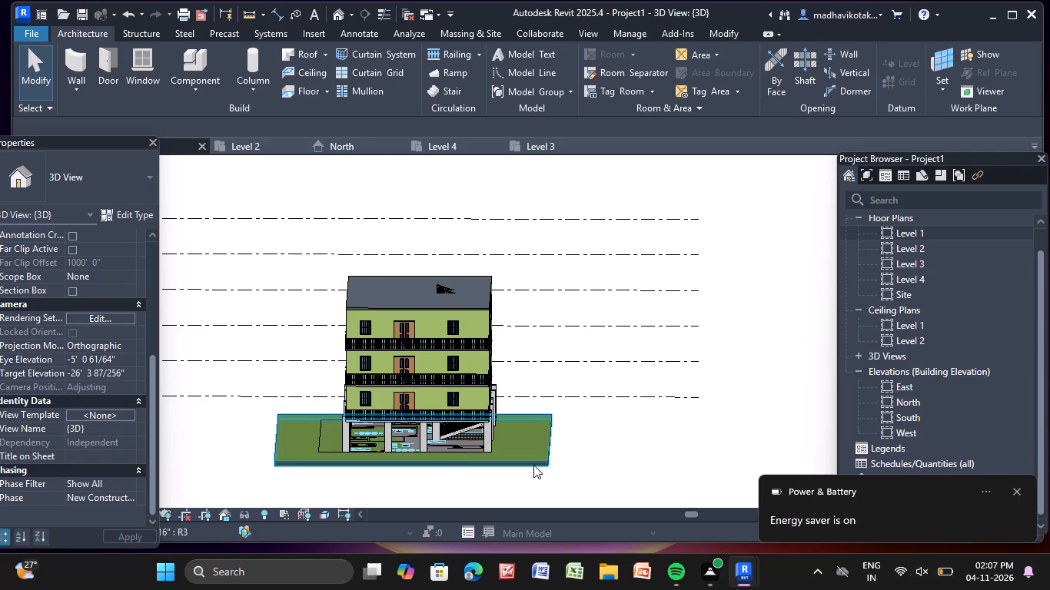
scroll(473, 383, up, 4)
middle_drag(476, 390, 570, 365)
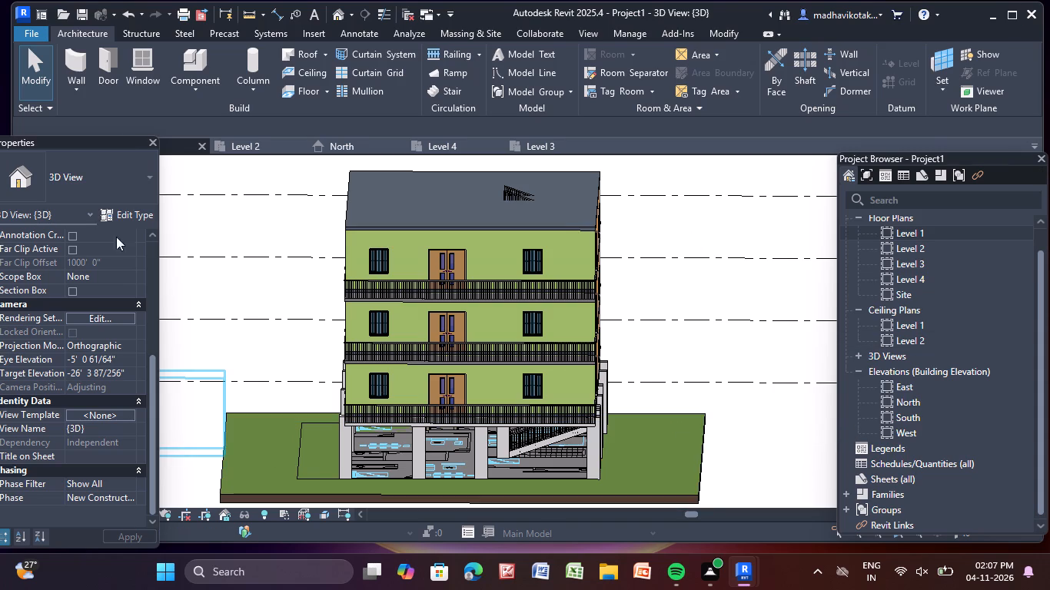
middle_drag(605, 353, 599, 350)
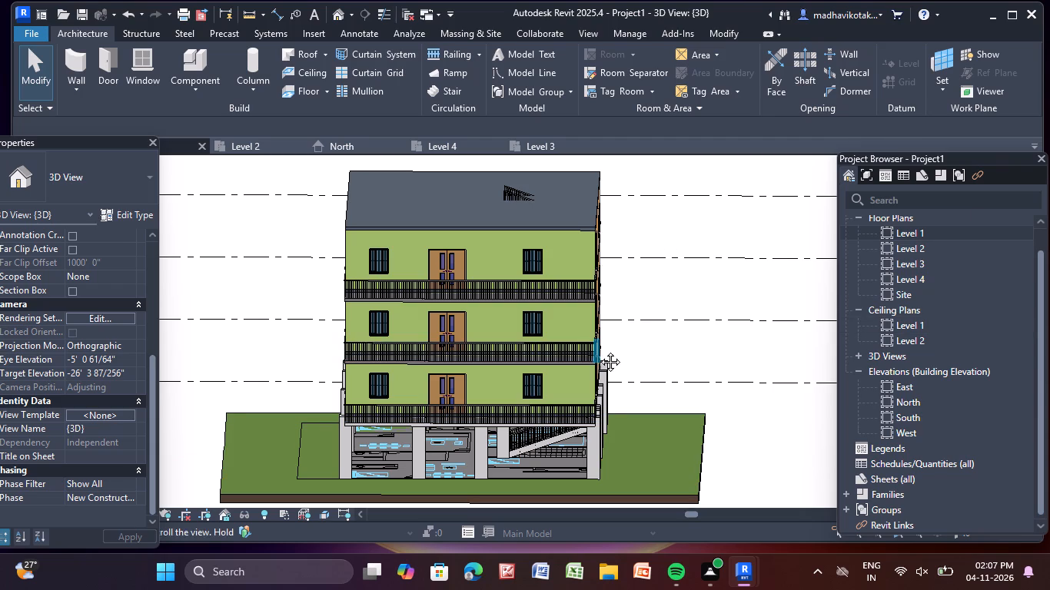
middle_drag(599, 350, 600, 336)
middle_drag(600, 336, 637, 358)
scroll(637, 358, up, 3)
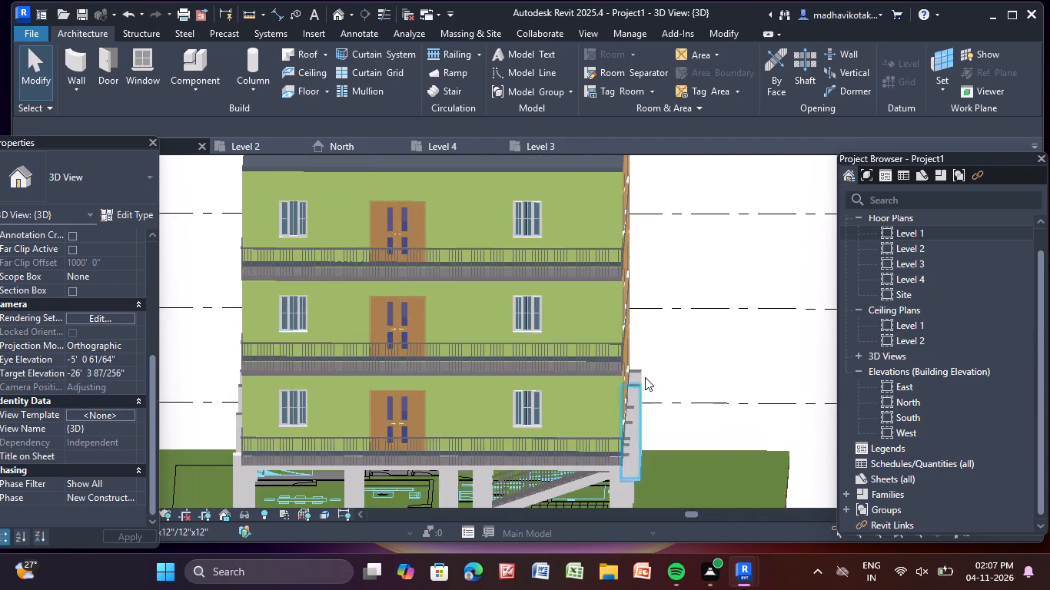
scroll(645, 377, down, 4)
middle_drag(720, 352, 739, 303)
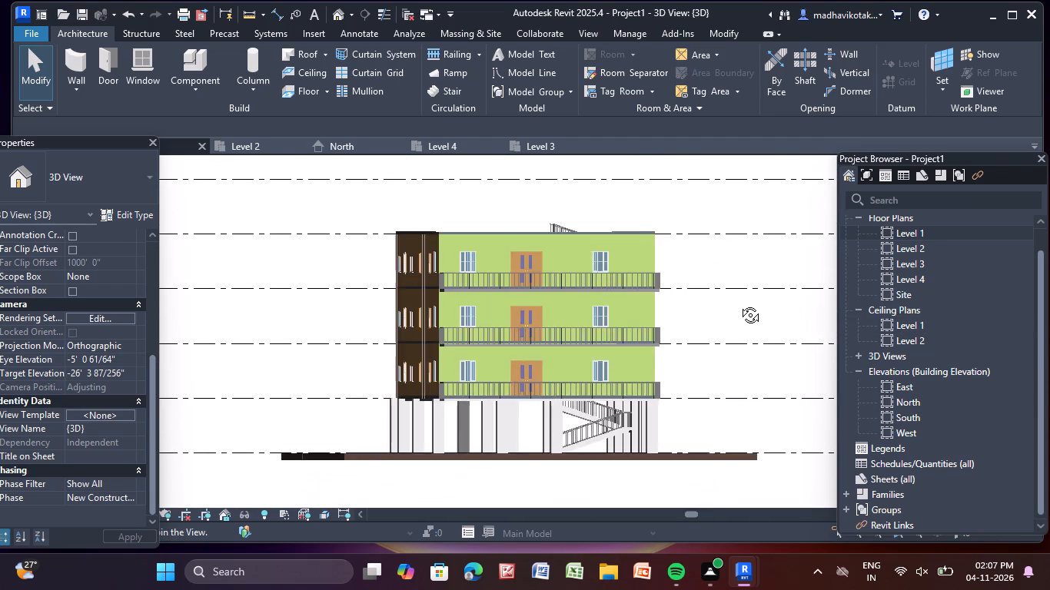
middle_drag(739, 303, 726, 316)
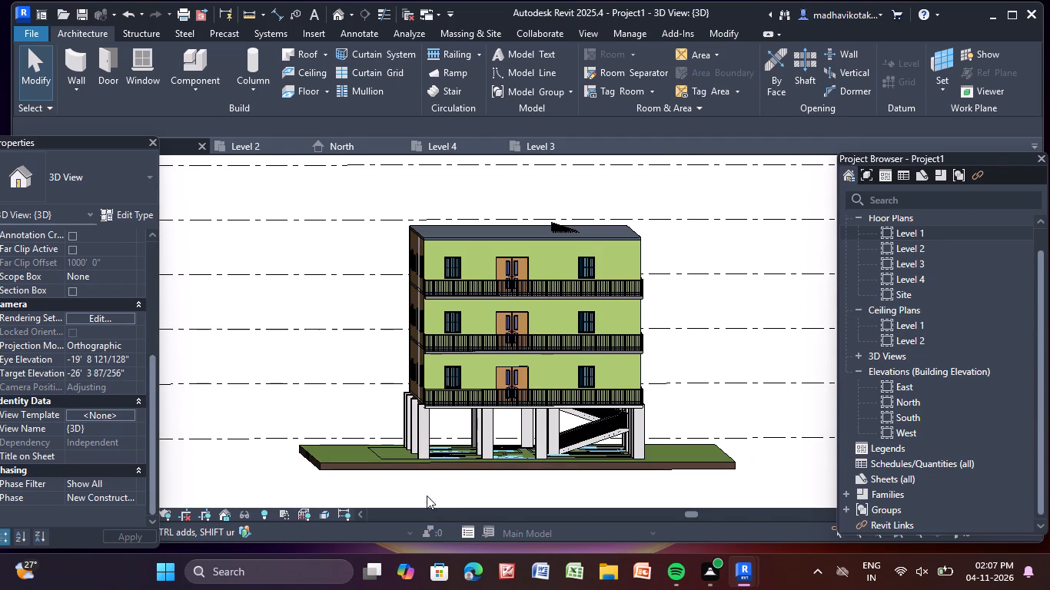
middle_click(748, 365)
scroll(756, 267, up, 1)
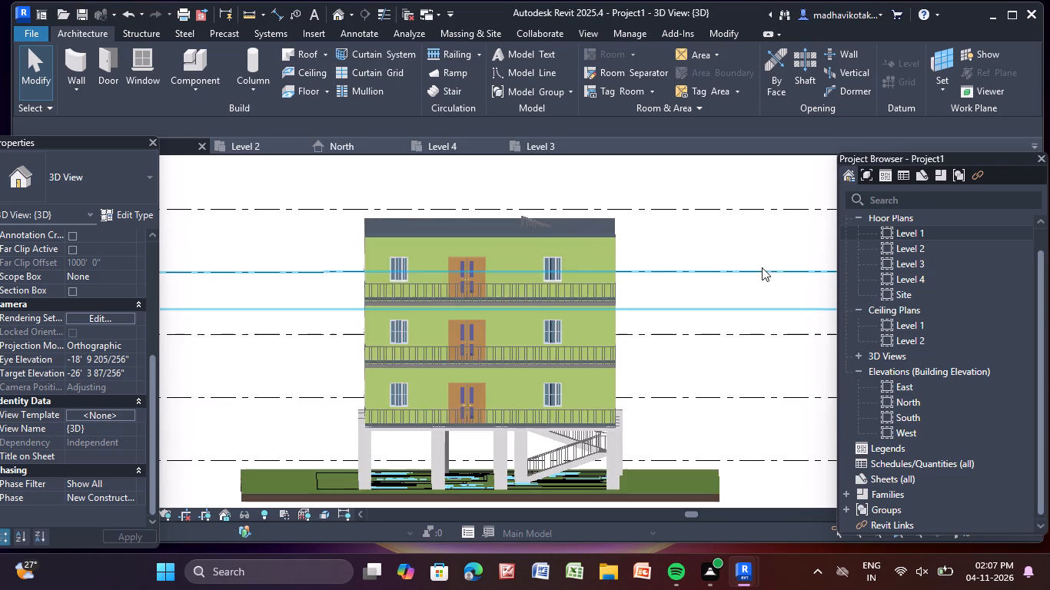
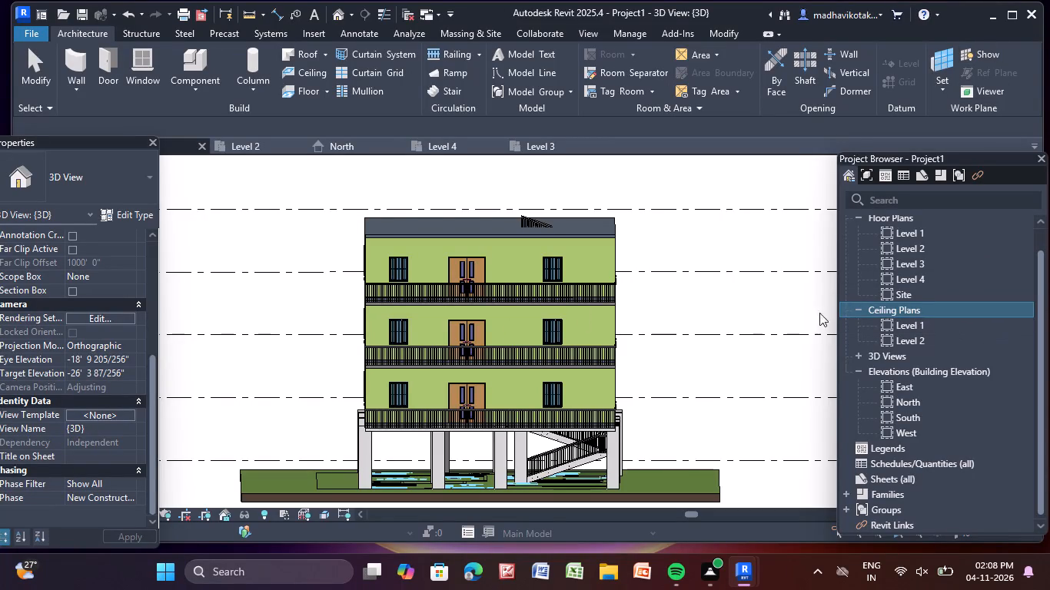
Open the Level 4 floor plan.
double_click(937, 273)
scroll(680, 339, down, 18)
middle_drag(656, 355, 578, 317)
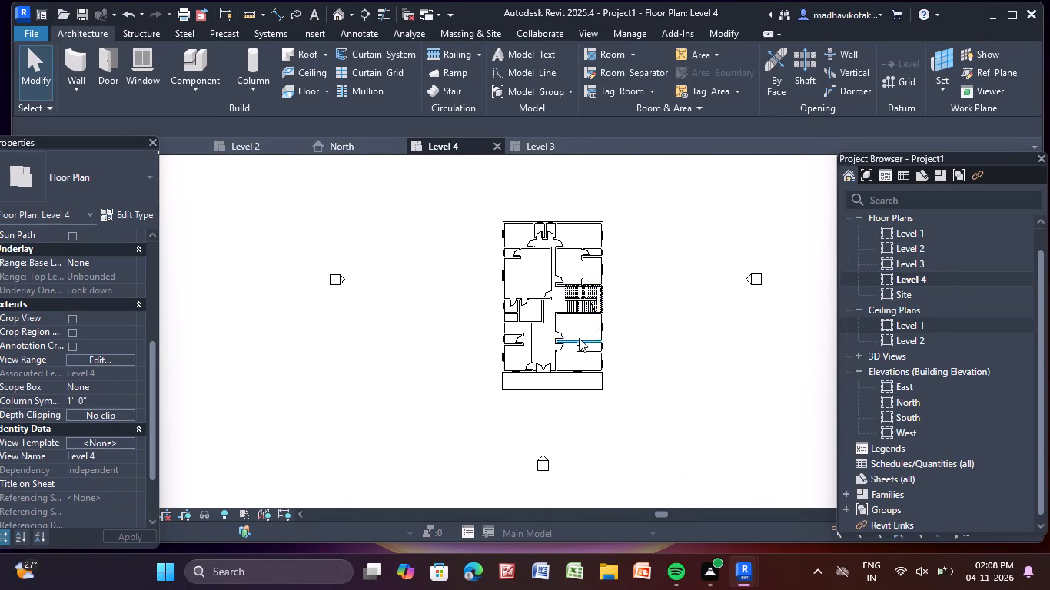
scroll(557, 375, up, 5)
scroll(530, 387, down, 2)
middle_drag(529, 387, 516, 421)
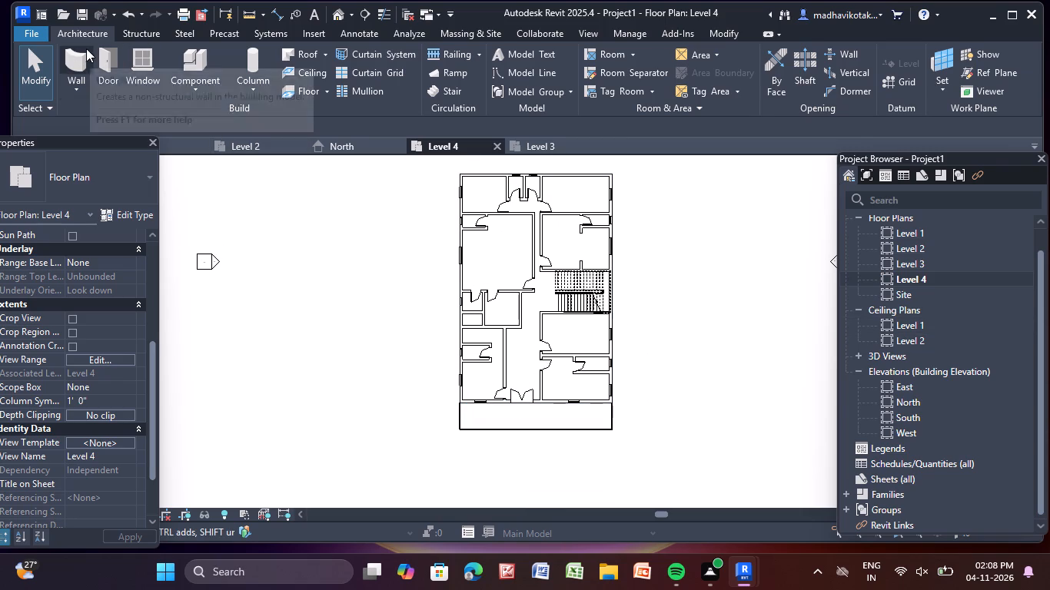
Draw a Generic - 4.5" p wall, 20' 0" high, along the west end of the Level 4 front balcony, from building corner to balcony corner.
click(76, 55)
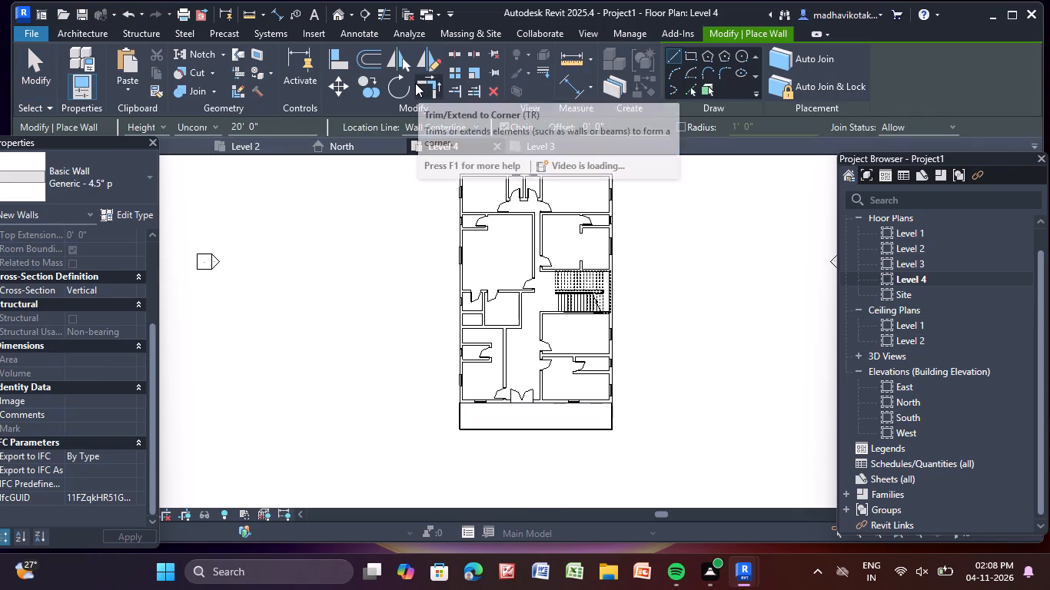
click(71, 30)
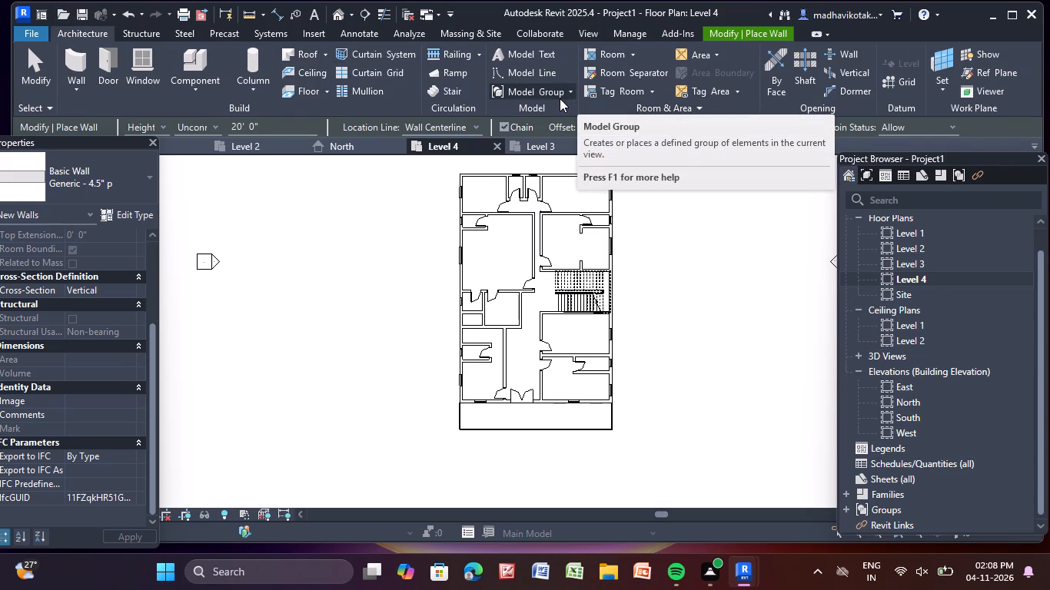
click(81, 51)
scroll(460, 379, up, 4)
scroll(494, 462, up, 2)
middle_drag(484, 456, 483, 452)
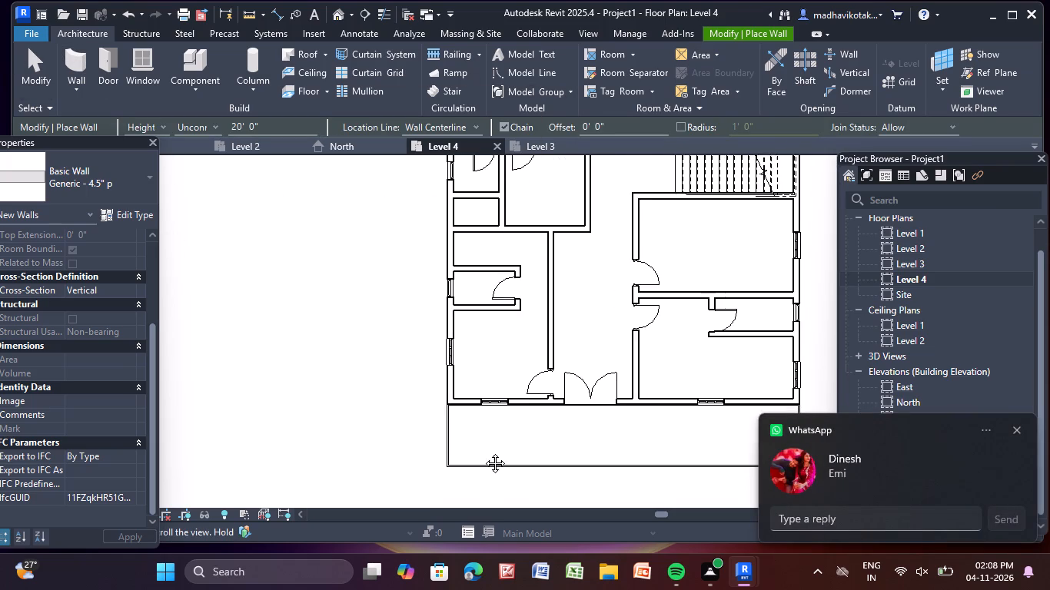
middle_drag(483, 452, 362, 317)
scroll(375, 325, up, 3)
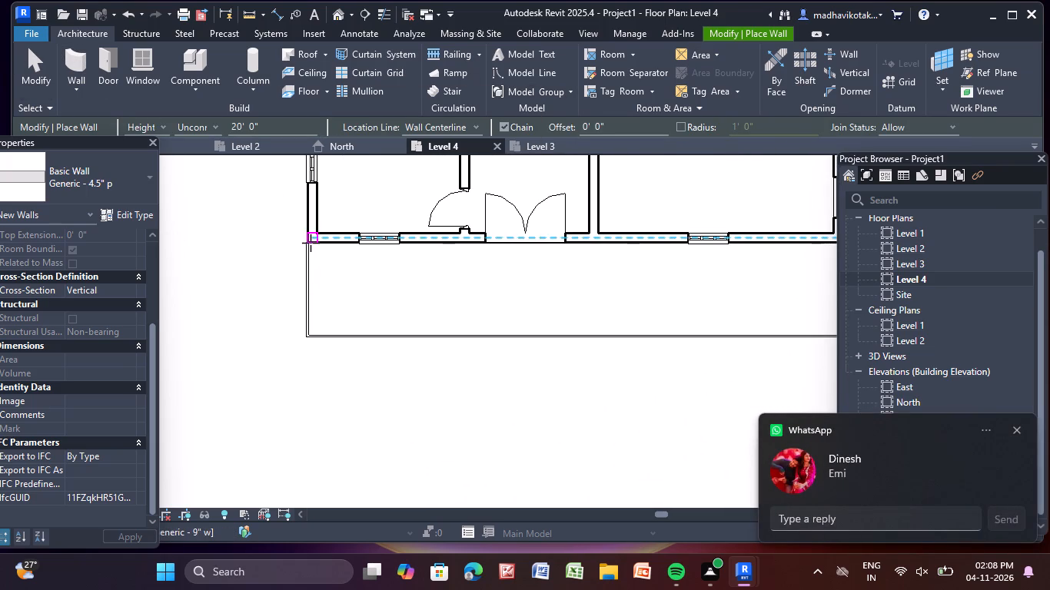
scroll(301, 247, up, 3)
scroll(299, 248, down, 1)
scroll(299, 248, up, 8)
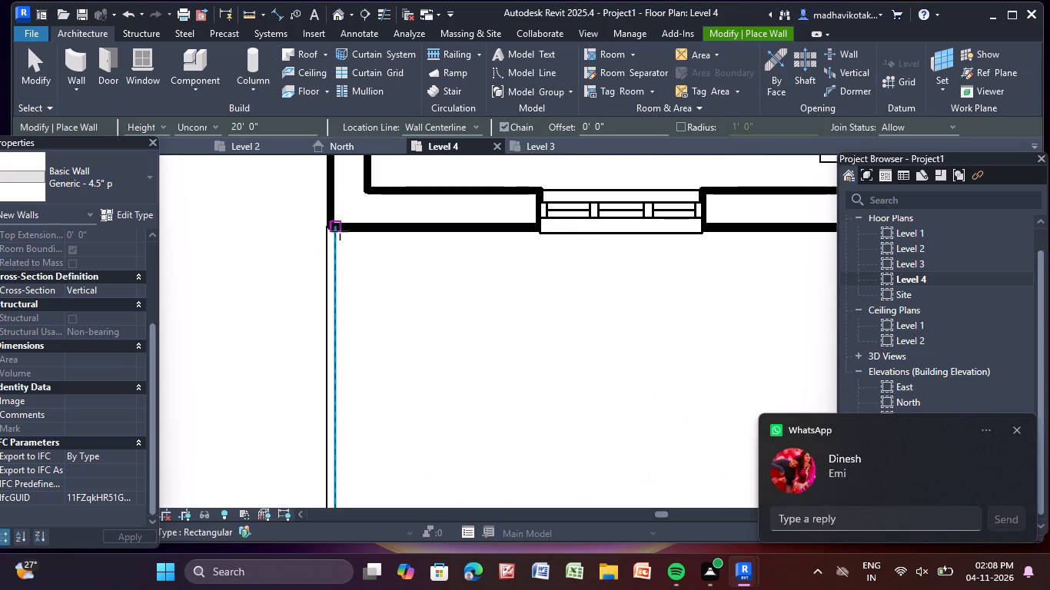
click(329, 230)
scroll(355, 413, down, 4)
middle_drag(353, 415, 327, 300)
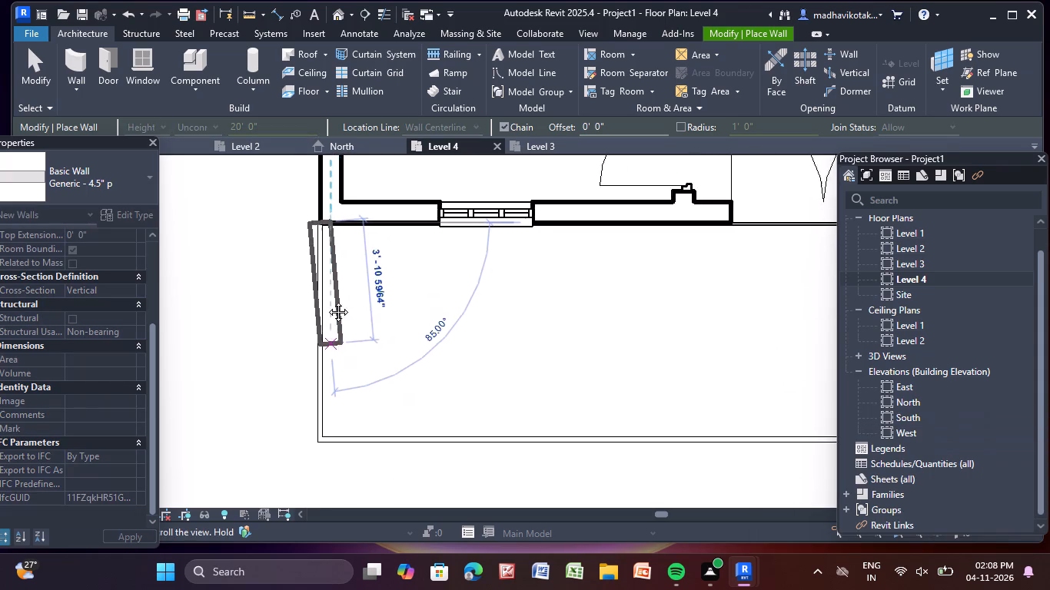
middle_drag(327, 300, 301, 149)
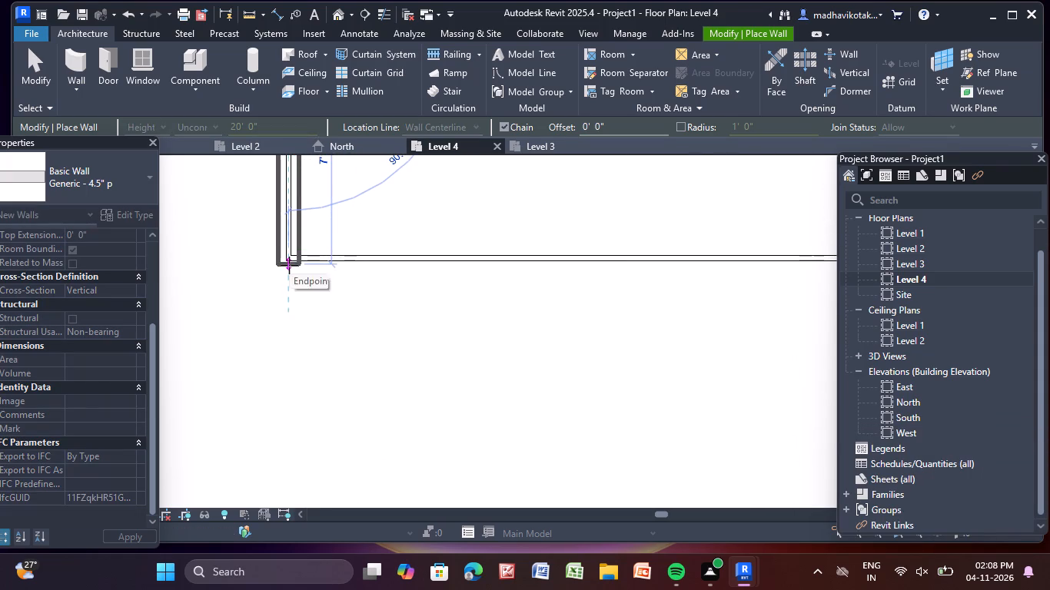
click(289, 265)
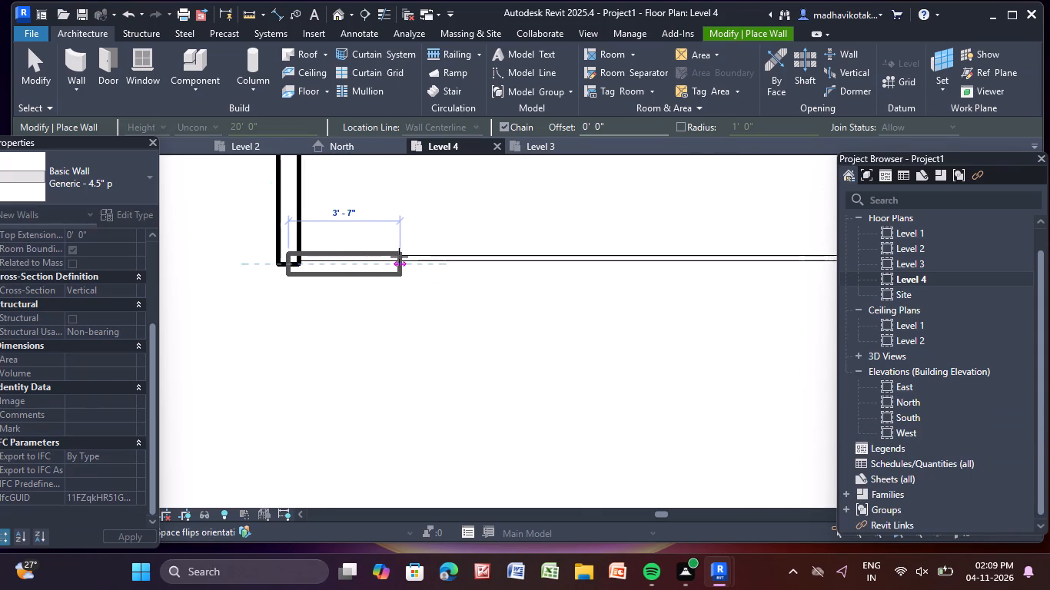
key(Escape)
Draw a Generic - 4.5" p wall about 39' 10" long along the balcony's front edge, from the west wall to the east corner.
scroll(327, 247, up, 6)
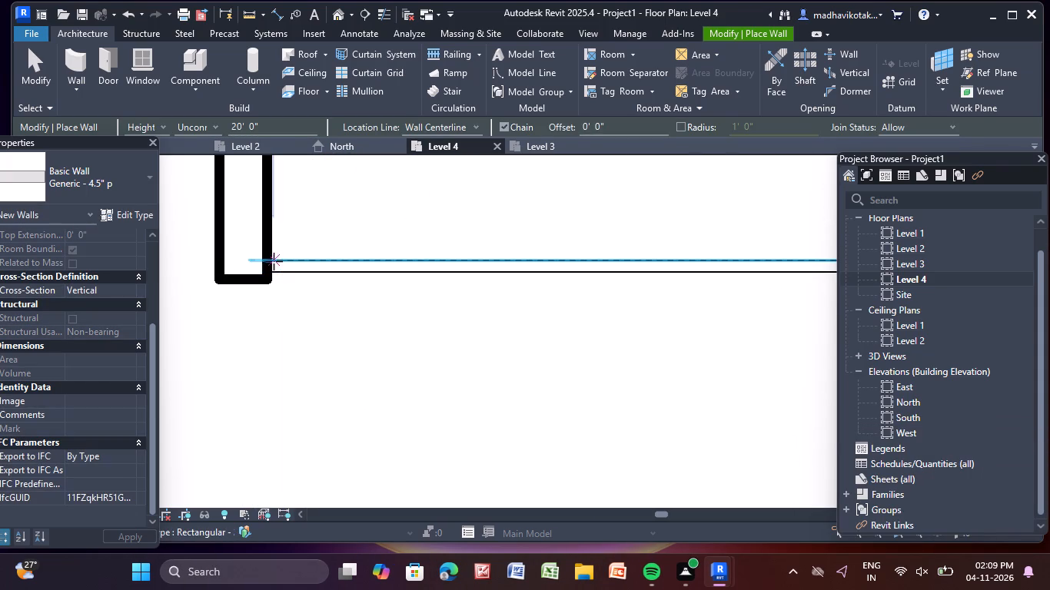
scroll(275, 265, up, 5)
click(266, 266)
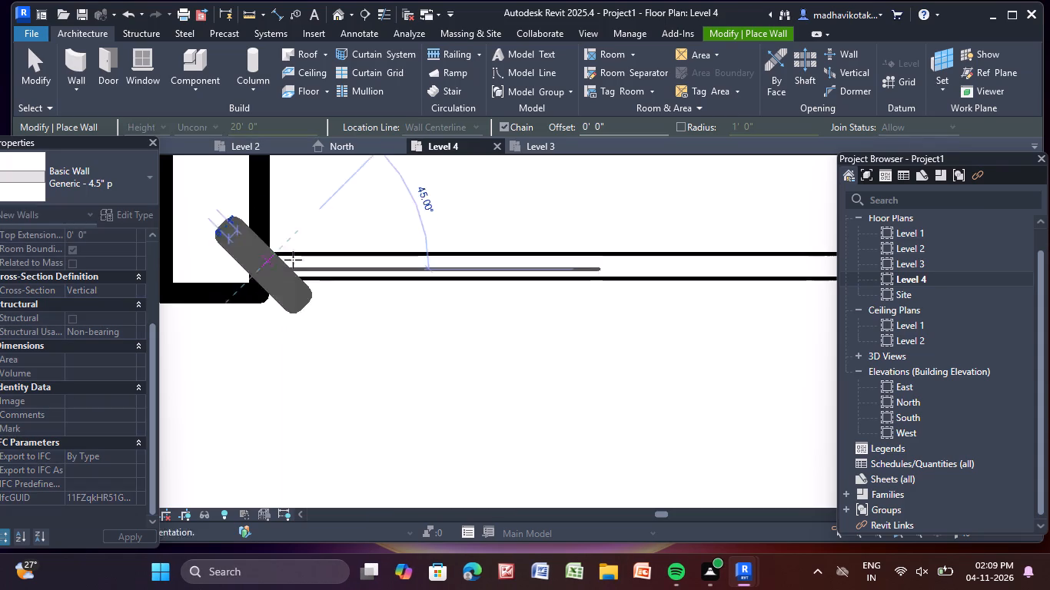
scroll(709, 260, down, 11)
scroll(707, 258, up, 1)
middle_drag(707, 258, 0, 326)
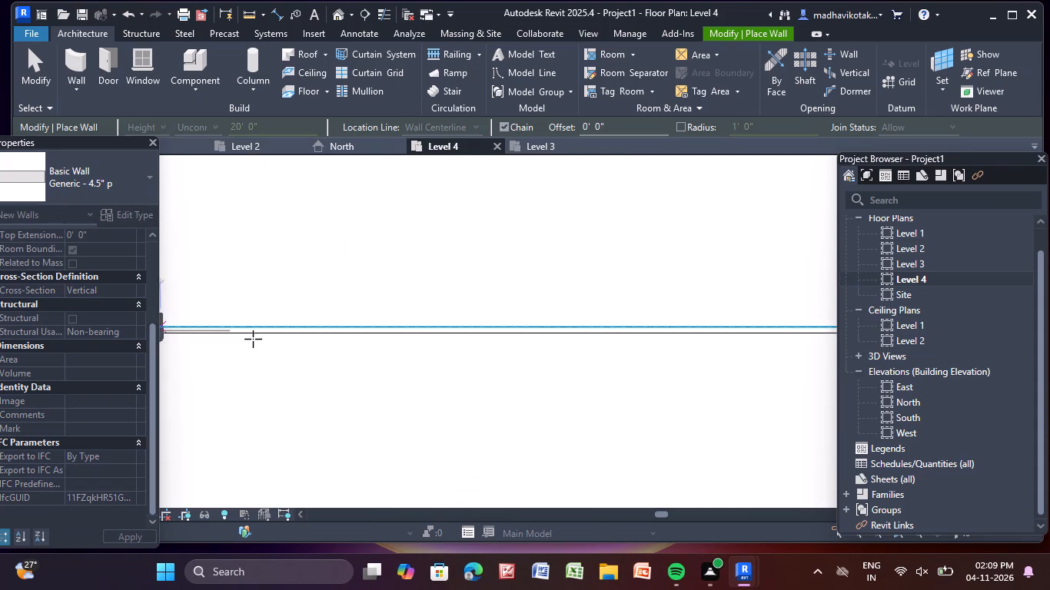
scroll(429, 336, down, 5)
middle_drag(442, 333, 0, 366)
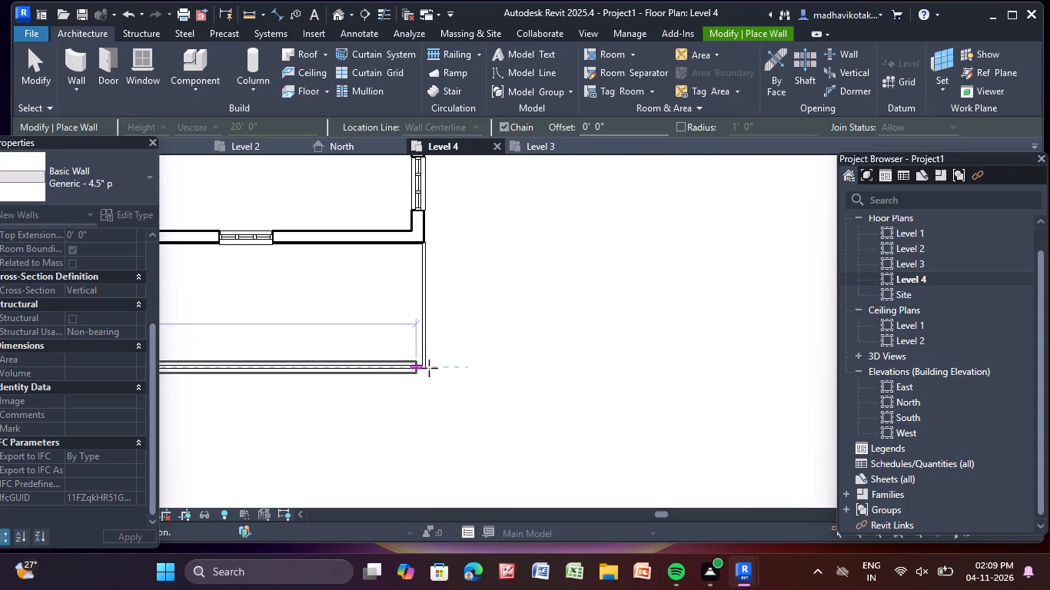
scroll(431, 366, down, 1)
scroll(431, 366, up, 10)
click(416, 358)
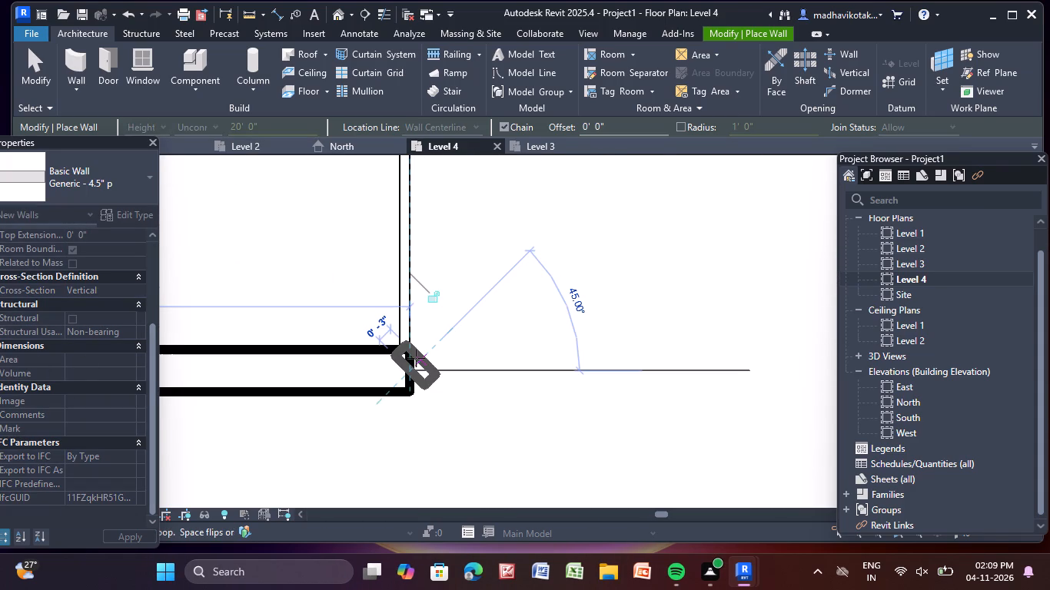
key(Escape)
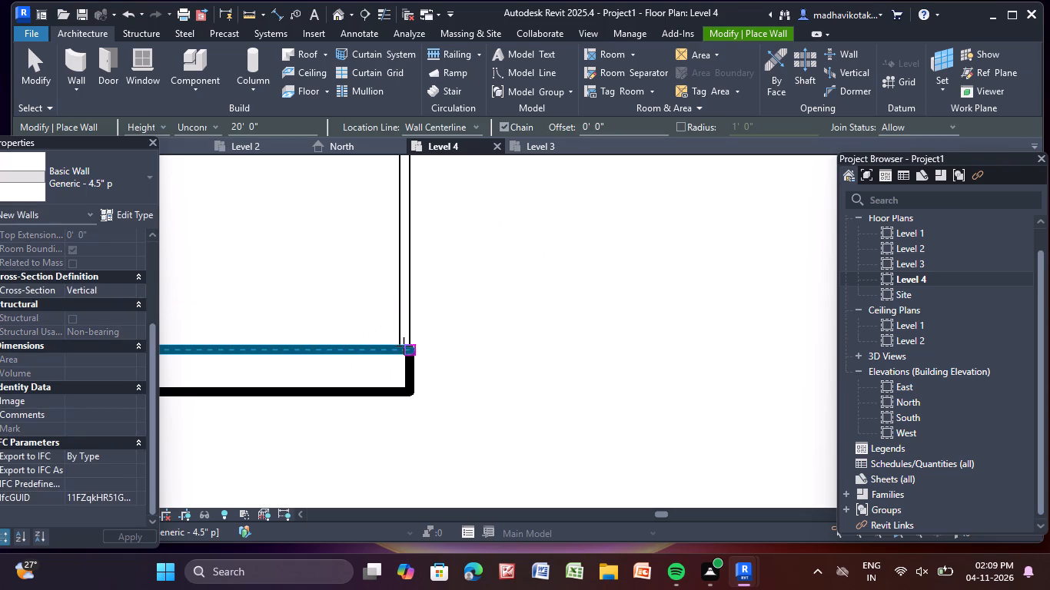
Draw a Generic - 4.5" p wall about 7' 4" long along the balcony's east end, back to the building's front wall, and finish placing walls.
click(404, 346)
scroll(395, 196, down, 5)
middle_drag(394, 199, 444, 452)
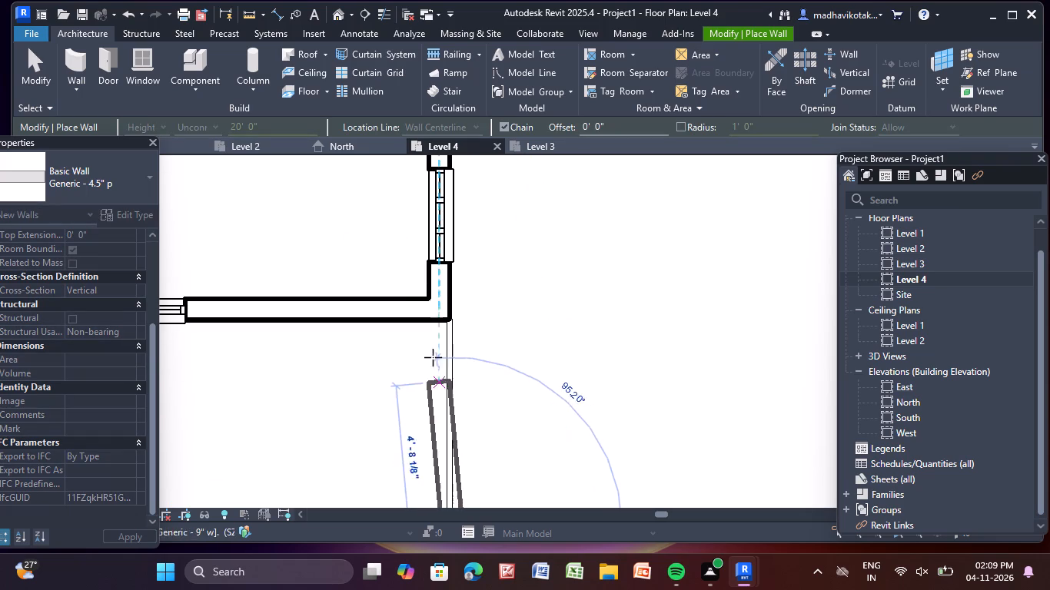
scroll(440, 303, down, 9)
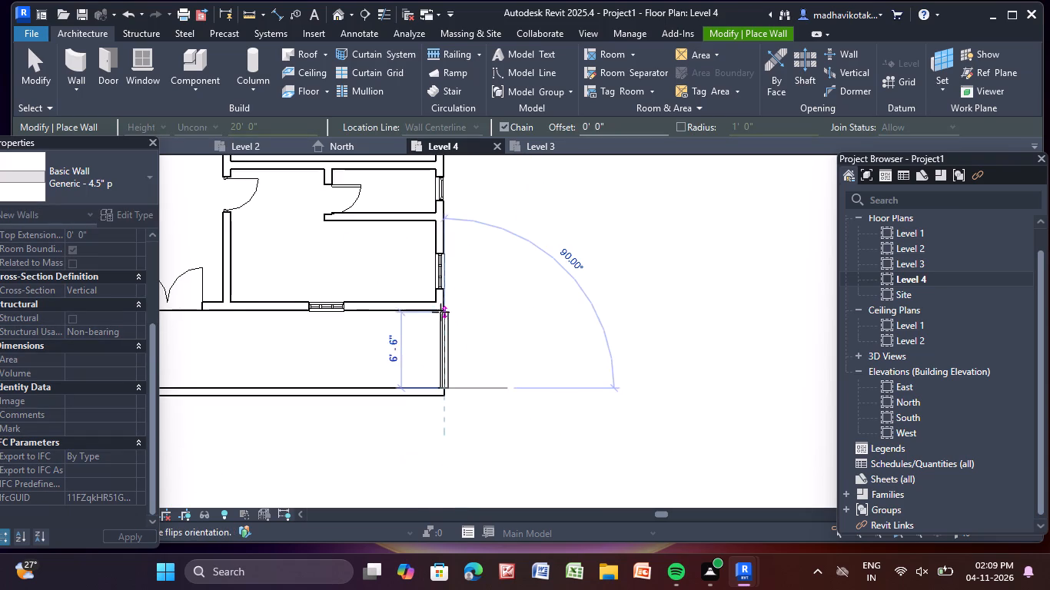
scroll(440, 312, down, 2)
middle_drag(442, 312, 540, 337)
scroll(540, 337, up, 5)
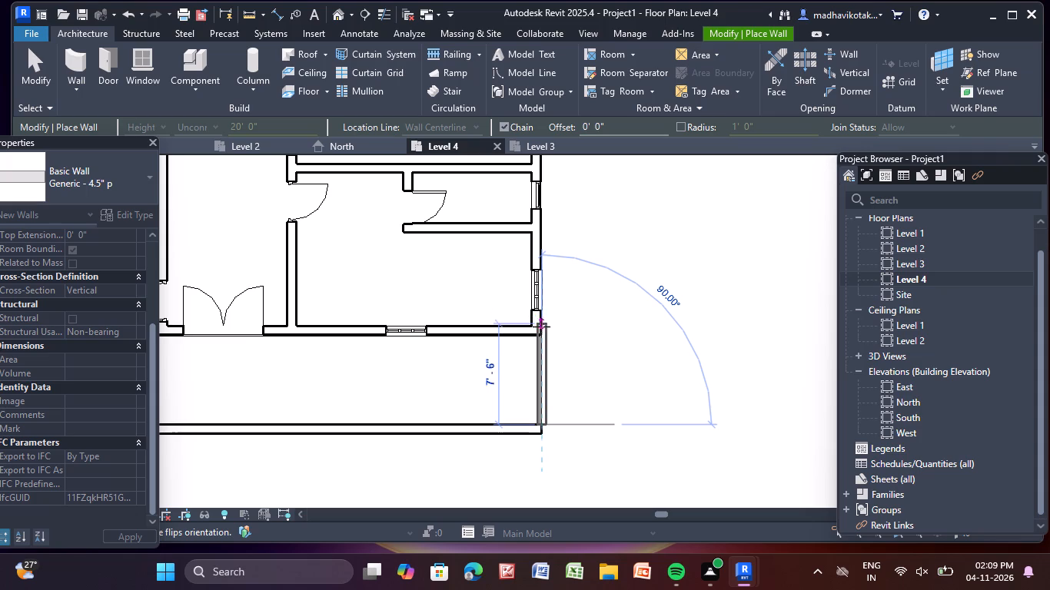
click(542, 330)
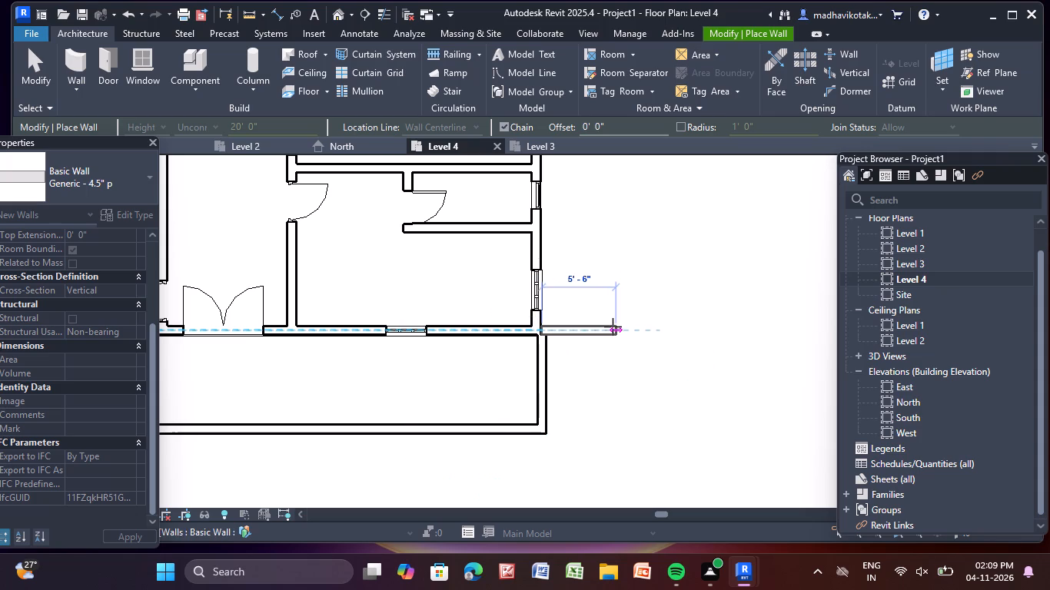
key(Escape)
key(Escape)
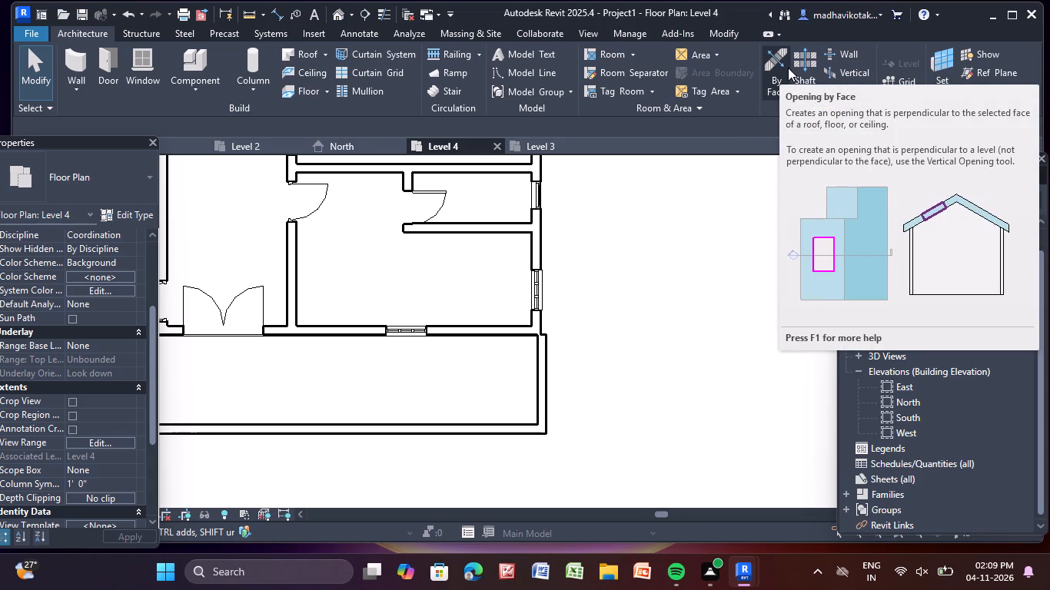
In the 3D view, reshape the front balcony wall into a roof-level band by lowering its top to just above the roof and raising its base.
scroll(743, 287, down, 8)
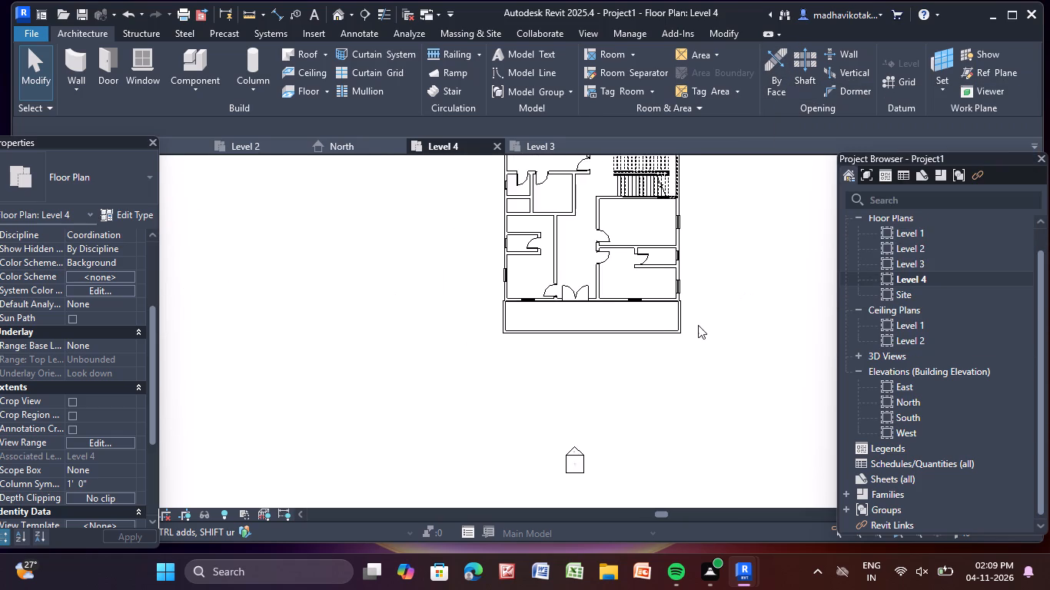
scroll(698, 325, up, 4)
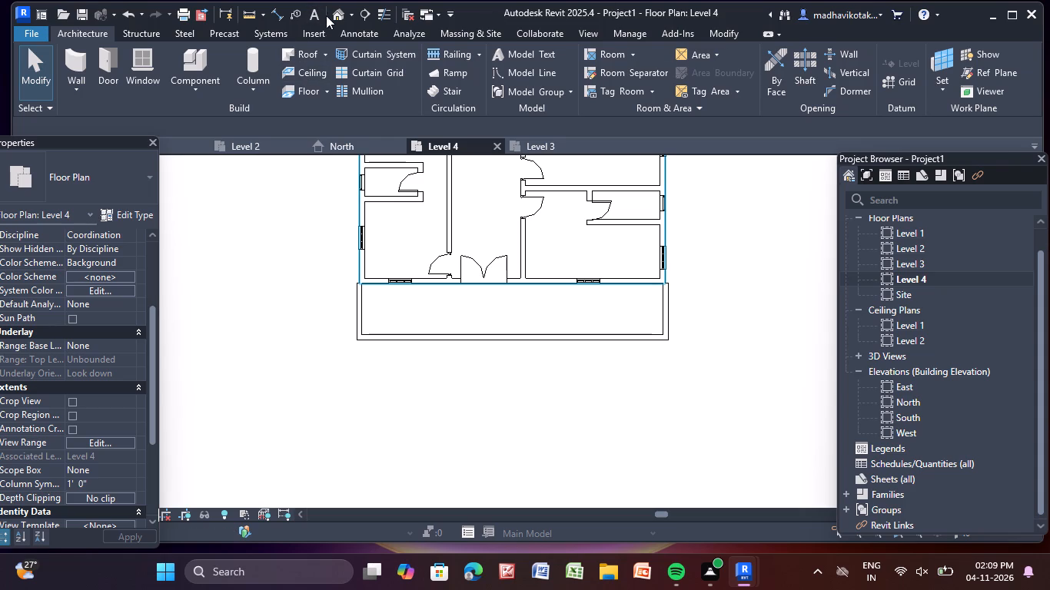
click(334, 9)
click(523, 260)
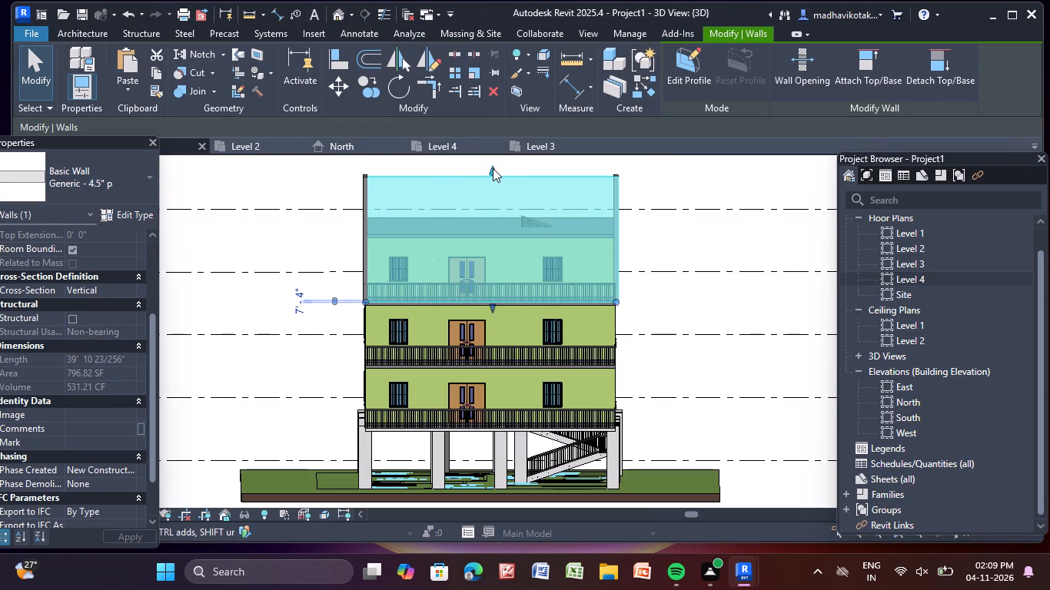
drag(493, 168, 493, 280)
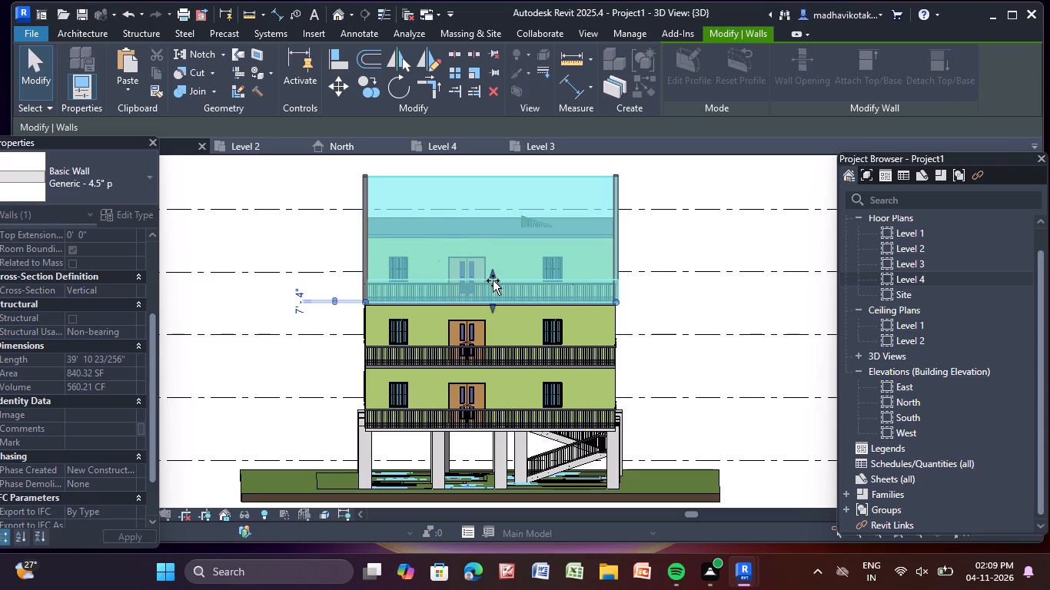
drag(493, 280, 510, 218)
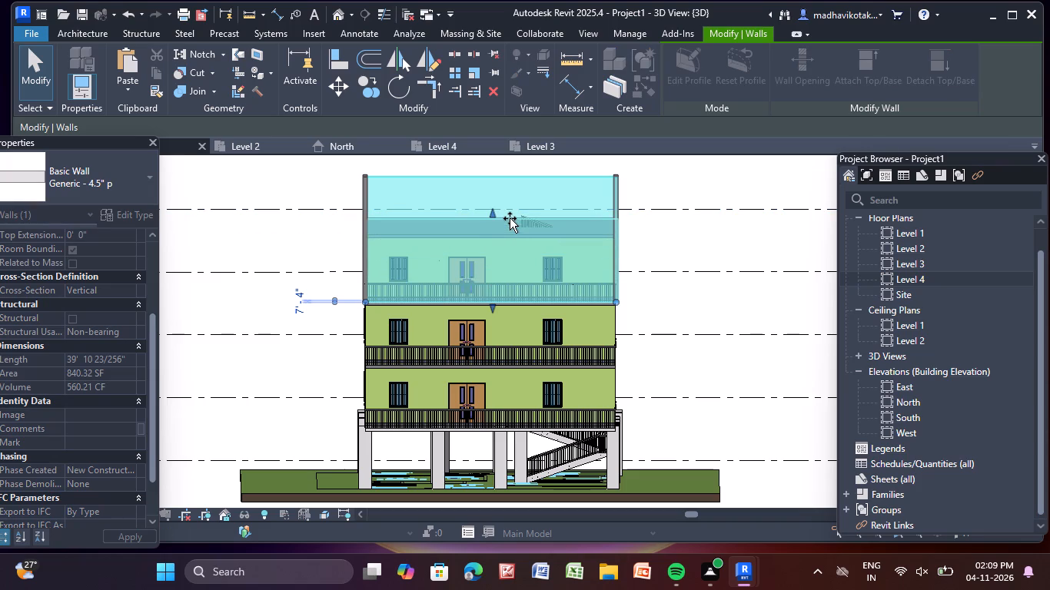
drag(510, 218, 510, 216)
drag(494, 301, 493, 273)
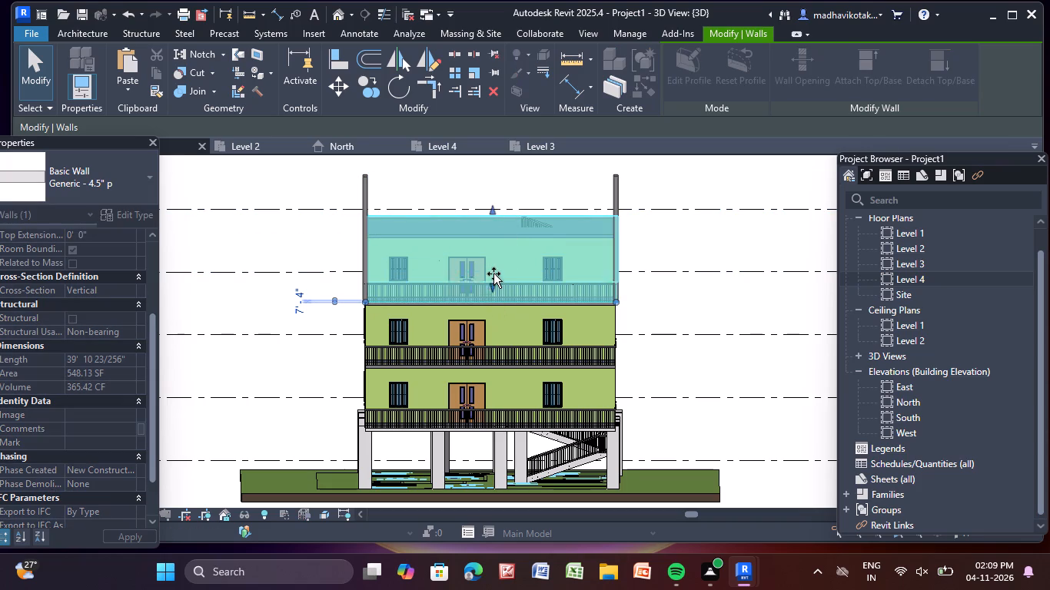
drag(493, 273, 494, 234)
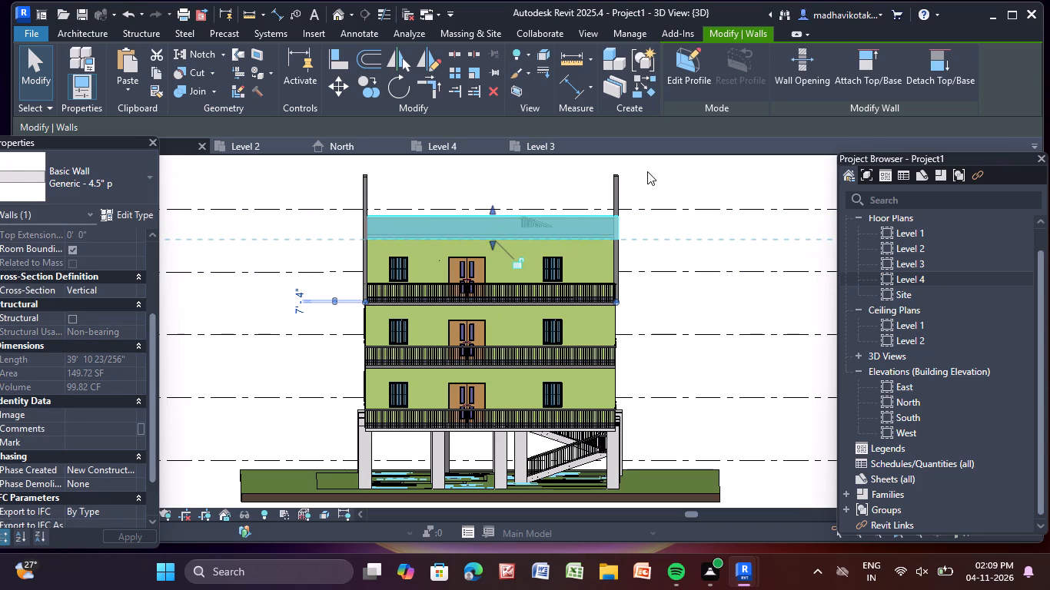
click(647, 172)
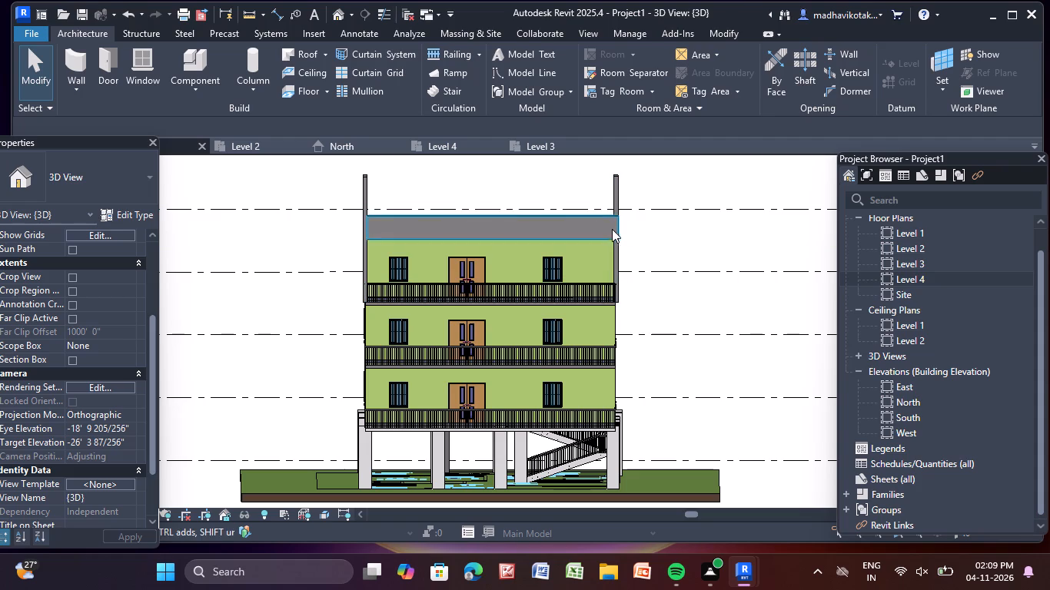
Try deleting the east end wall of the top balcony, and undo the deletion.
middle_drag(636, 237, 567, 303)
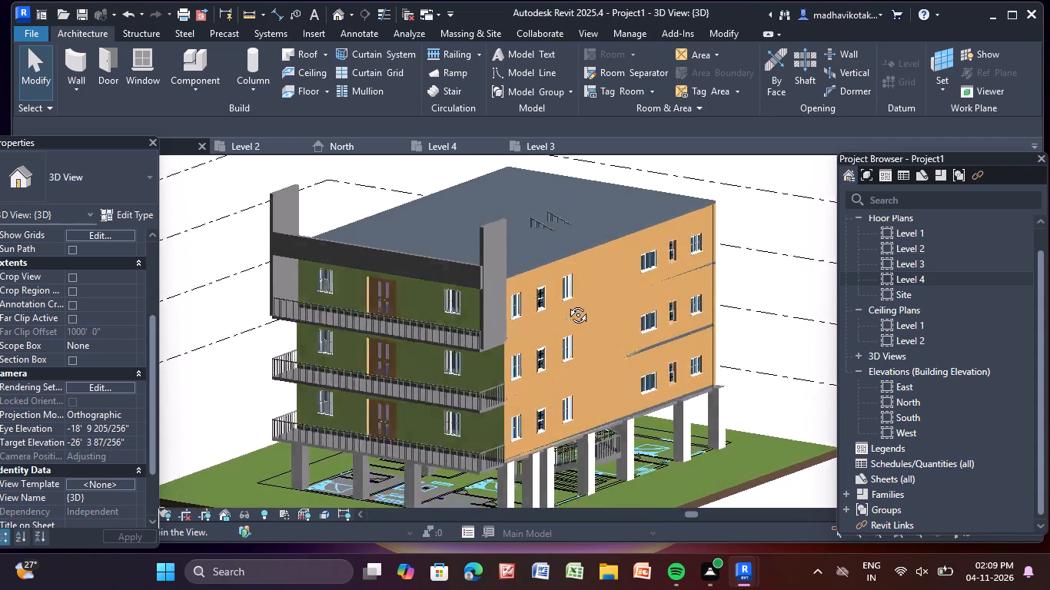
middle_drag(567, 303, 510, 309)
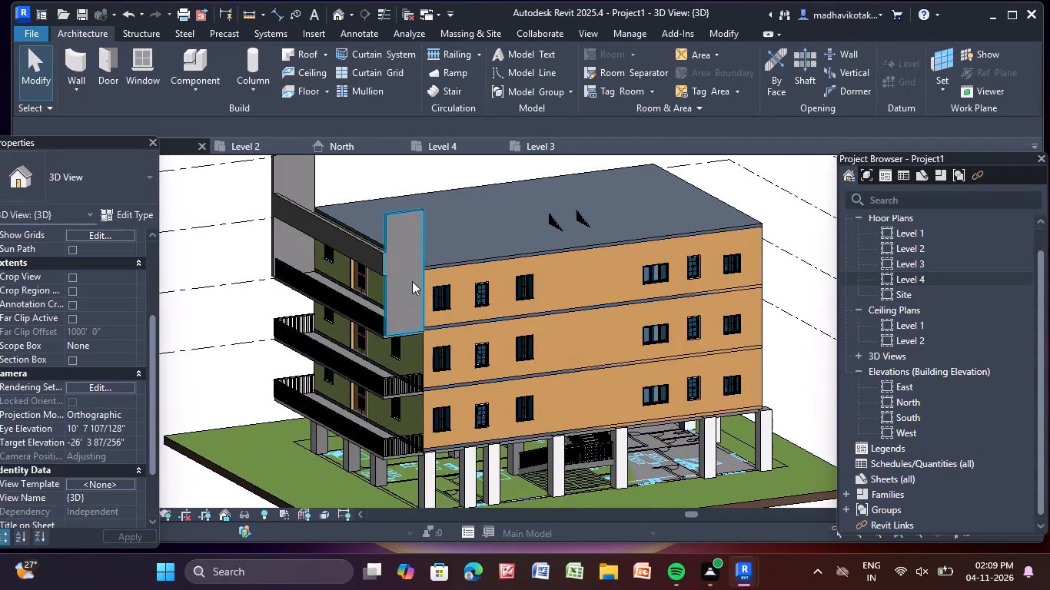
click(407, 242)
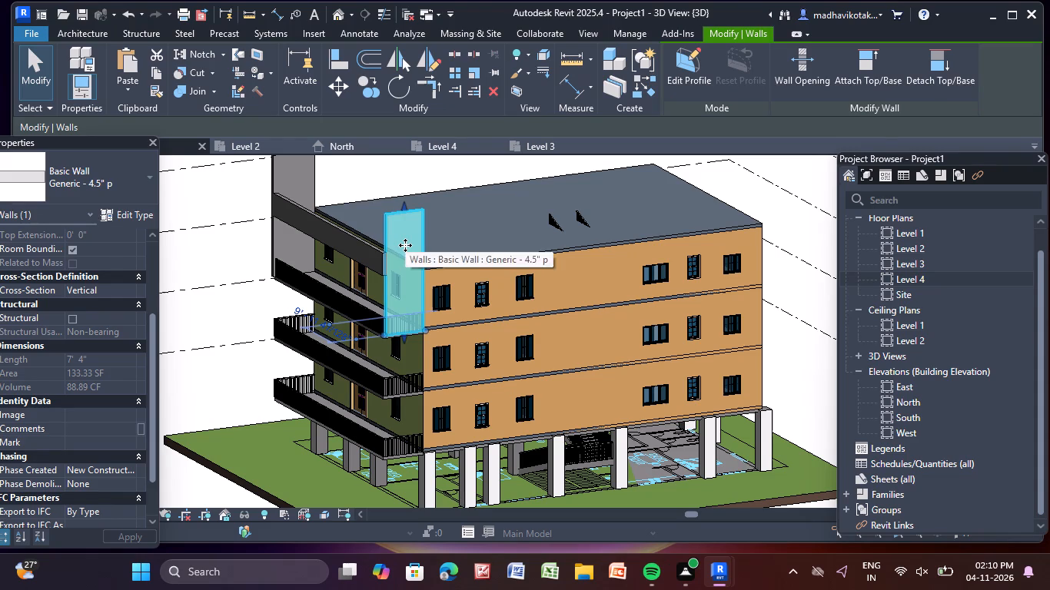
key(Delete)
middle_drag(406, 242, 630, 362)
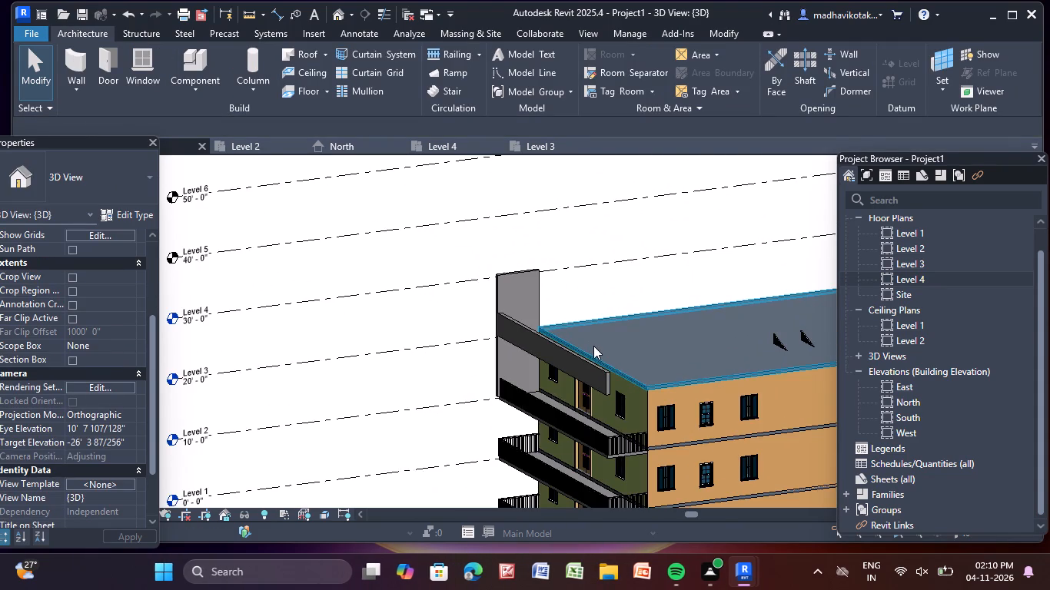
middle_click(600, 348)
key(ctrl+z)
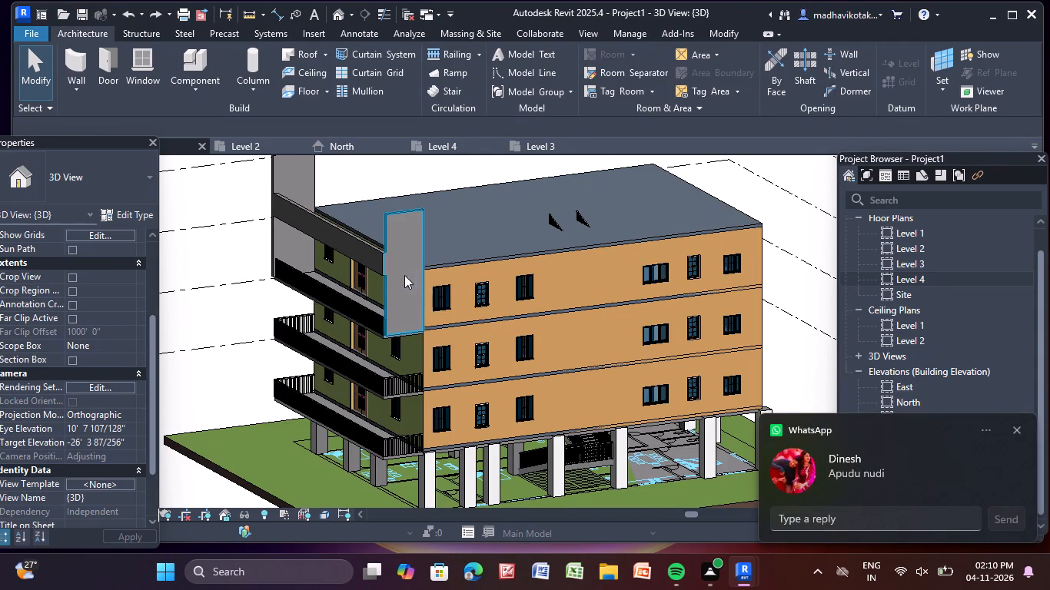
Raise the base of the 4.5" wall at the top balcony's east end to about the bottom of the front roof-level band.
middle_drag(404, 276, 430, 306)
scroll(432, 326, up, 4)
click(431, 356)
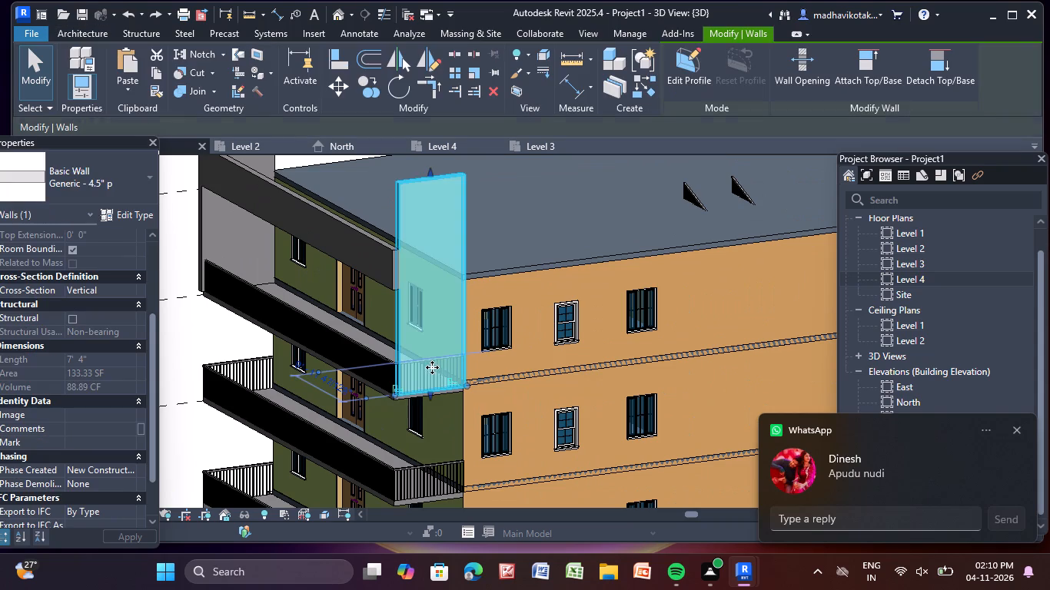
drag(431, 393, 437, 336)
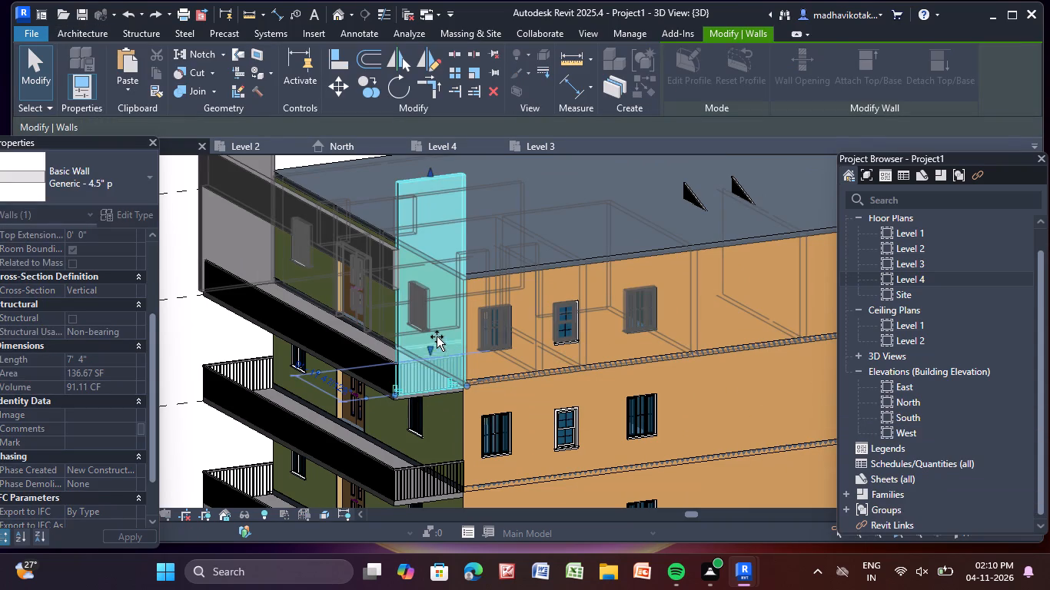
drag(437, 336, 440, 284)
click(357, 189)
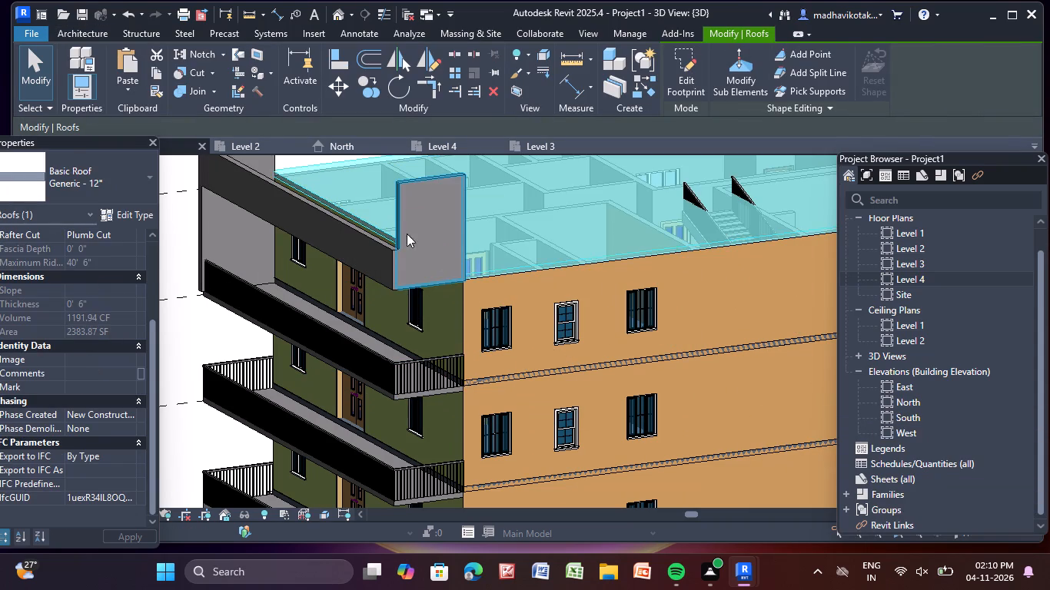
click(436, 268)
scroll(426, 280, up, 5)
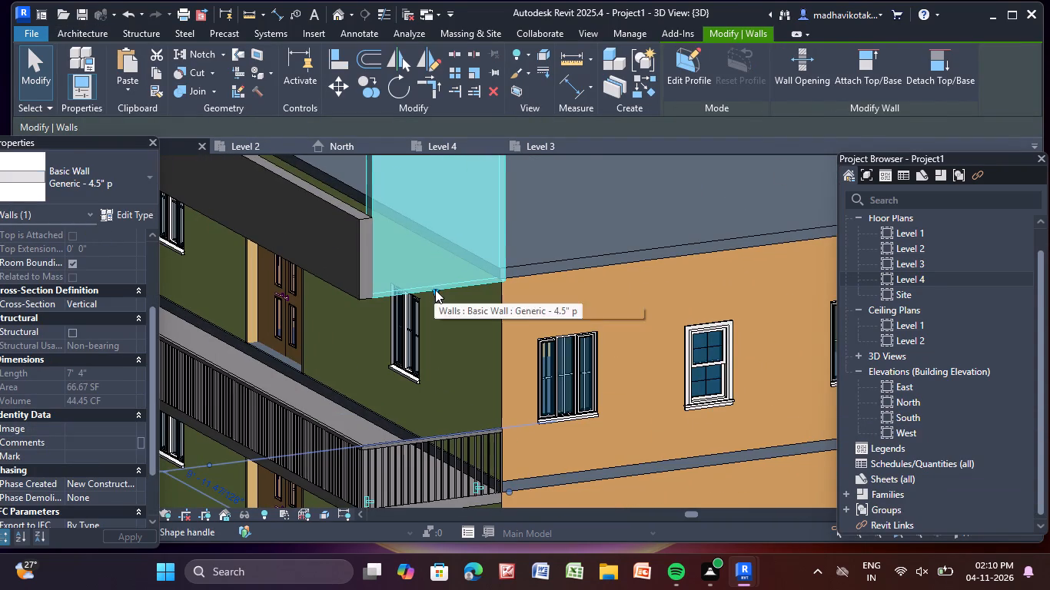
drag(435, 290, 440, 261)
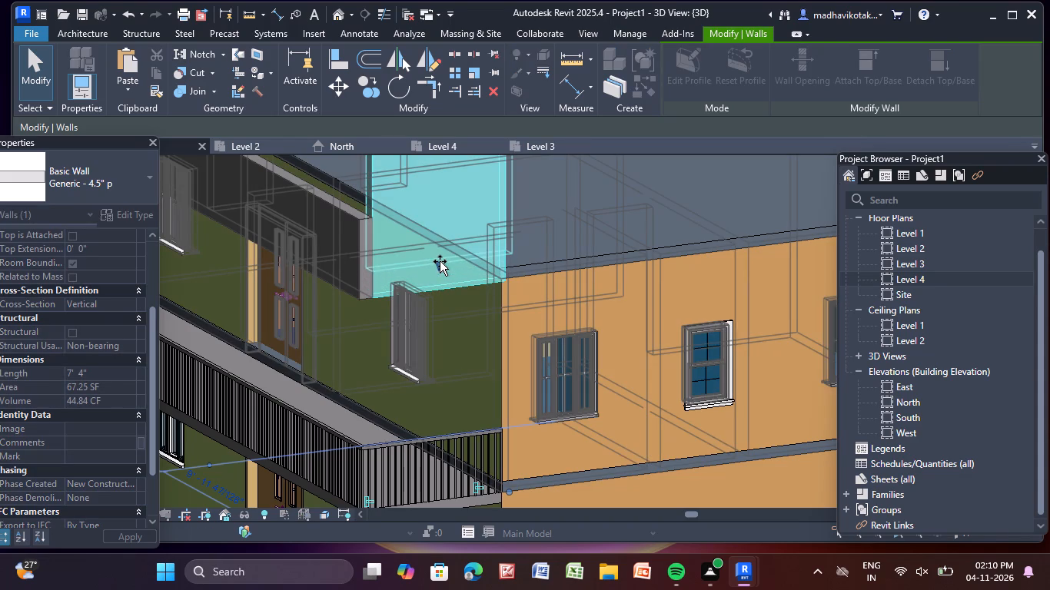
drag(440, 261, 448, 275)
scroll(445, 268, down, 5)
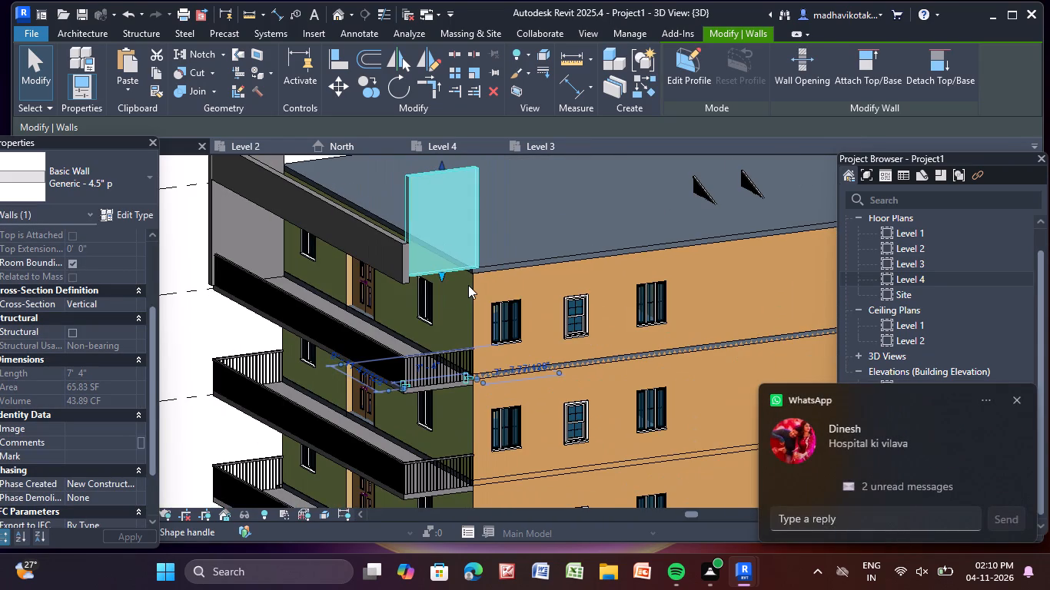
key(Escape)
Delete the west end wall, the east end wall and the front roof-level band wall above the top-floor balcony.
scroll(466, 289, down, 4)
shift+middle_drag(324, 287, 389, 300)
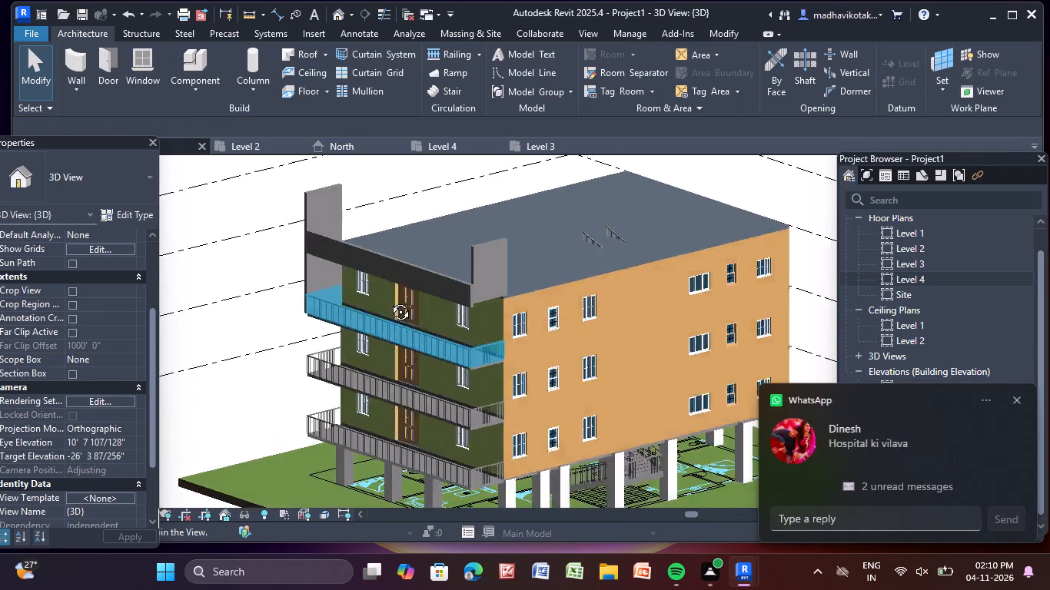
shift+middle_drag(389, 300, 465, 297)
scroll(465, 297, up, 3)
middle_drag(477, 336, 437, 300)
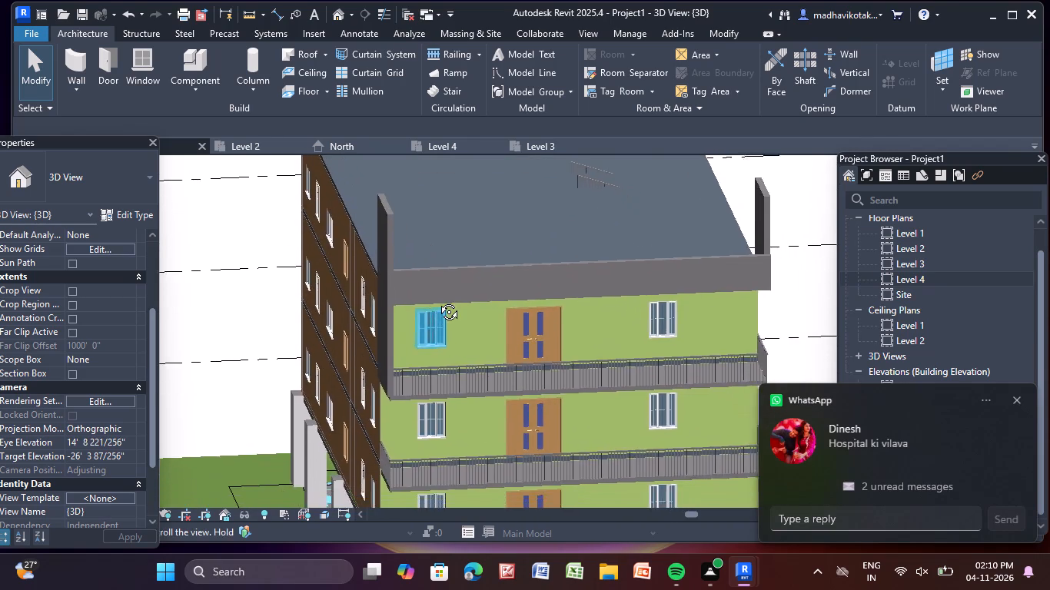
middle_drag(437, 300, 400, 280)
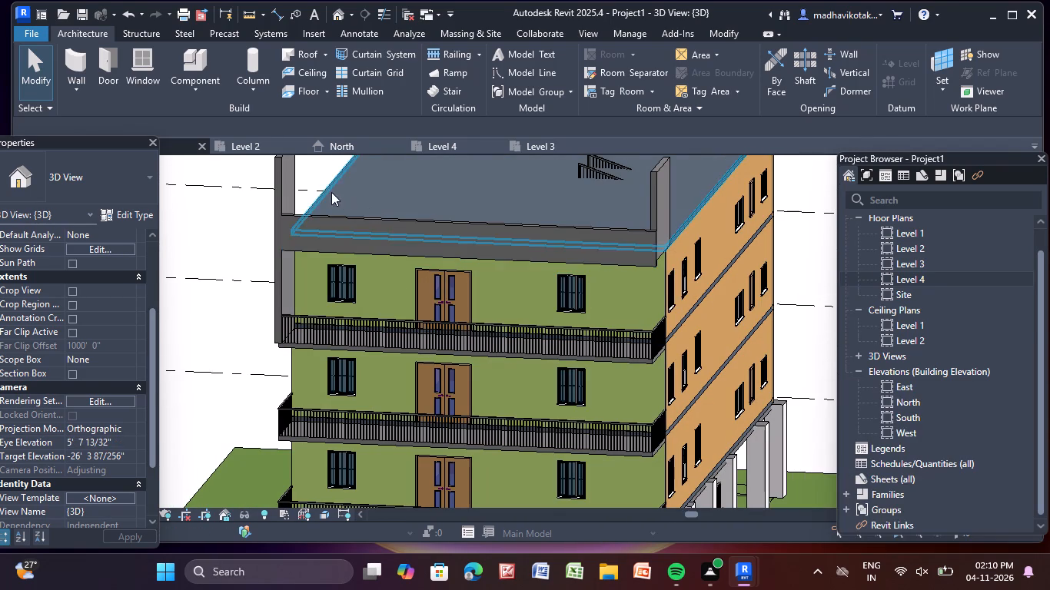
click(287, 187)
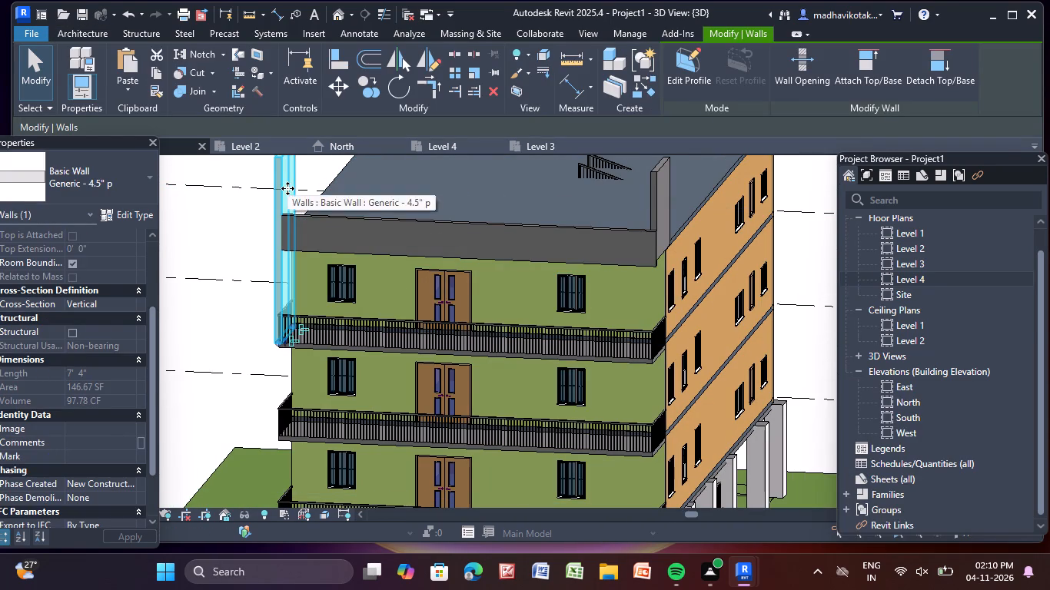
key(Delete)
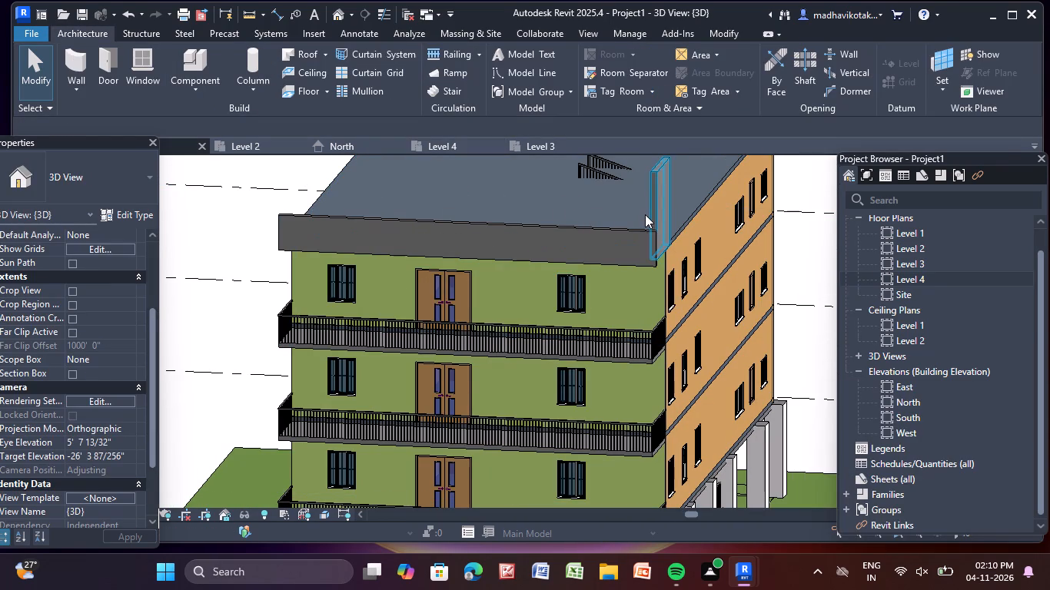
click(645, 214)
key(Delete)
click(615, 257)
key(Delete)
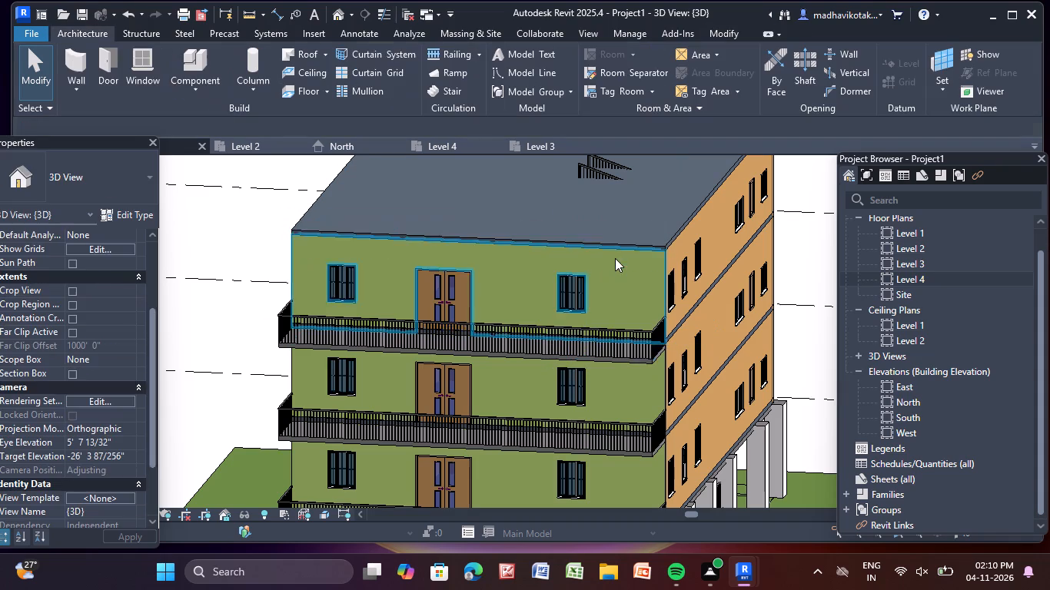
Select the Generic - 12" roof on top of the building.
scroll(613, 260, down, 5)
click(613, 253)
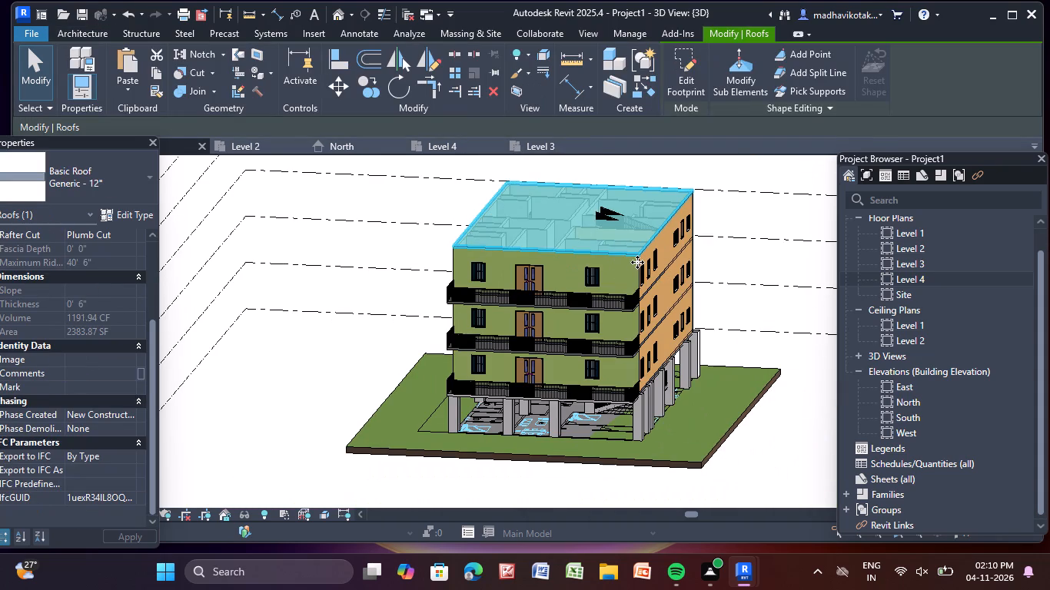
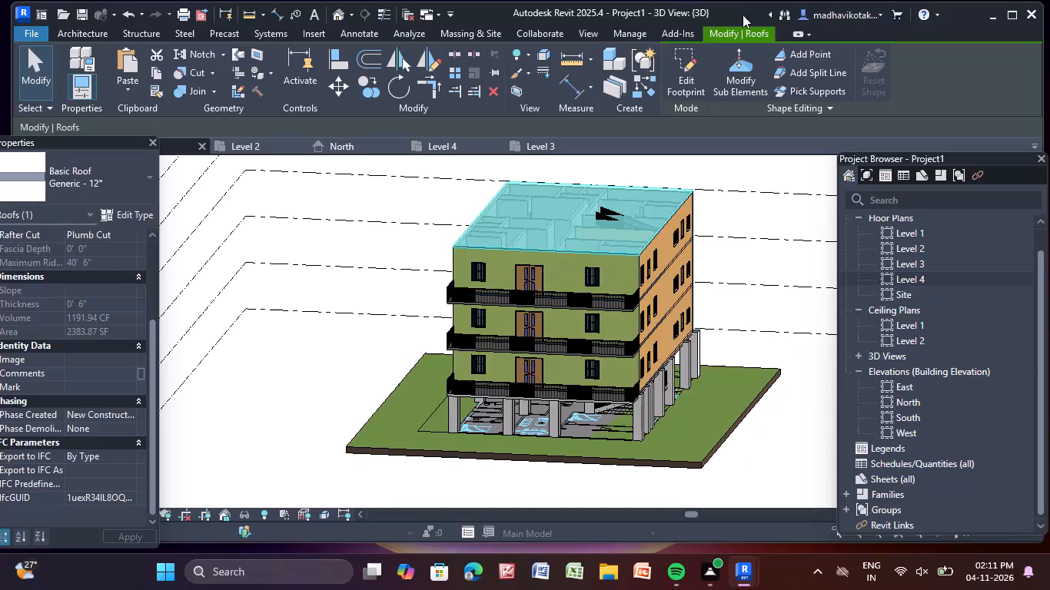
Clear the roof selection, open the North elevation and examine the levels at and above the roof.
click(795, 217)
click(929, 281)
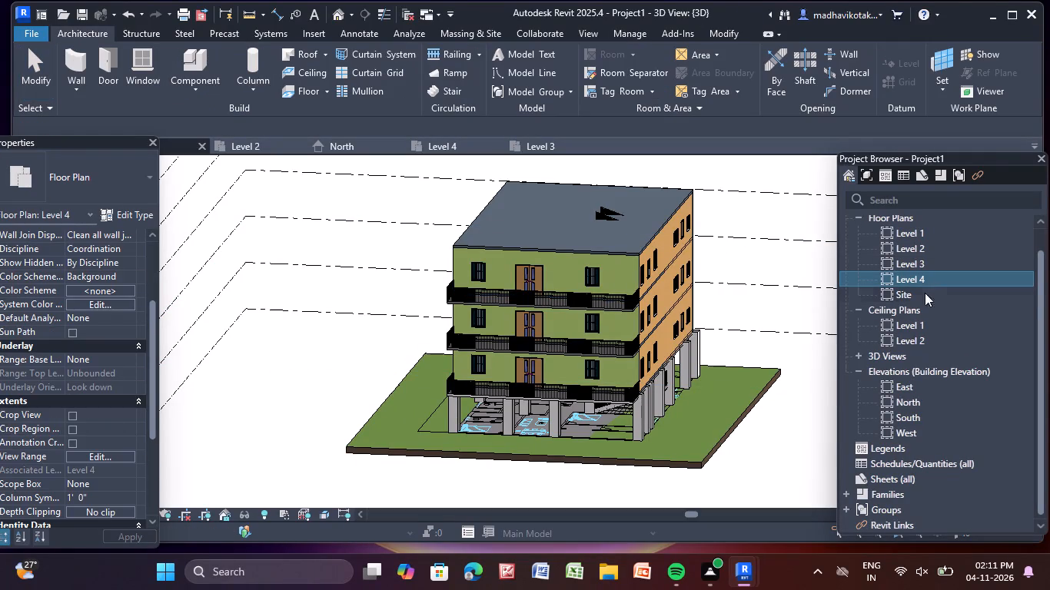
double_click(930, 408)
scroll(766, 371, down, 2)
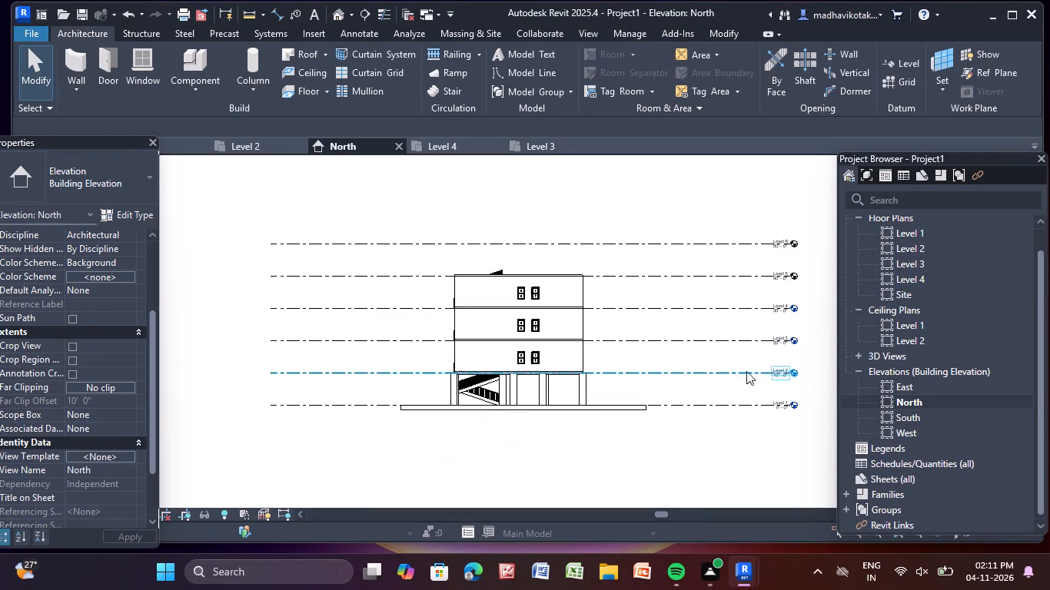
scroll(746, 371, down, 1)
middle_drag(693, 376, 650, 382)
scroll(551, 321, up, 4)
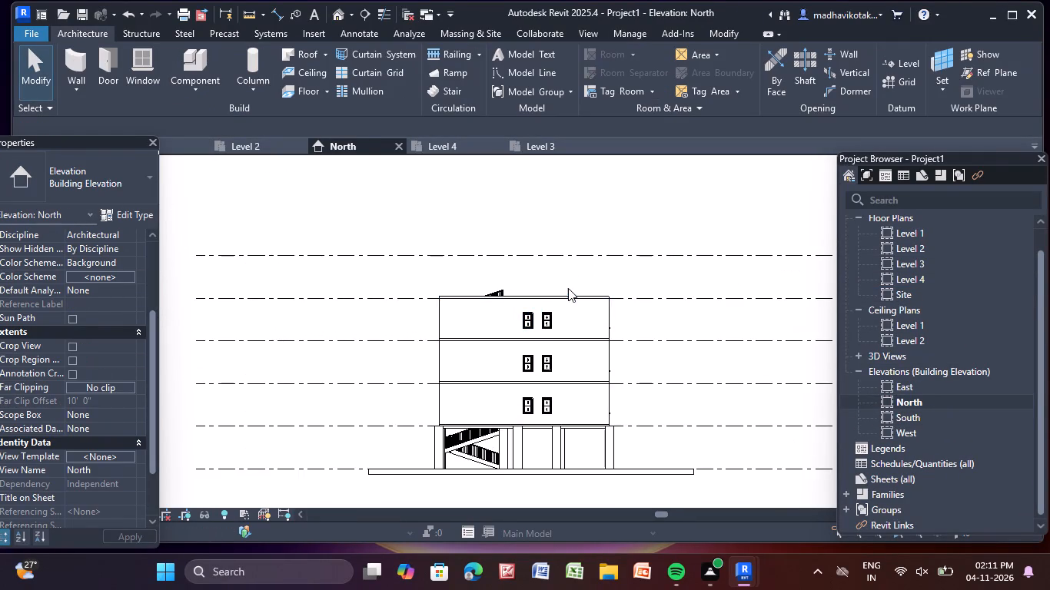
scroll(573, 291, up, 1)
scroll(572, 291, down, 3)
scroll(786, 268, up, 2)
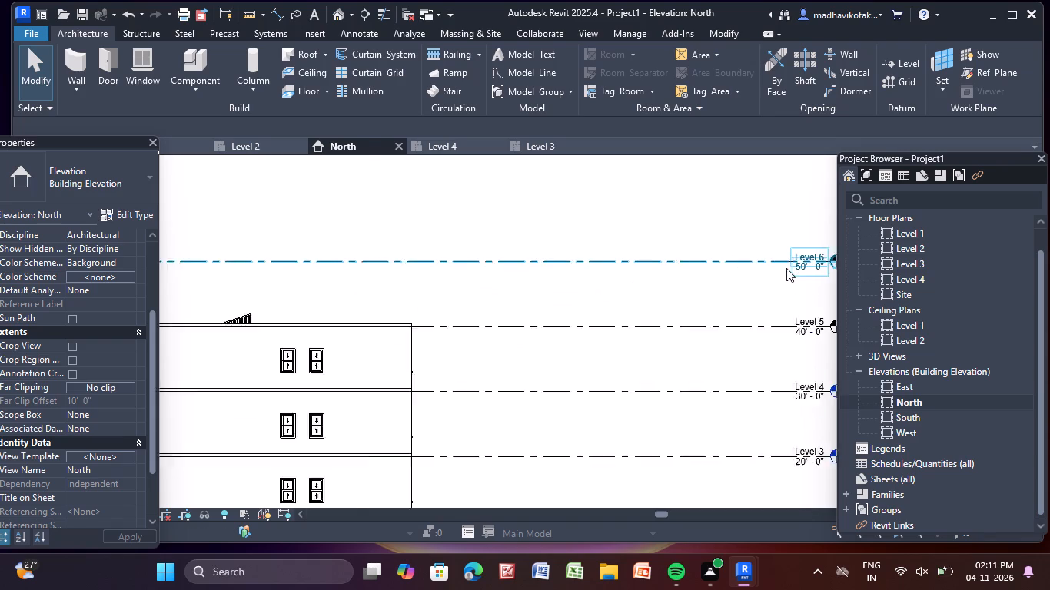
scroll(786, 268, up, 5)
middle_drag(713, 307, 660, 290)
scroll(660, 293, up, 1)
scroll(663, 269, down, 5)
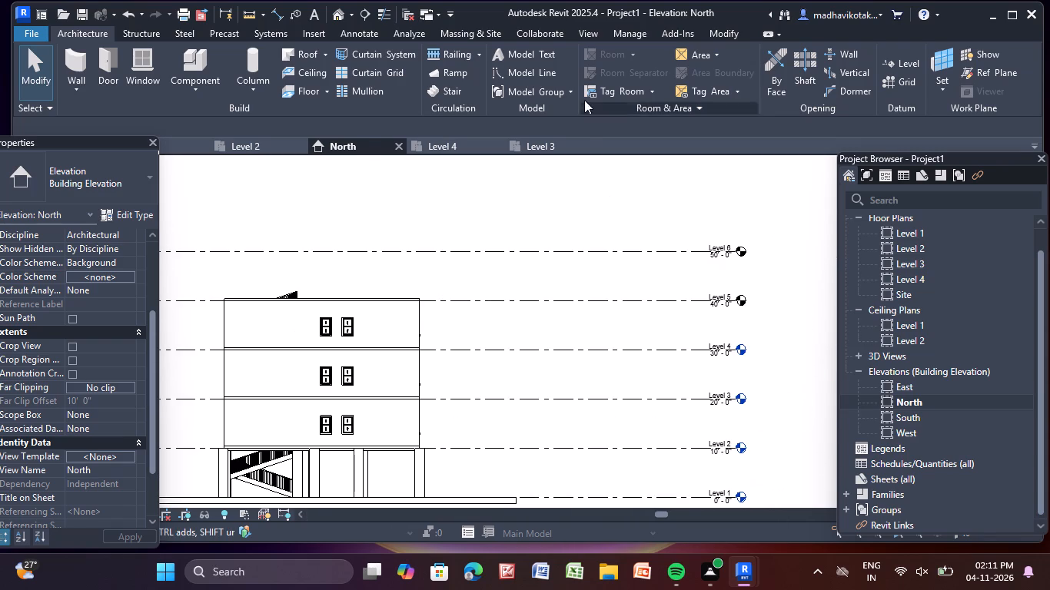
Create floor plan views for Level 5 and Level 6.
click(593, 30)
click(612, 54)
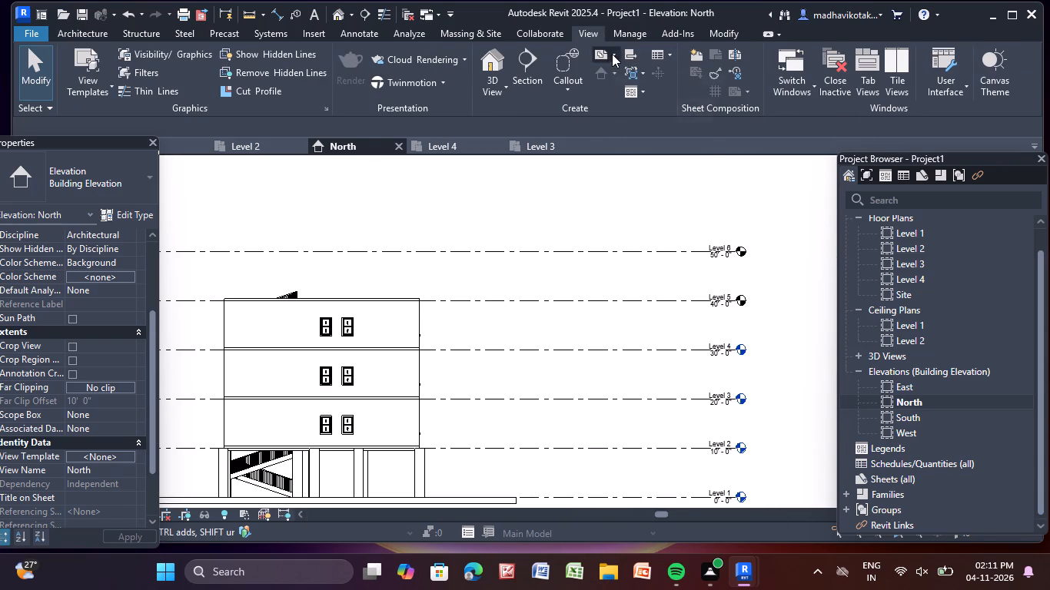
click(629, 81)
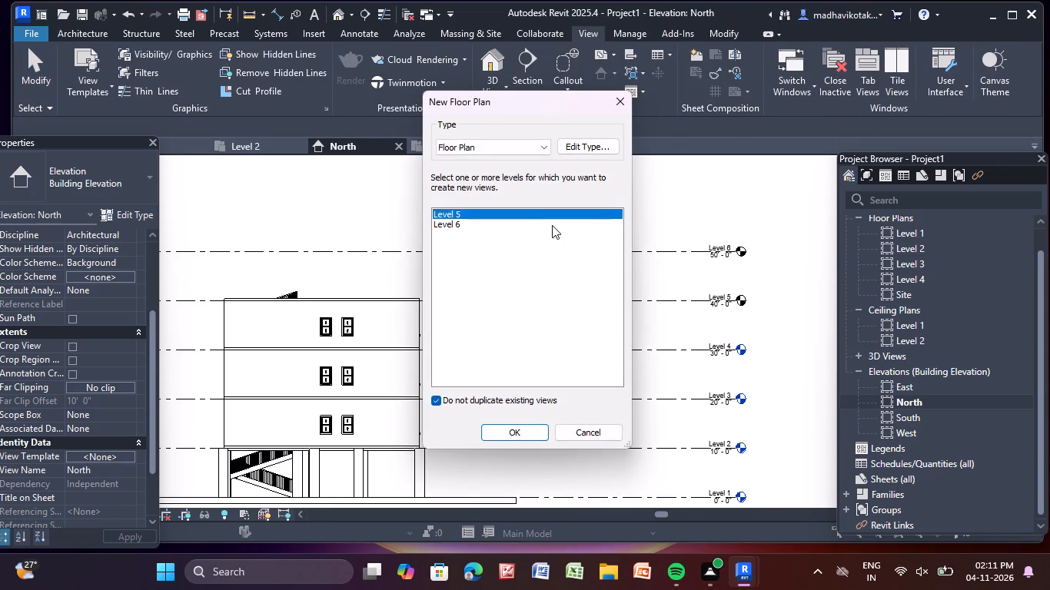
drag(540, 211, 550, 267)
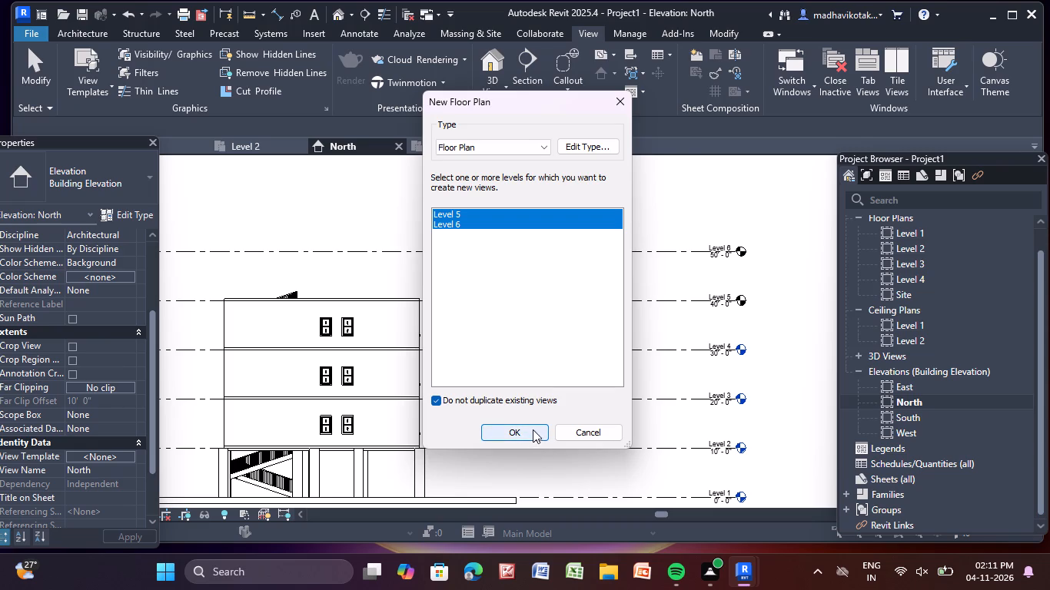
click(533, 429)
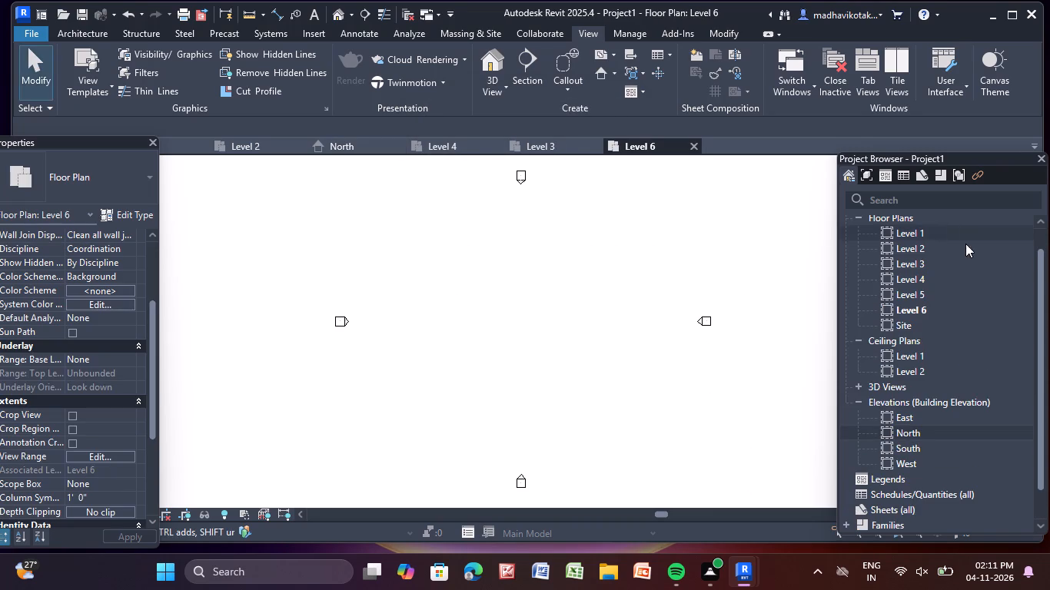
Examine the roof outline in the Level 5 floor plan and the building's front and roof in 3D.
double_click(926, 293)
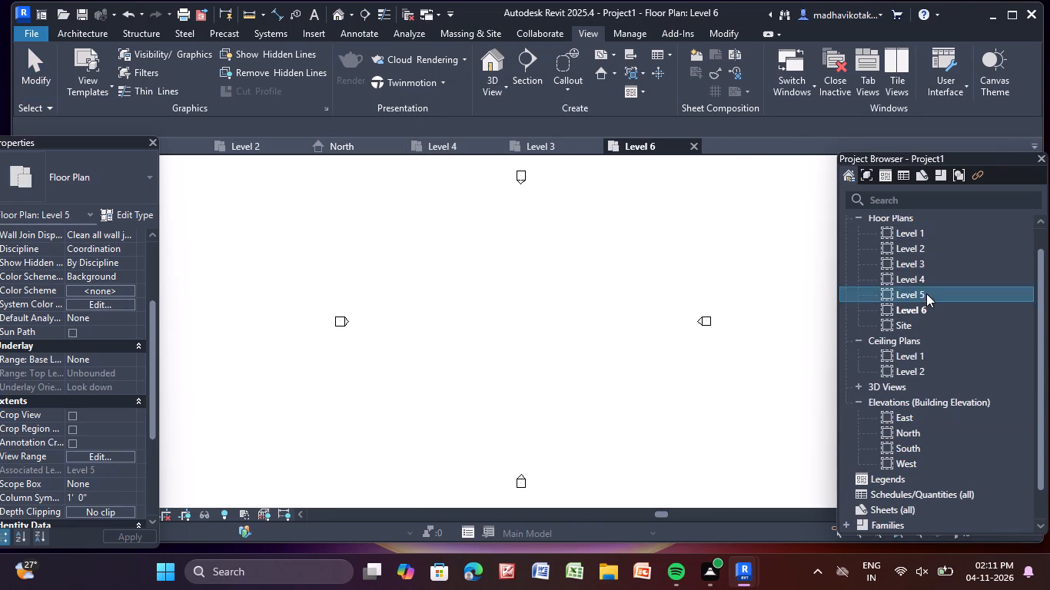
scroll(658, 320, down, 3)
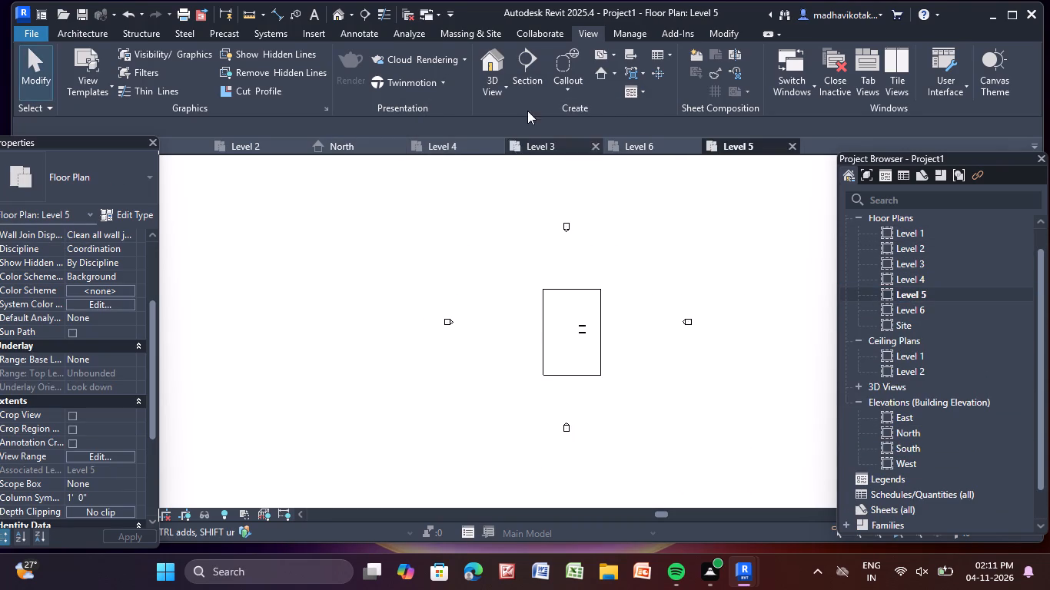
scroll(577, 386, up, 8)
scroll(533, 374, down, 1)
scroll(533, 374, up, 3)
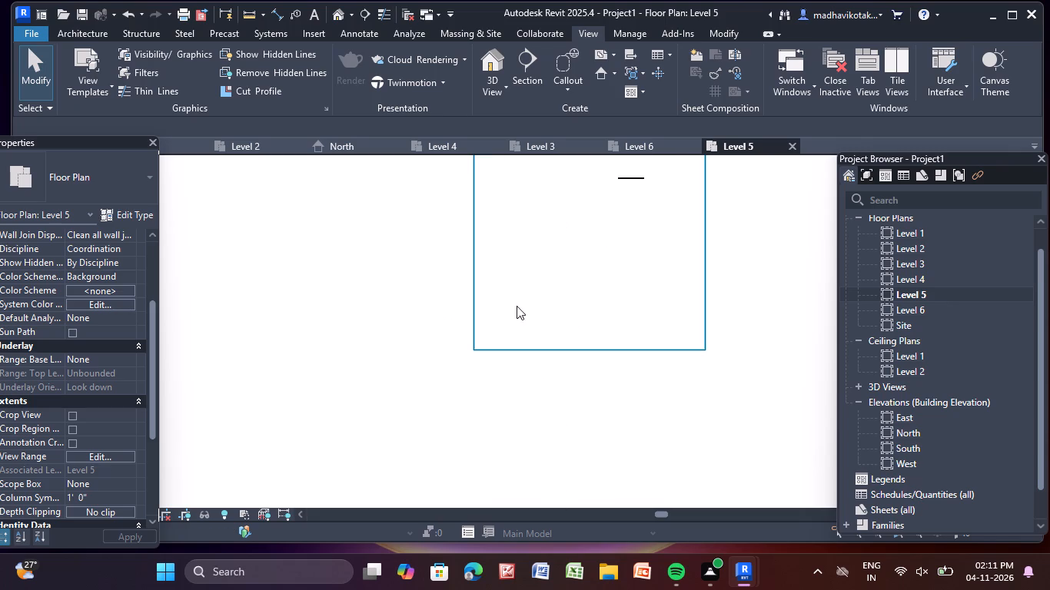
double_click(336, 16)
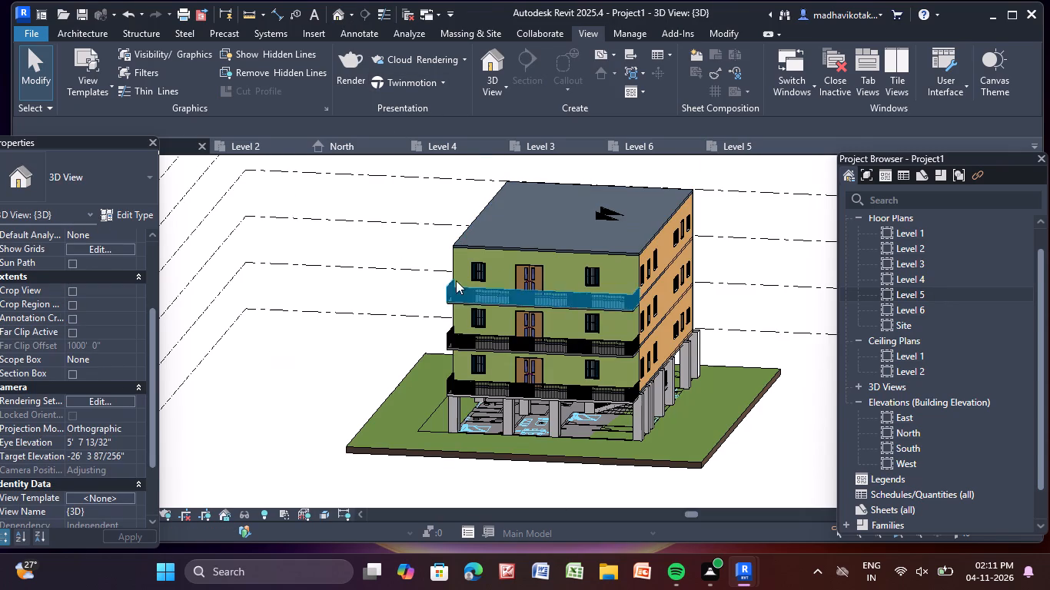
scroll(467, 311, up, 5)
middle_drag(464, 302, 267, 291)
scroll(270, 294, up, 2)
scroll(267, 291, down, 3)
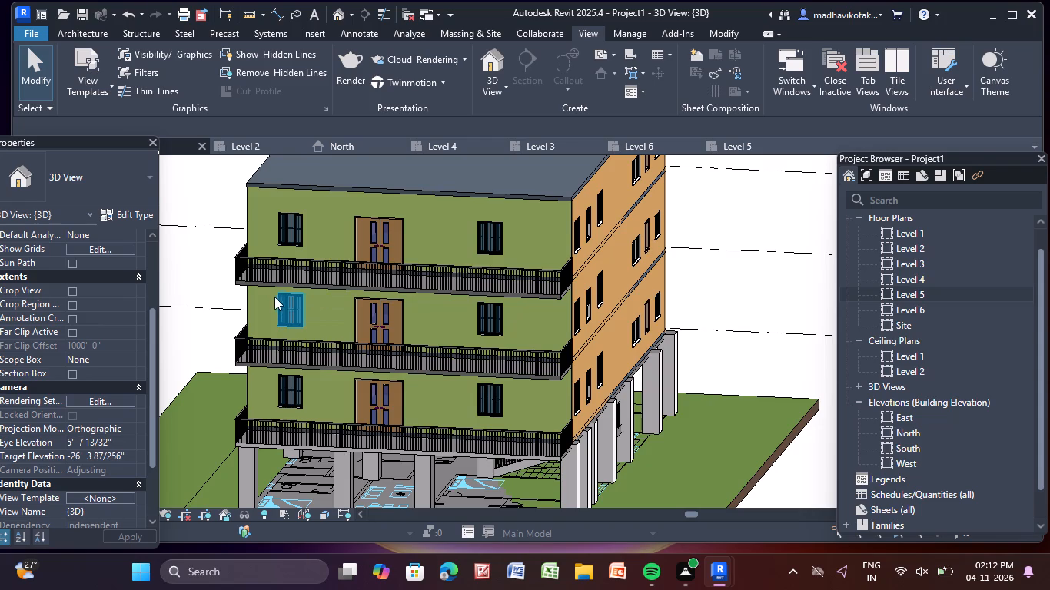
shift+middle_drag(281, 273, 312, 240)
scroll(319, 230, down, 5)
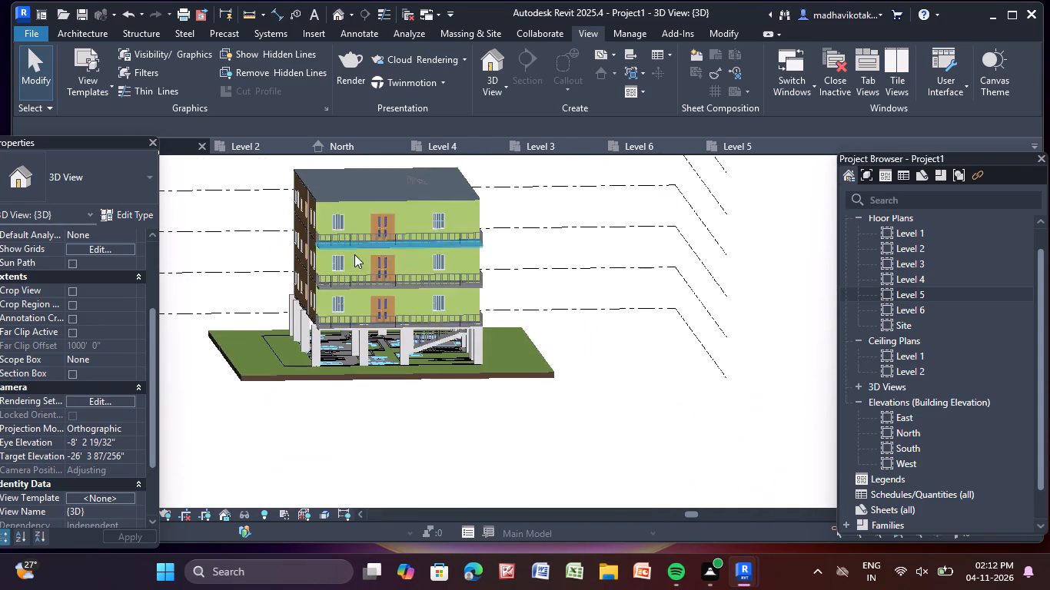
middle_drag(360, 263, 333, 264)
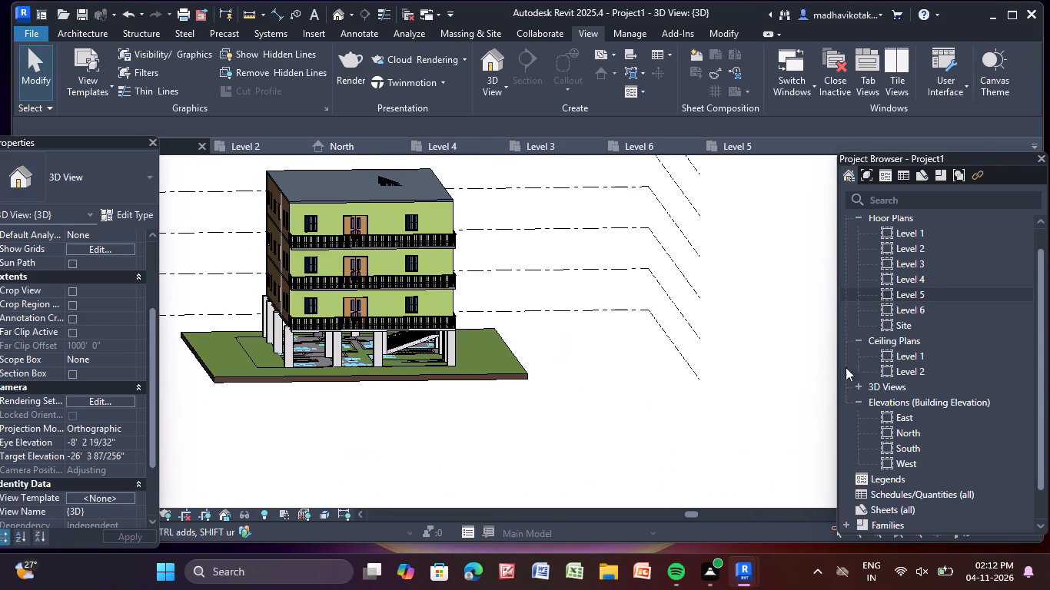
In the Level 5 plan, draw Generic - 4.5" p walls, 20' high, along the roof's north and east edges.
double_click(931, 293)
scroll(587, 342, down, 1)
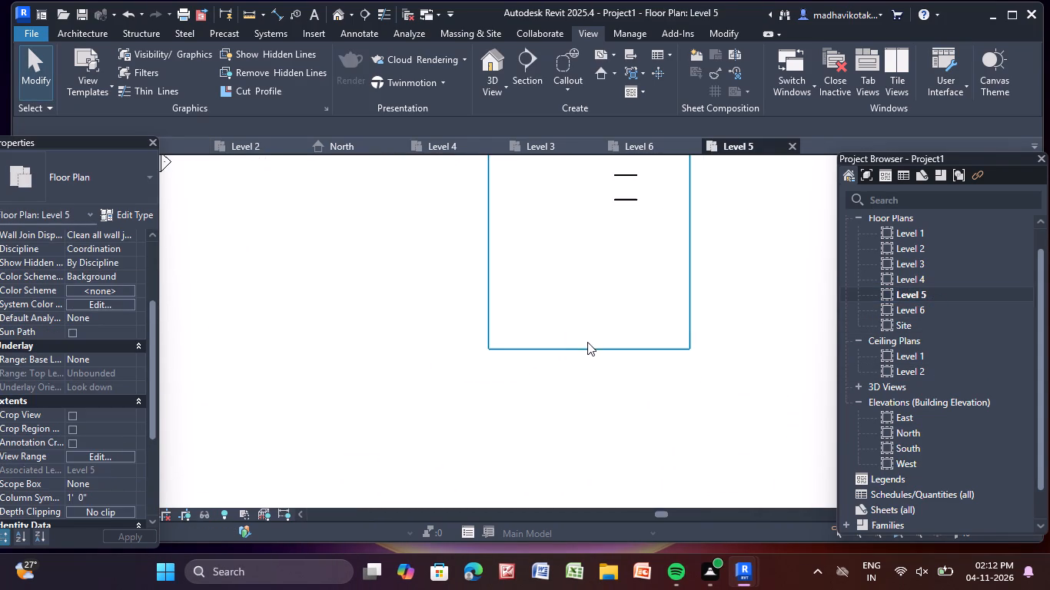
middle_drag(557, 377, 472, 451)
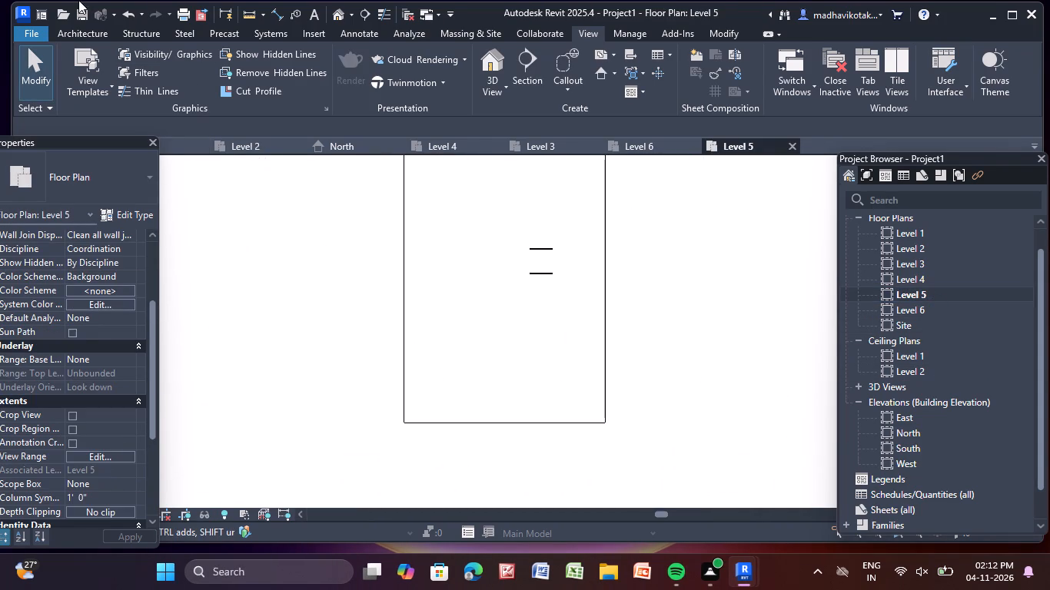
click(64, 37)
click(80, 64)
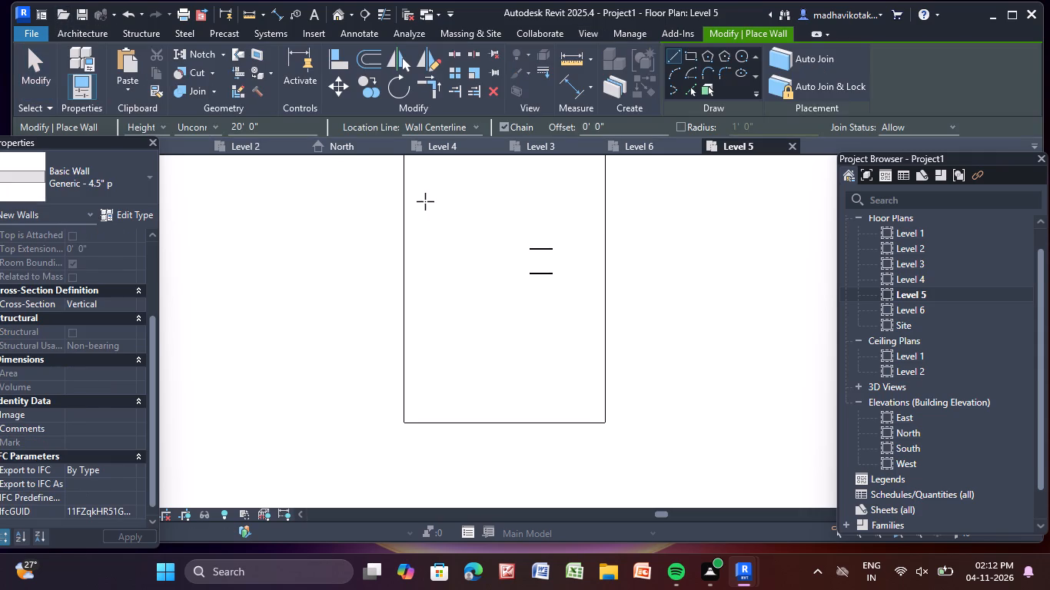
scroll(425, 201, down, 4)
middle_drag(427, 203, 351, 280)
scroll(332, 244, up, 3)
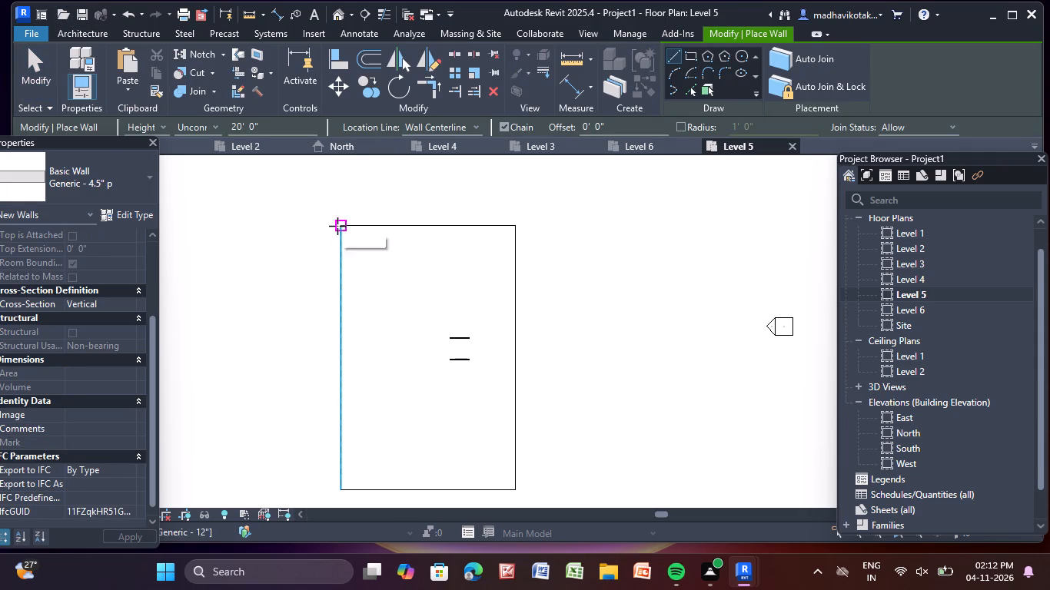
click(337, 226)
click(515, 228)
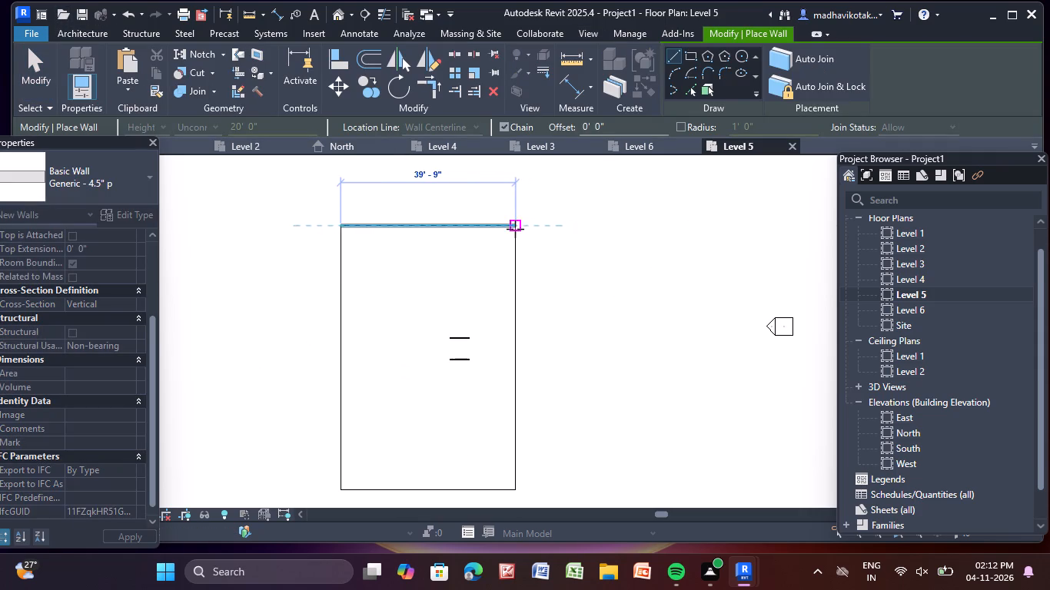
middle_drag(515, 486, 488, 403)
scroll(488, 402, up, 3)
middle_drag(488, 403, 488, 402)
scroll(486, 400, up, 8)
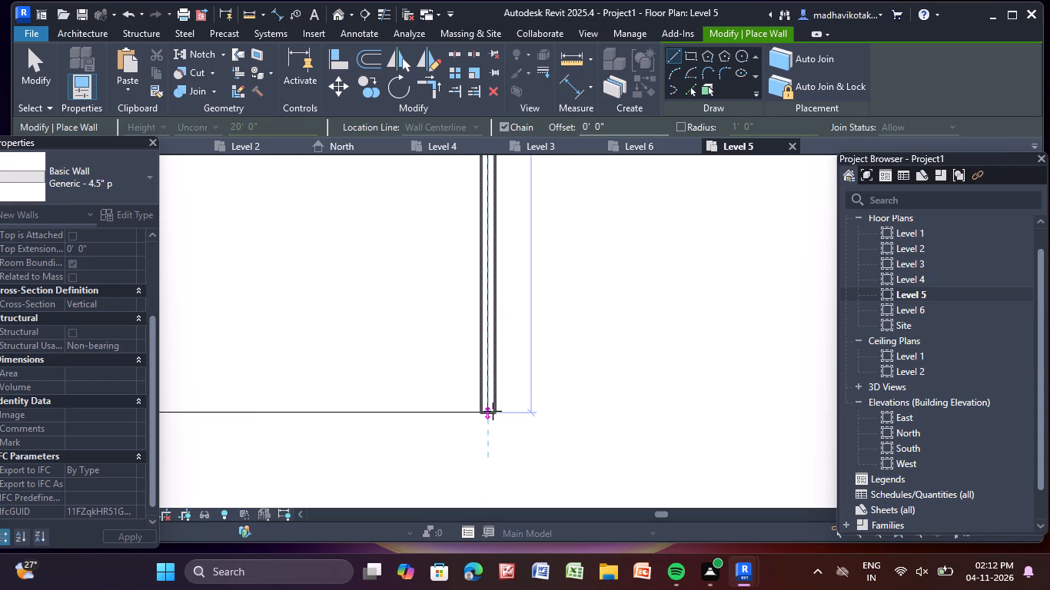
click(488, 413)
Continue the Generic - 4.5" p walls along the roof's south and west edges to close the loop at the northwest corner.
scroll(314, 421, down, 5)
middle_drag(314, 421, 536, 417)
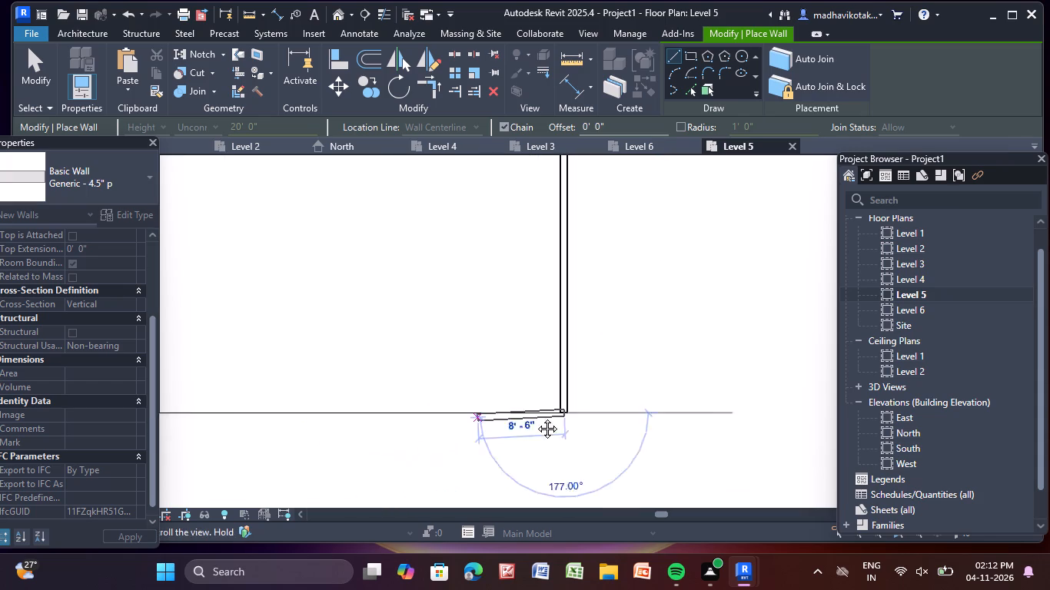
middle_drag(536, 417, 554, 417)
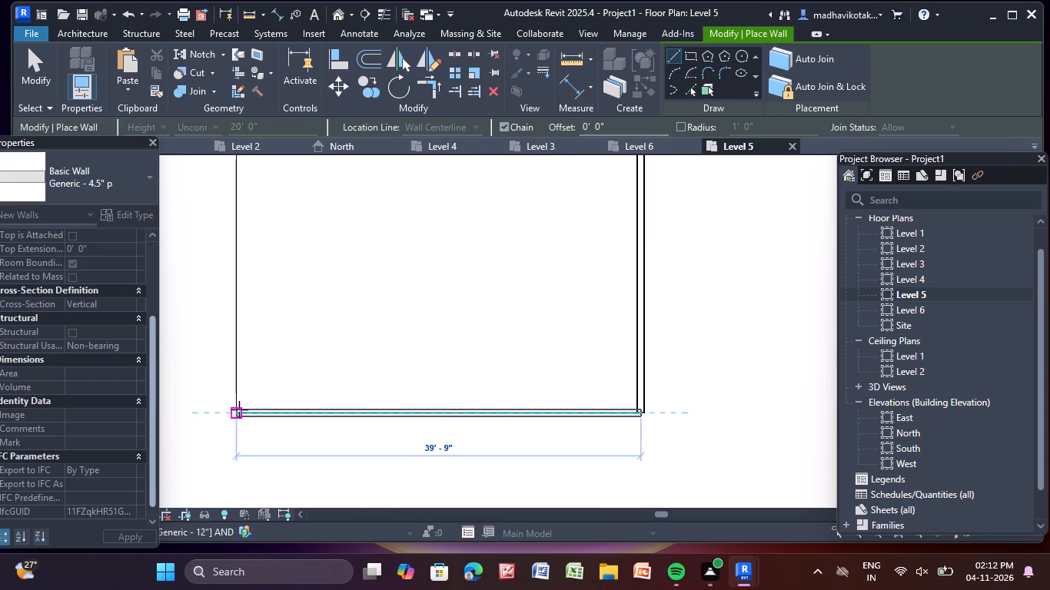
click(234, 411)
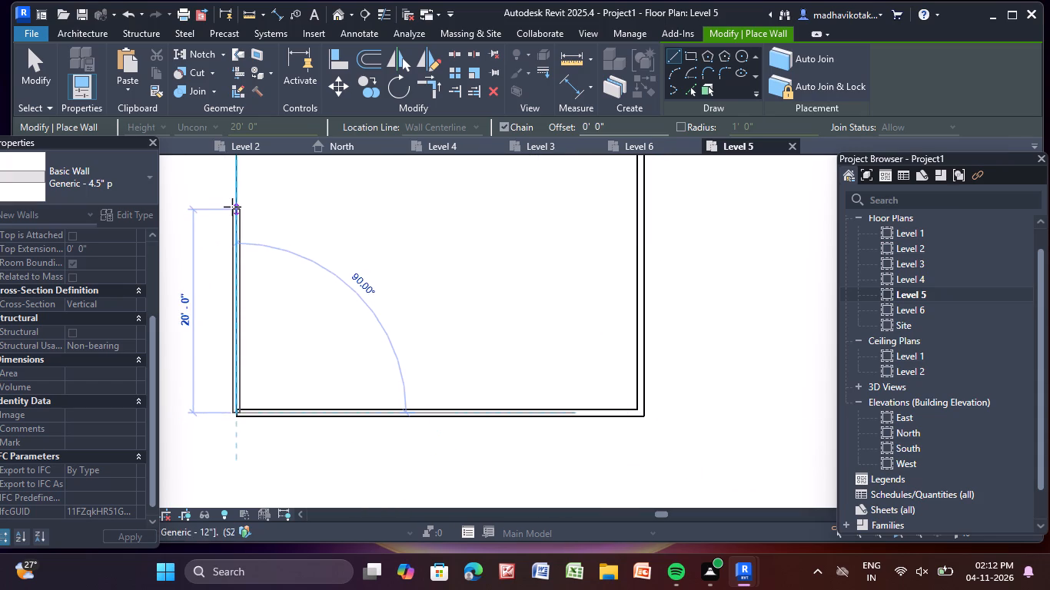
scroll(233, 206, down, 5)
middle_drag(233, 206, 238, 404)
scroll(252, 230, down, 1)
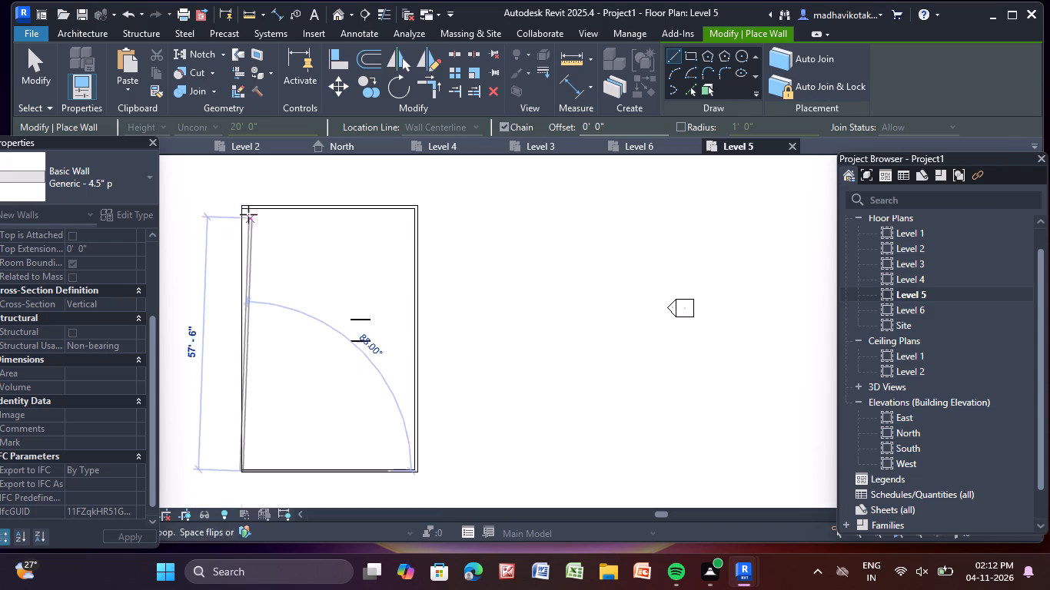
scroll(248, 214, up, 7)
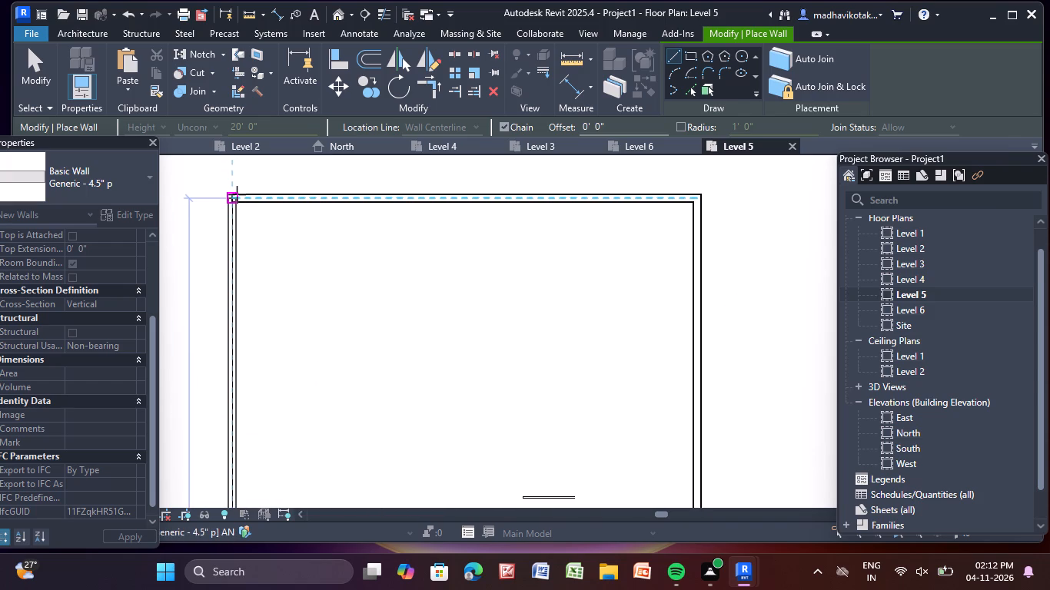
scroll(238, 187, up, 9)
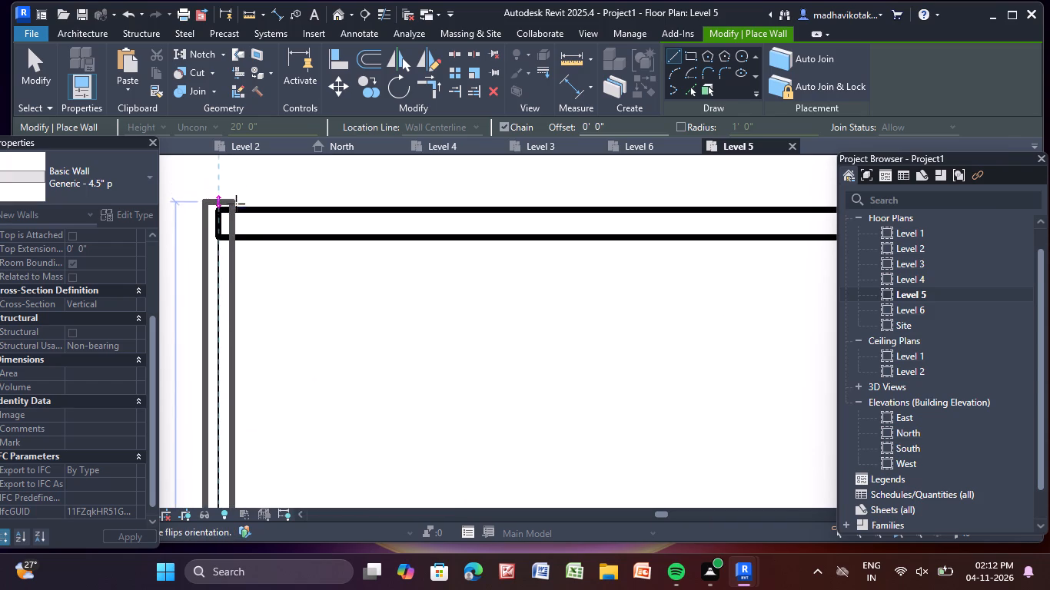
click(236, 204)
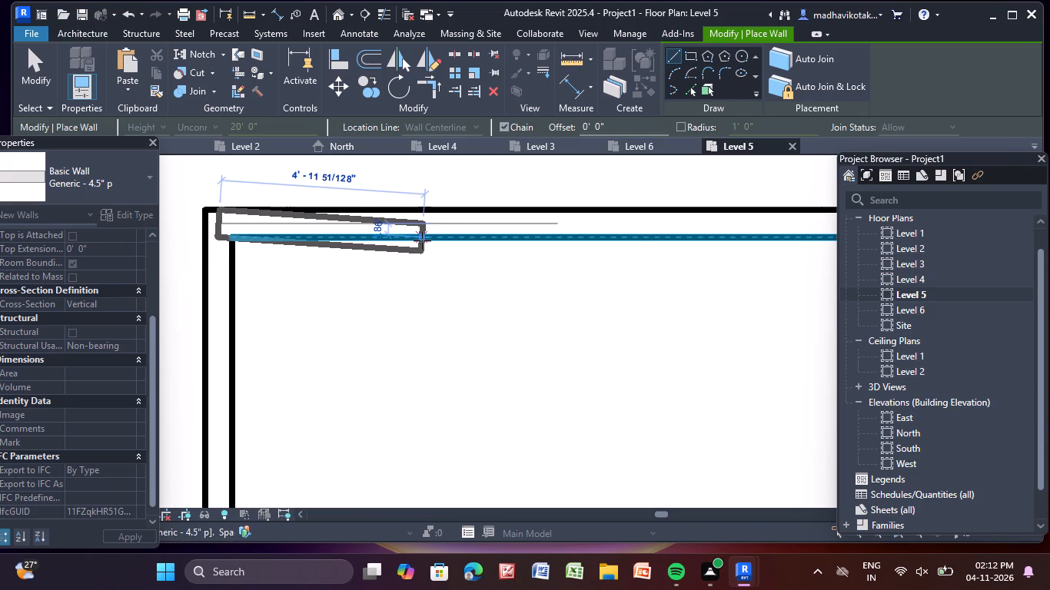
key(Escape)
key(Escape)
In 3D, lower the top of the roof's front wall to parapet level, about a quarter of its drawn height.
scroll(433, 290, down, 5)
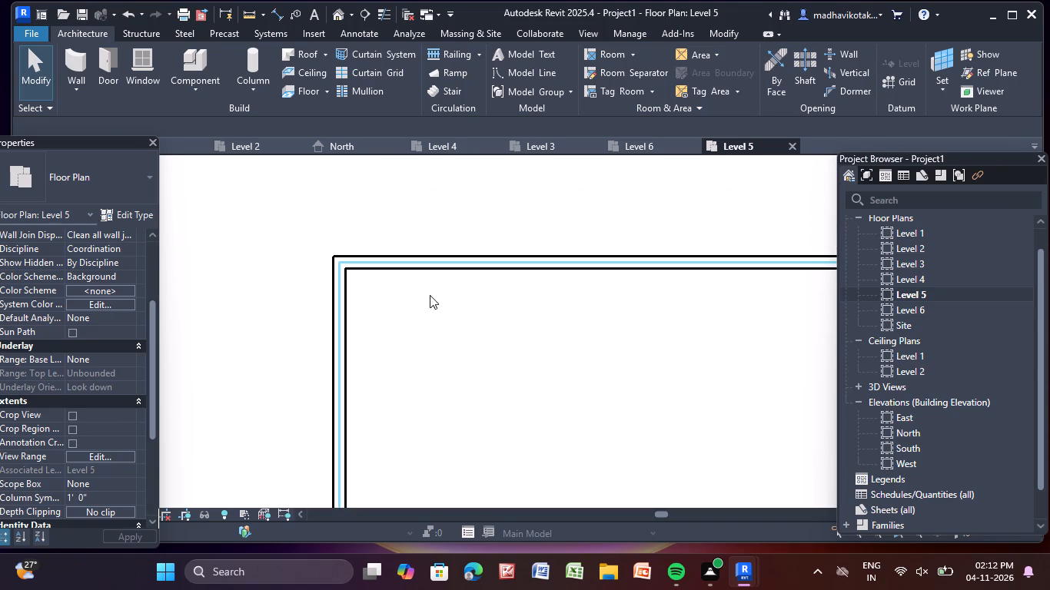
scroll(430, 295, down, 11)
middle_drag(452, 313, 337, 204)
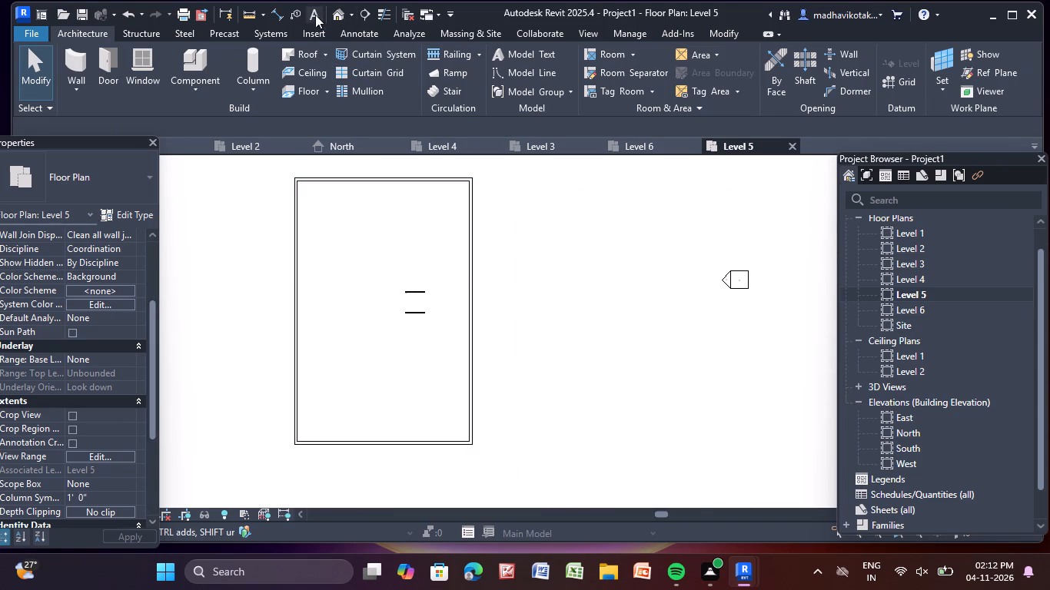
click(344, 9)
scroll(407, 232, down, 1)
middle_drag(406, 238, 439, 433)
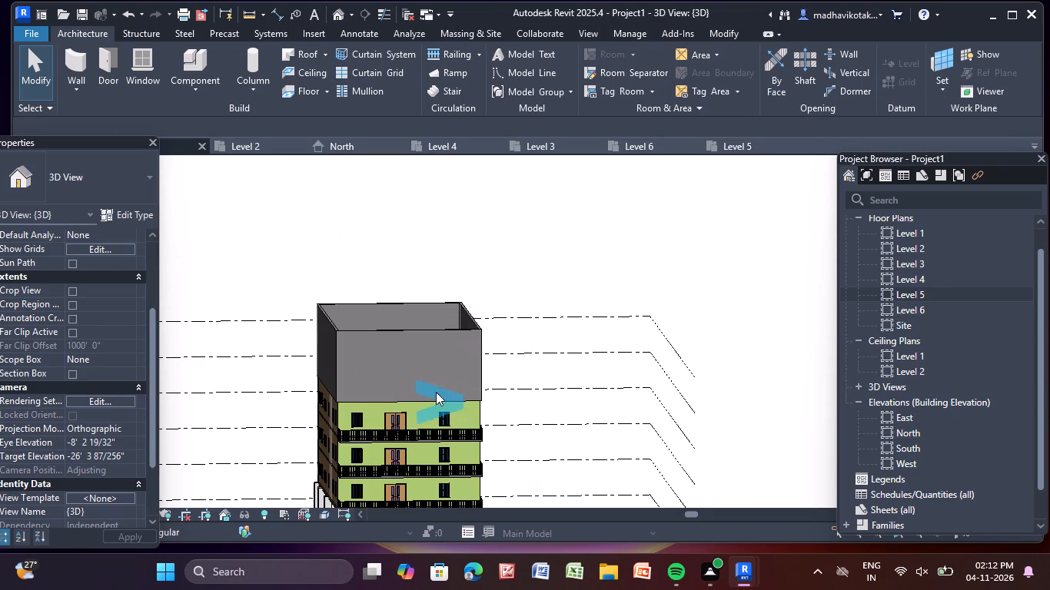
click(408, 363)
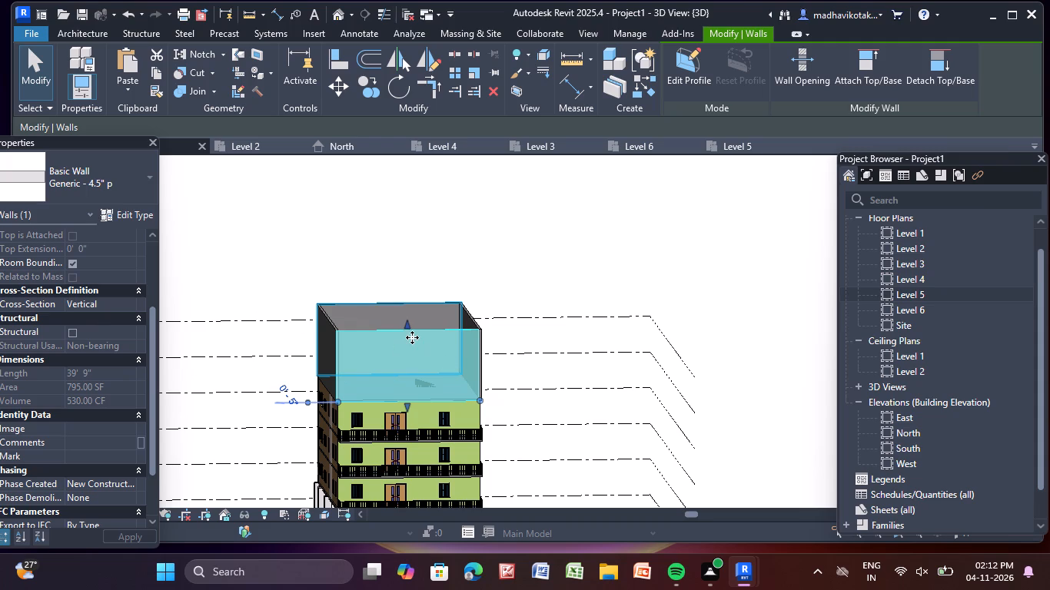
drag(407, 321, 392, 387)
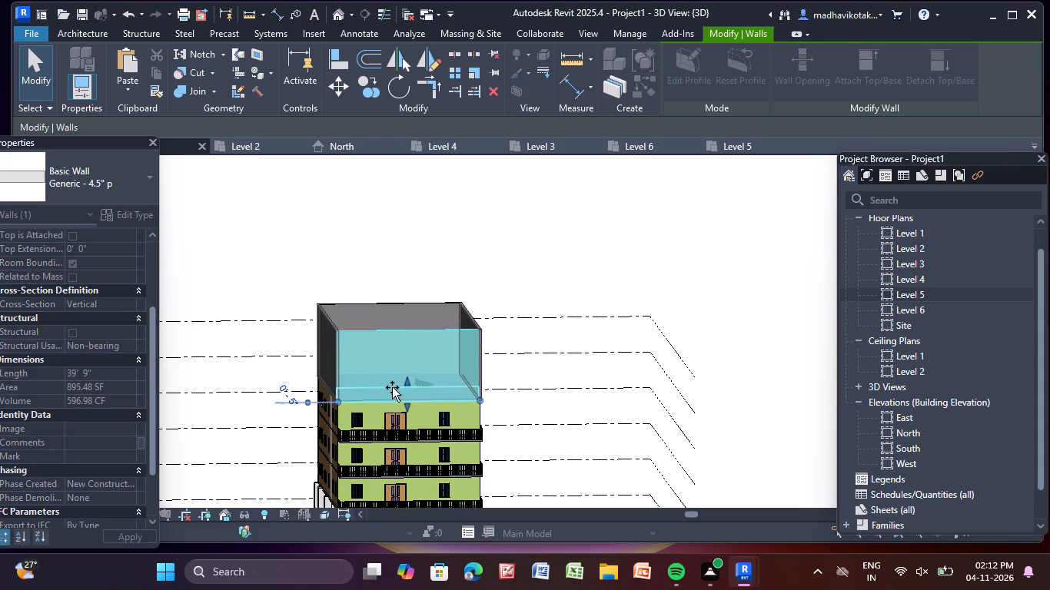
drag(392, 387, 393, 383)
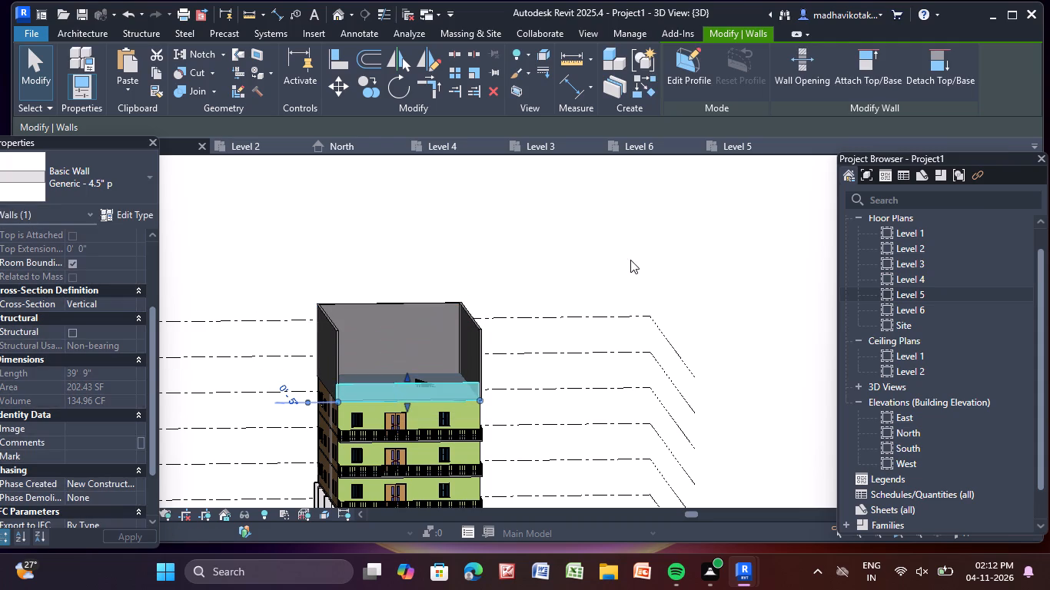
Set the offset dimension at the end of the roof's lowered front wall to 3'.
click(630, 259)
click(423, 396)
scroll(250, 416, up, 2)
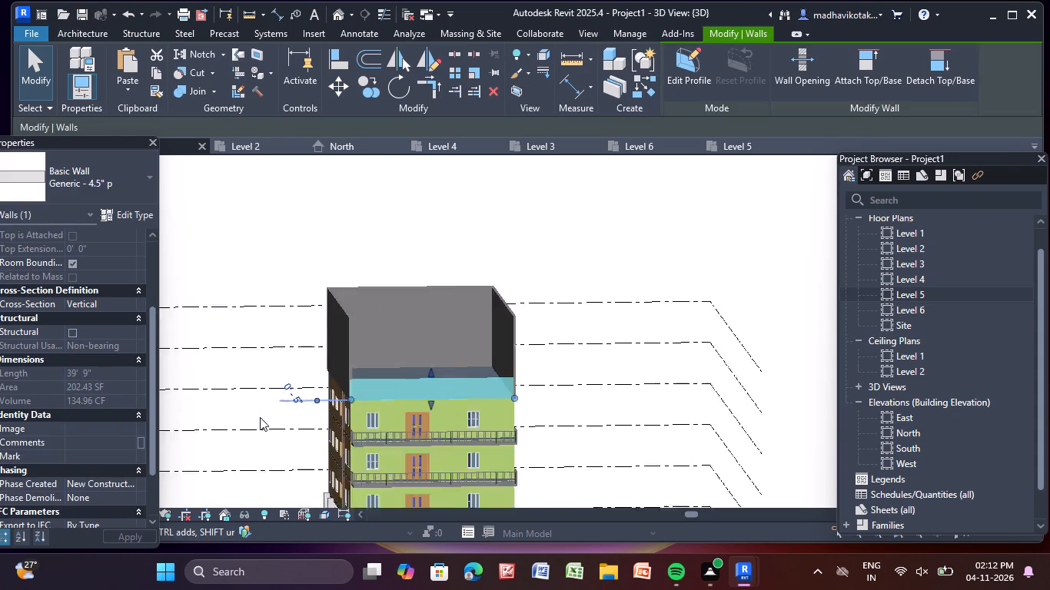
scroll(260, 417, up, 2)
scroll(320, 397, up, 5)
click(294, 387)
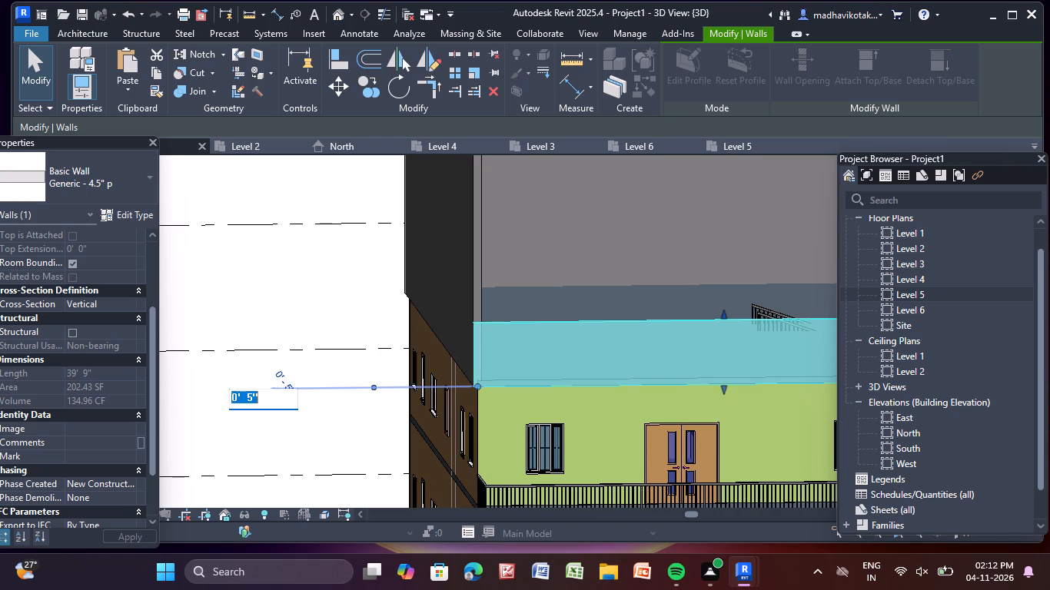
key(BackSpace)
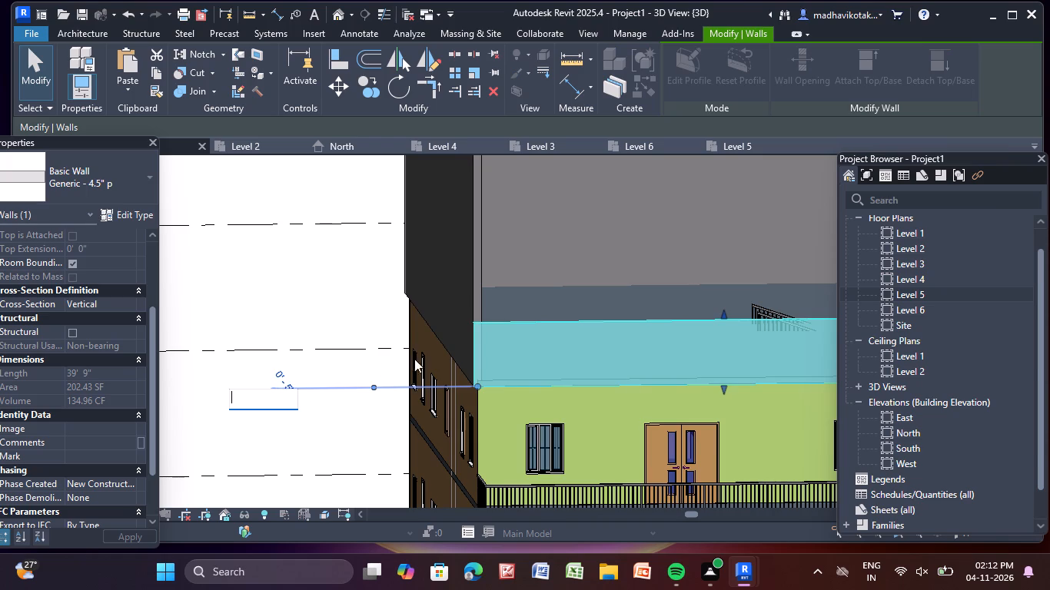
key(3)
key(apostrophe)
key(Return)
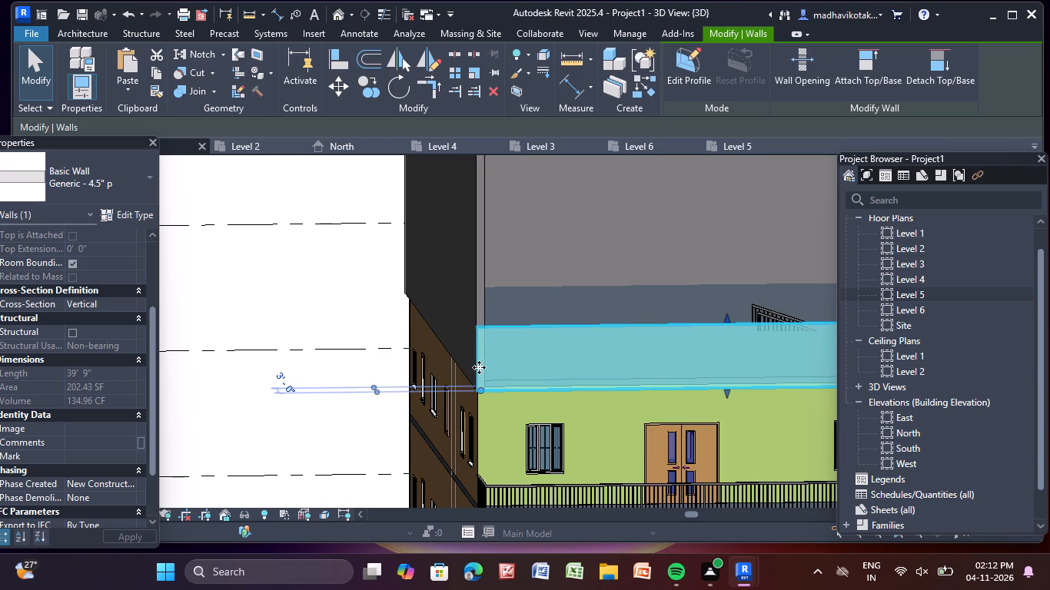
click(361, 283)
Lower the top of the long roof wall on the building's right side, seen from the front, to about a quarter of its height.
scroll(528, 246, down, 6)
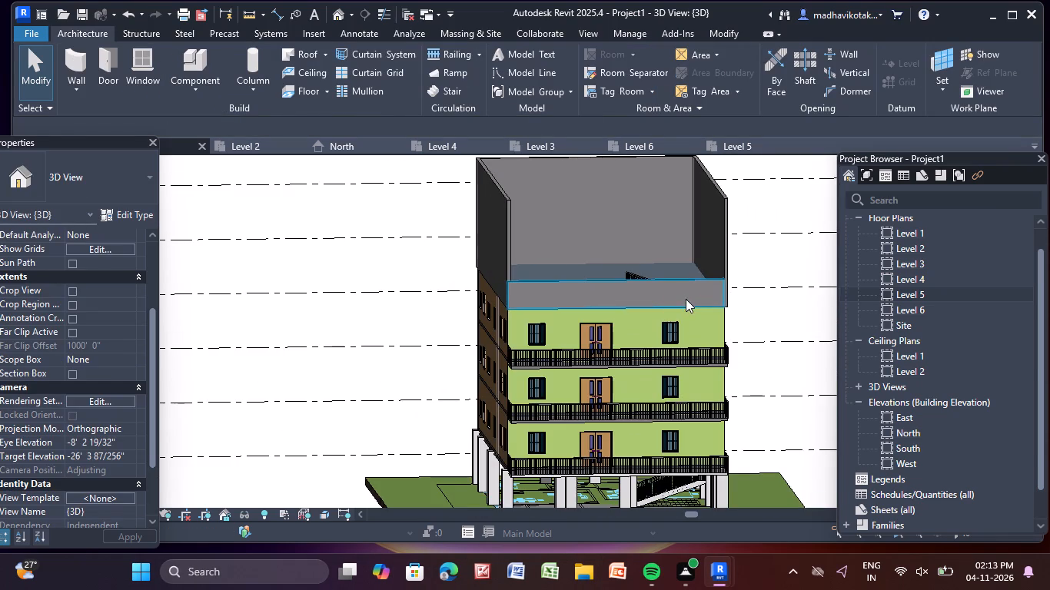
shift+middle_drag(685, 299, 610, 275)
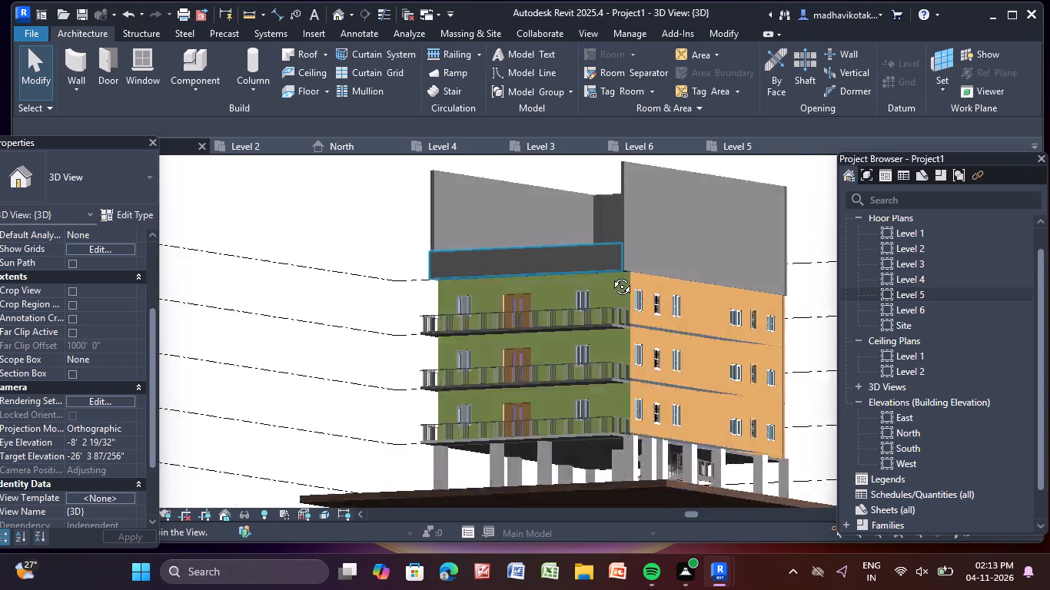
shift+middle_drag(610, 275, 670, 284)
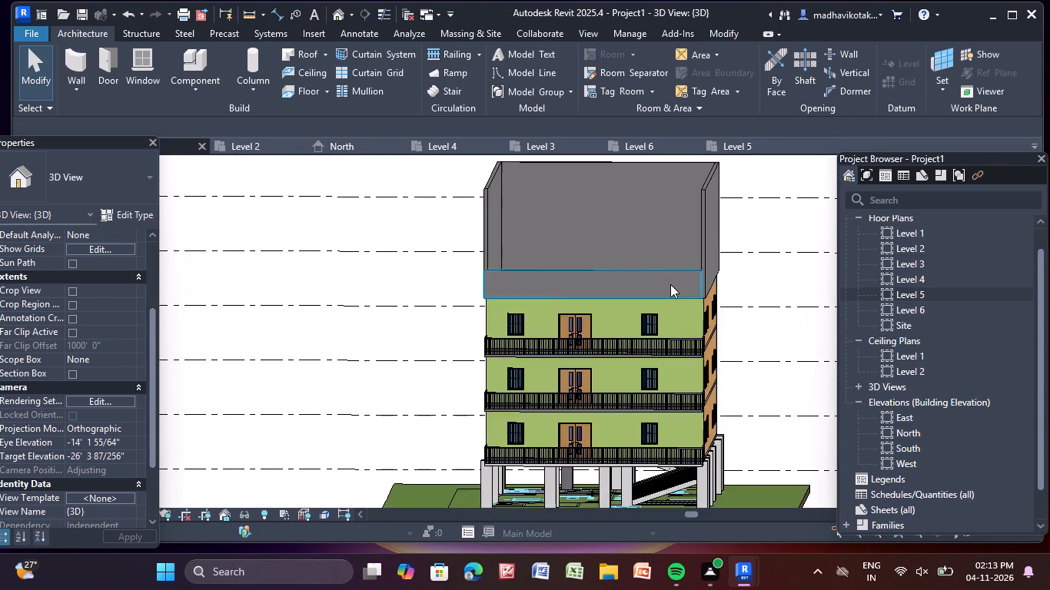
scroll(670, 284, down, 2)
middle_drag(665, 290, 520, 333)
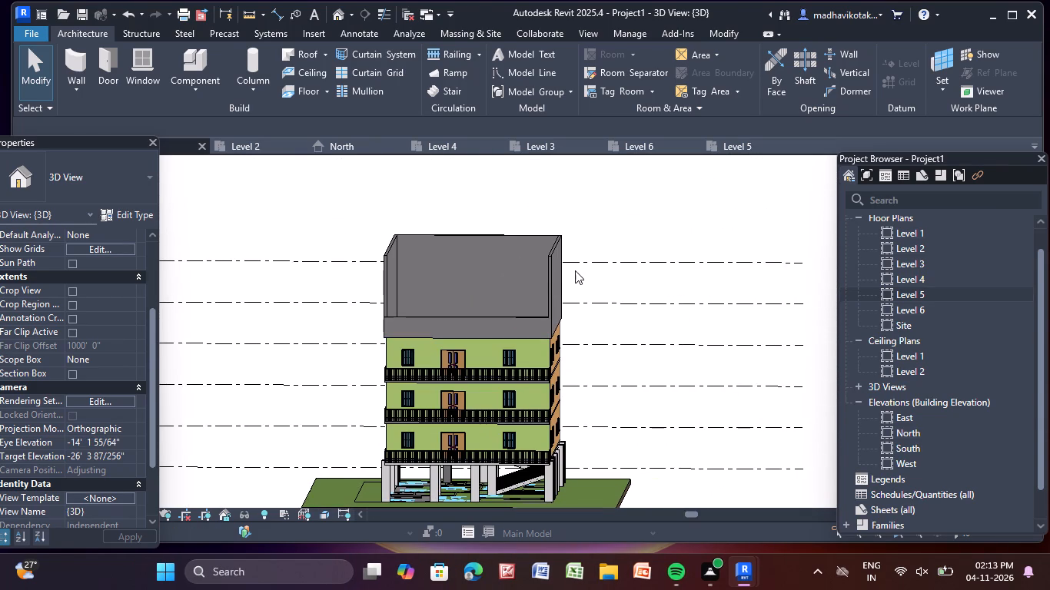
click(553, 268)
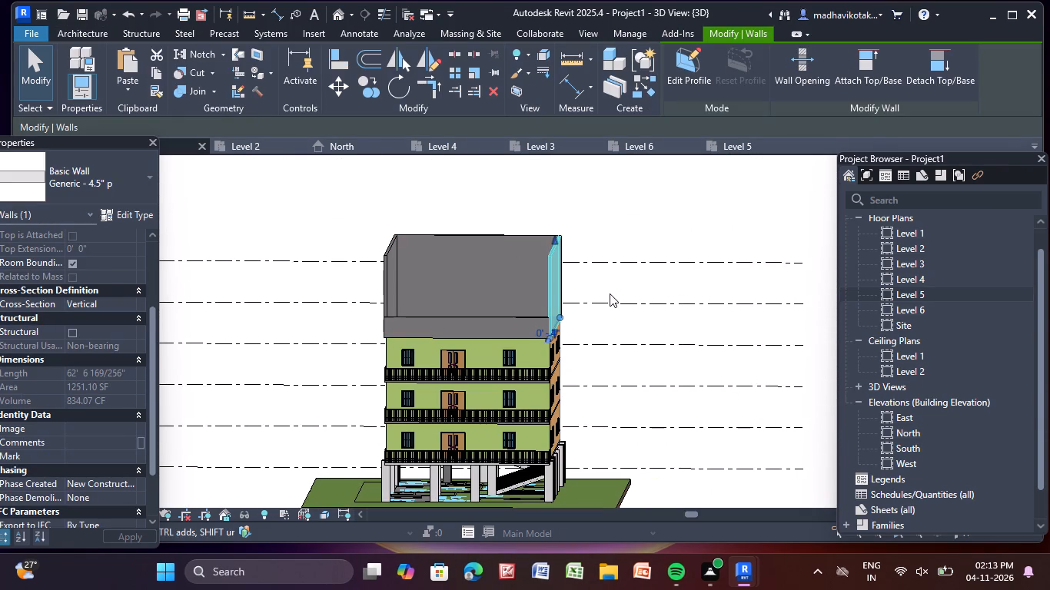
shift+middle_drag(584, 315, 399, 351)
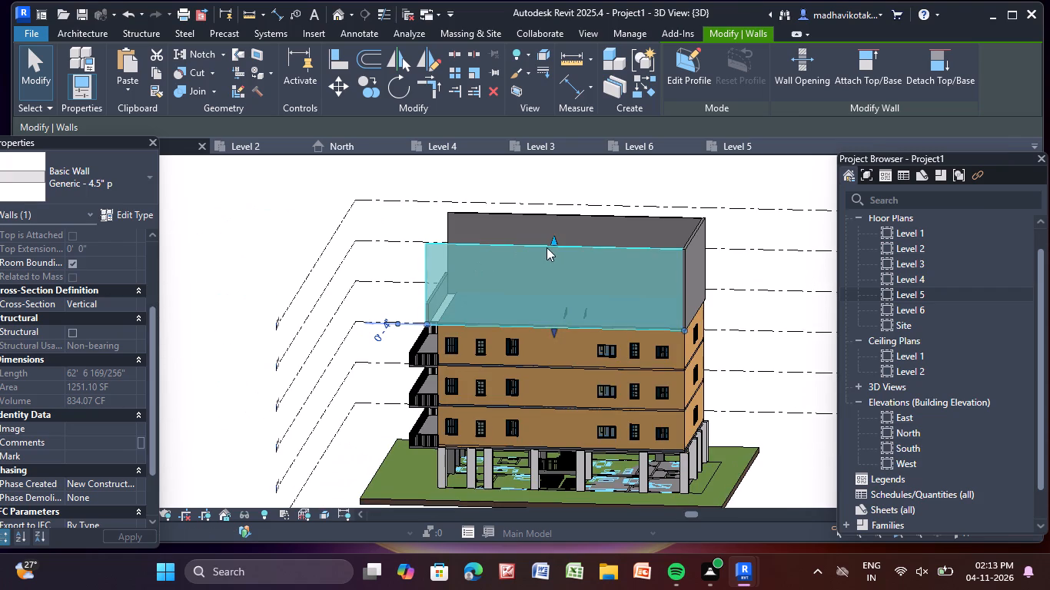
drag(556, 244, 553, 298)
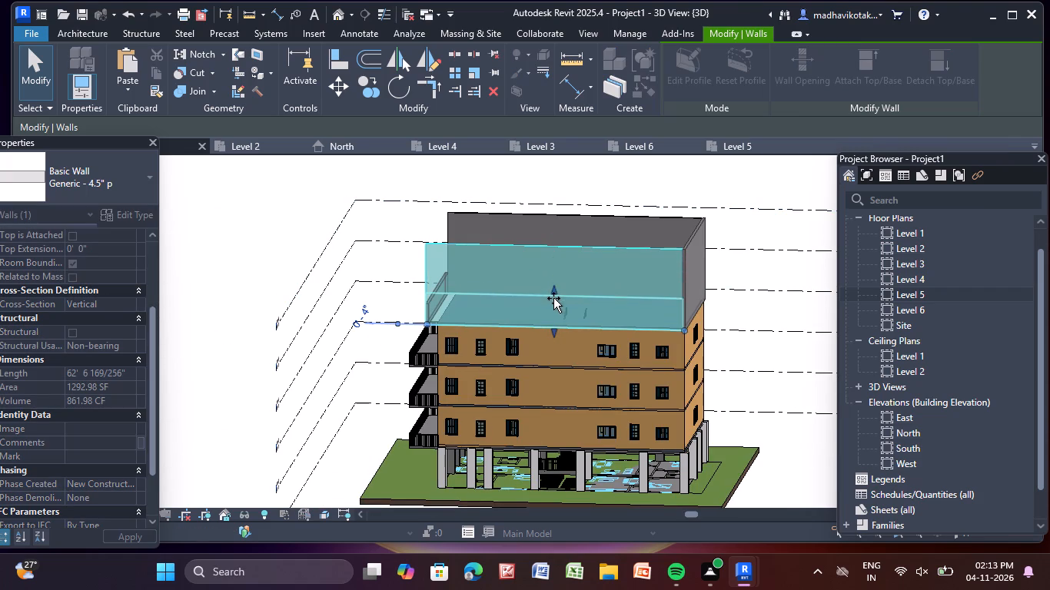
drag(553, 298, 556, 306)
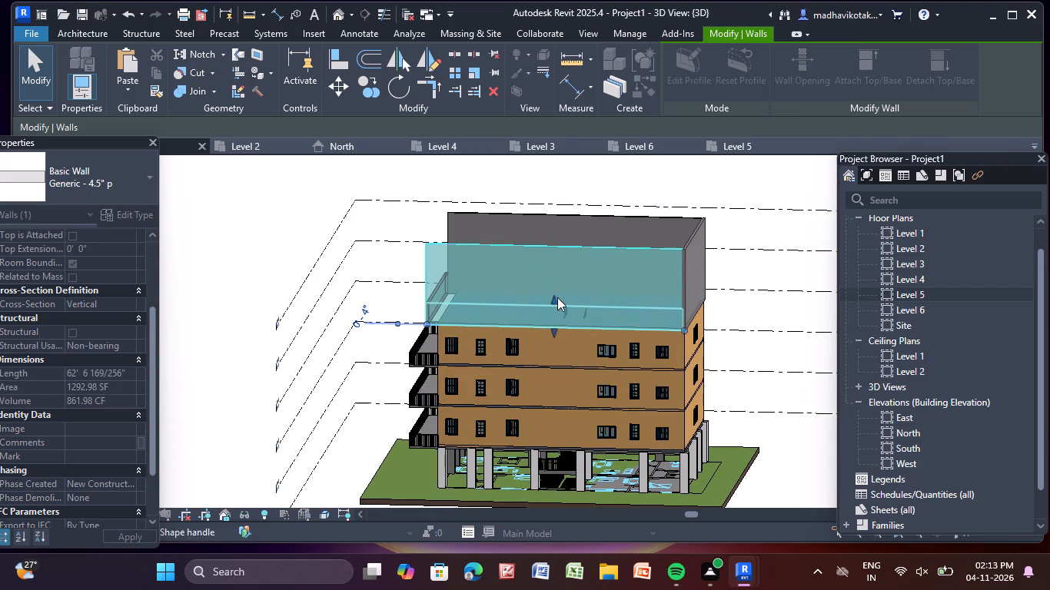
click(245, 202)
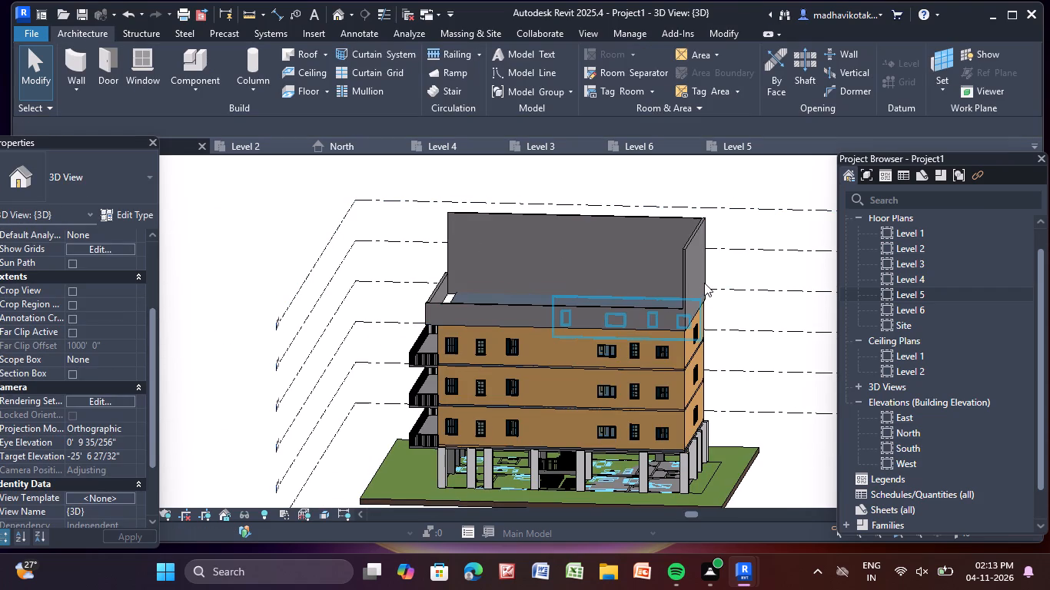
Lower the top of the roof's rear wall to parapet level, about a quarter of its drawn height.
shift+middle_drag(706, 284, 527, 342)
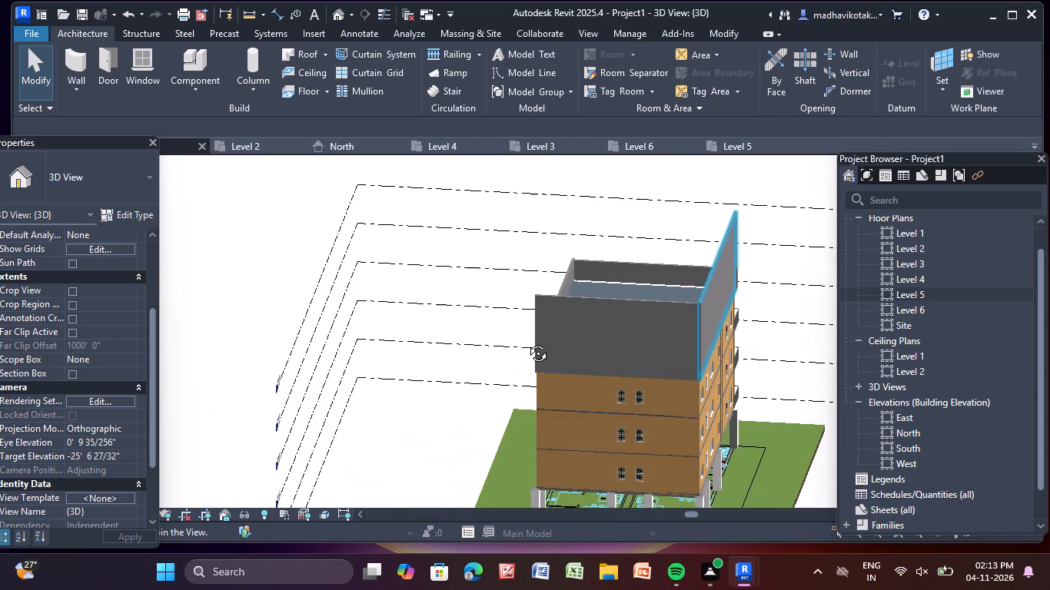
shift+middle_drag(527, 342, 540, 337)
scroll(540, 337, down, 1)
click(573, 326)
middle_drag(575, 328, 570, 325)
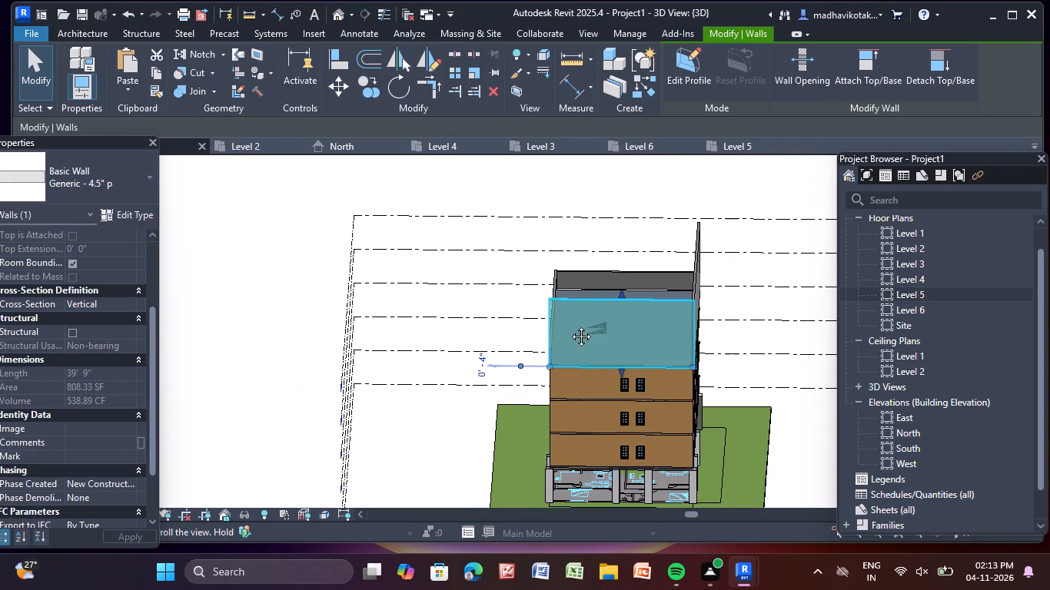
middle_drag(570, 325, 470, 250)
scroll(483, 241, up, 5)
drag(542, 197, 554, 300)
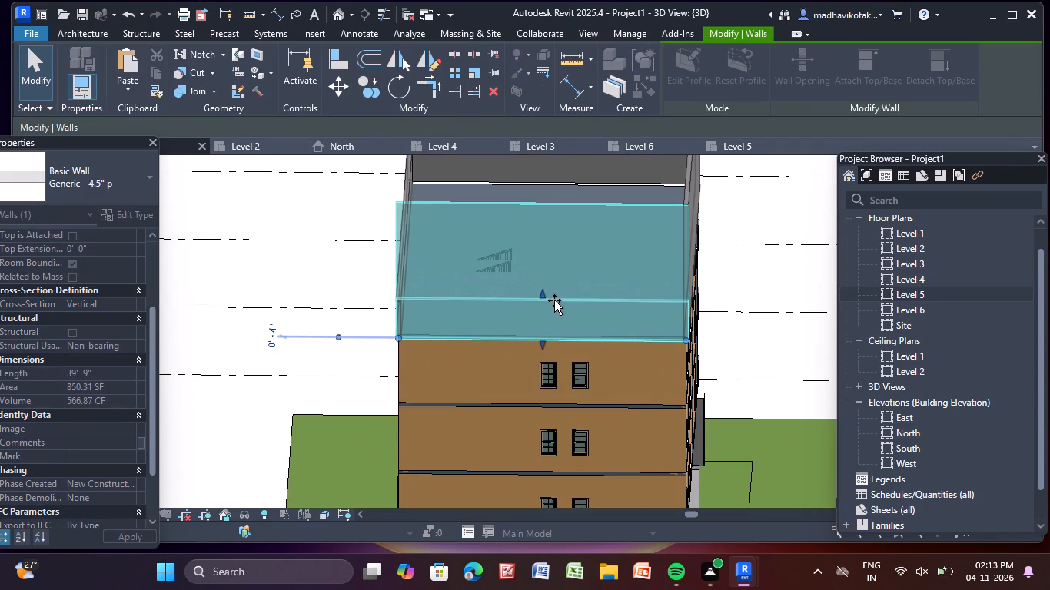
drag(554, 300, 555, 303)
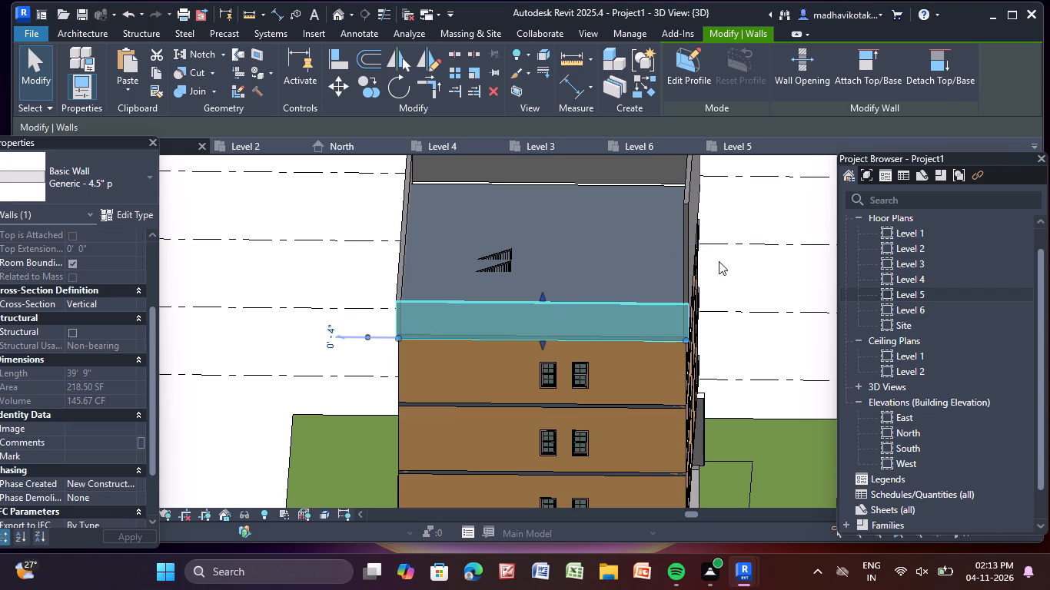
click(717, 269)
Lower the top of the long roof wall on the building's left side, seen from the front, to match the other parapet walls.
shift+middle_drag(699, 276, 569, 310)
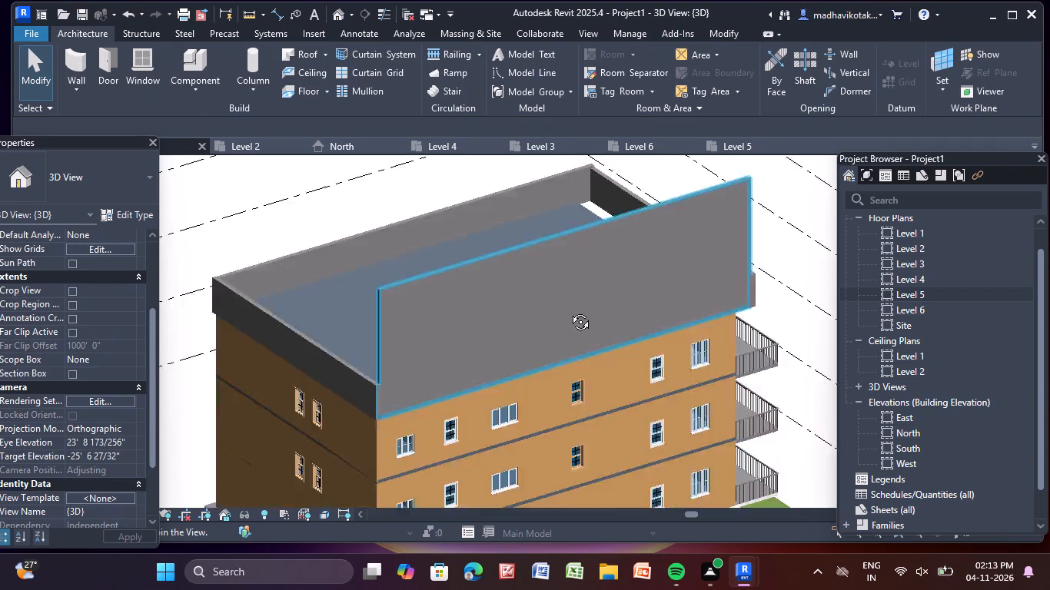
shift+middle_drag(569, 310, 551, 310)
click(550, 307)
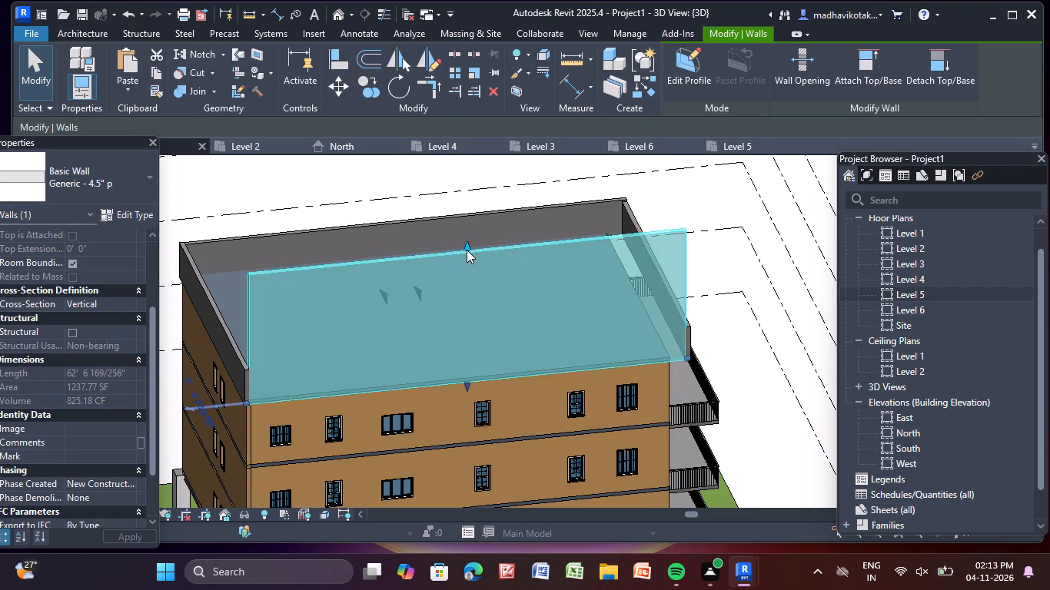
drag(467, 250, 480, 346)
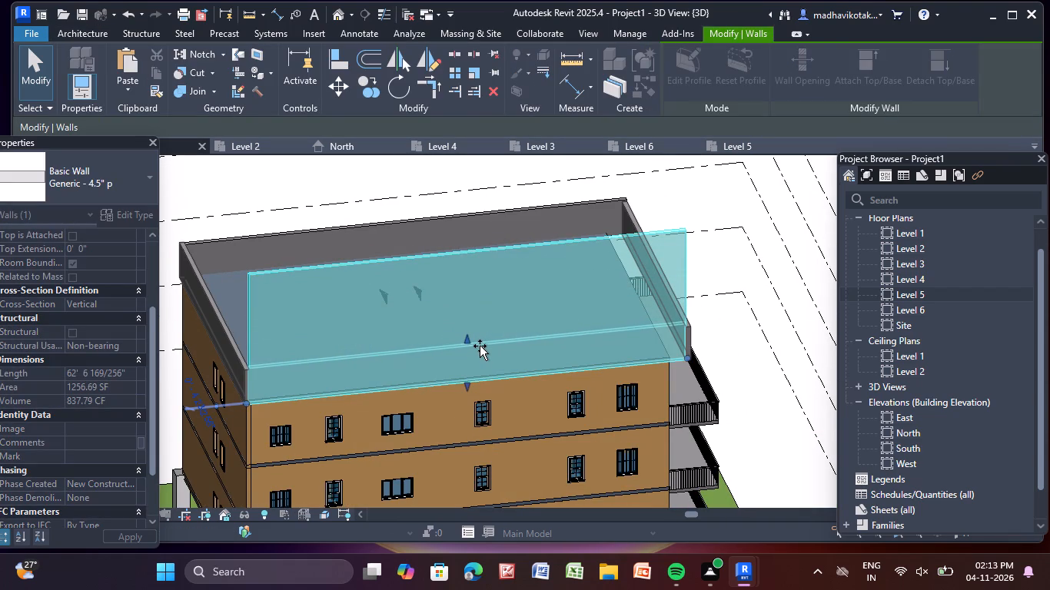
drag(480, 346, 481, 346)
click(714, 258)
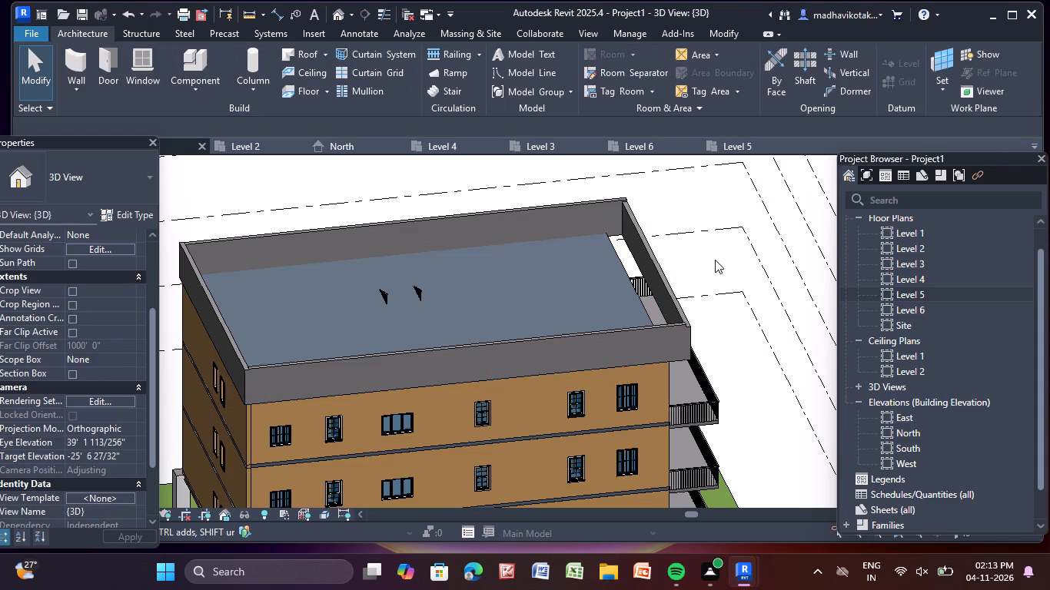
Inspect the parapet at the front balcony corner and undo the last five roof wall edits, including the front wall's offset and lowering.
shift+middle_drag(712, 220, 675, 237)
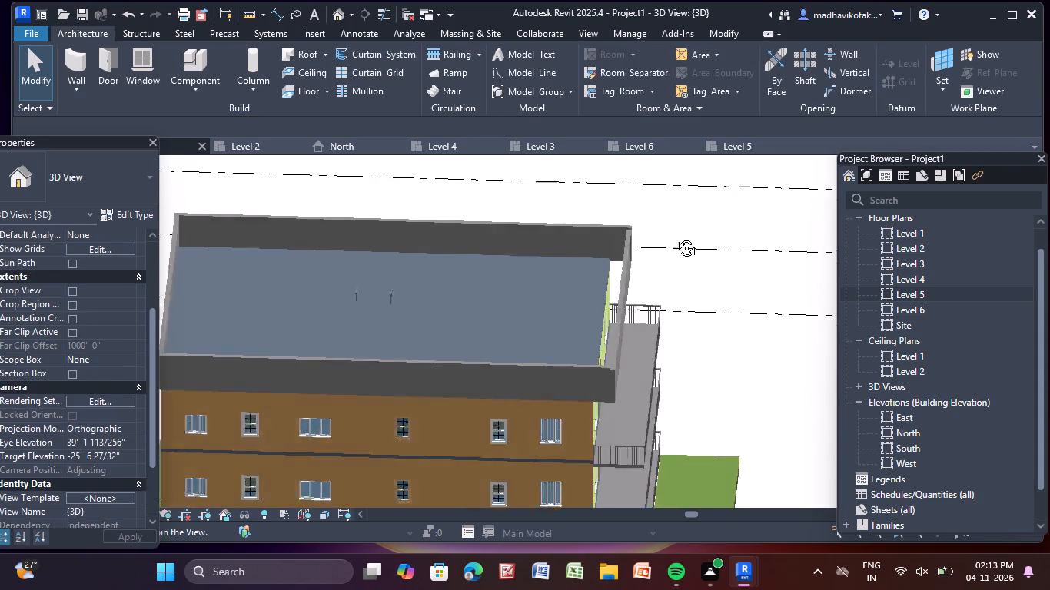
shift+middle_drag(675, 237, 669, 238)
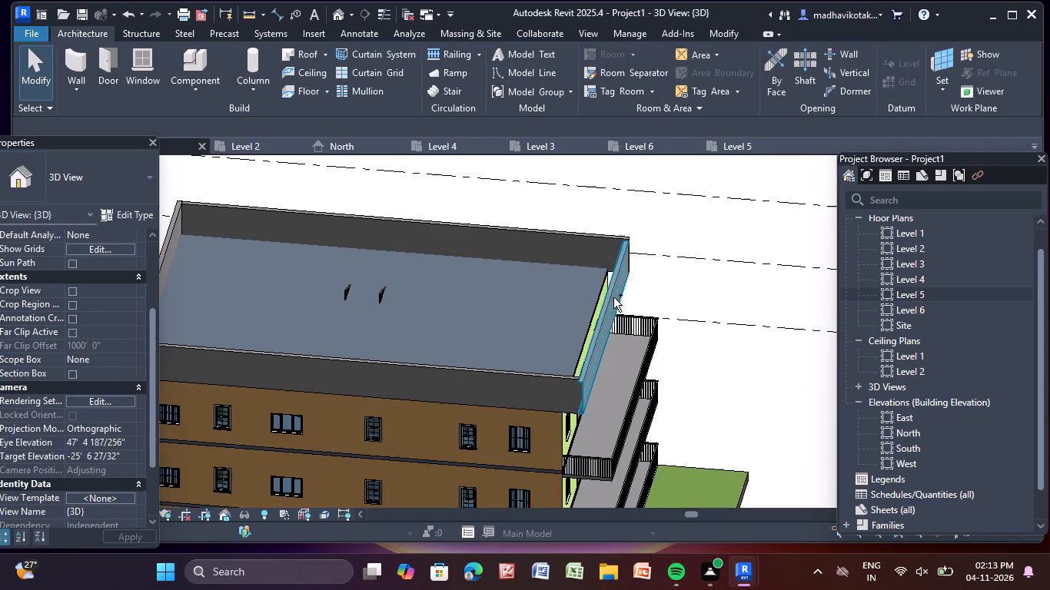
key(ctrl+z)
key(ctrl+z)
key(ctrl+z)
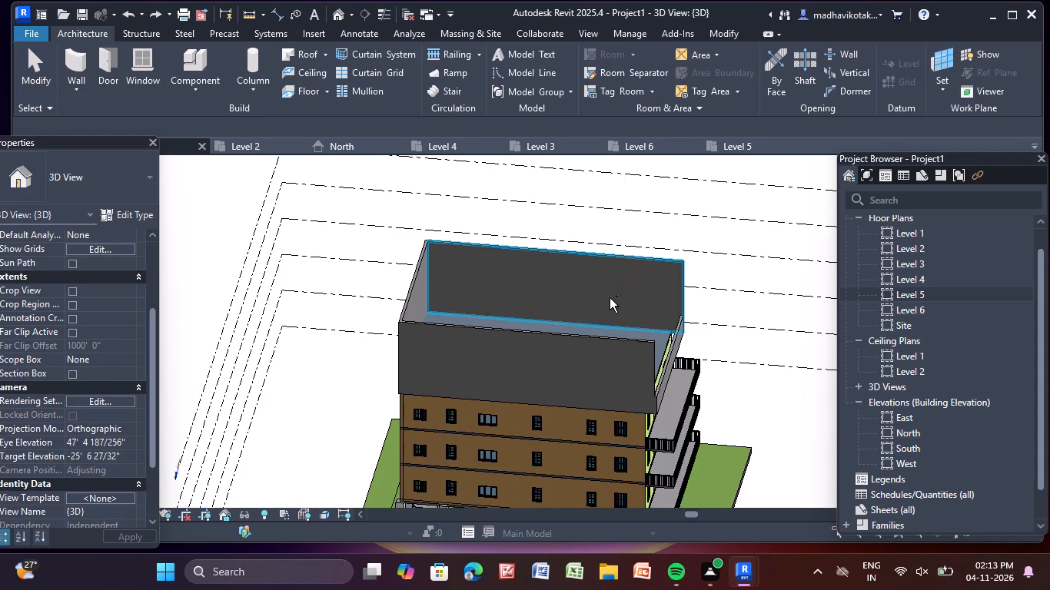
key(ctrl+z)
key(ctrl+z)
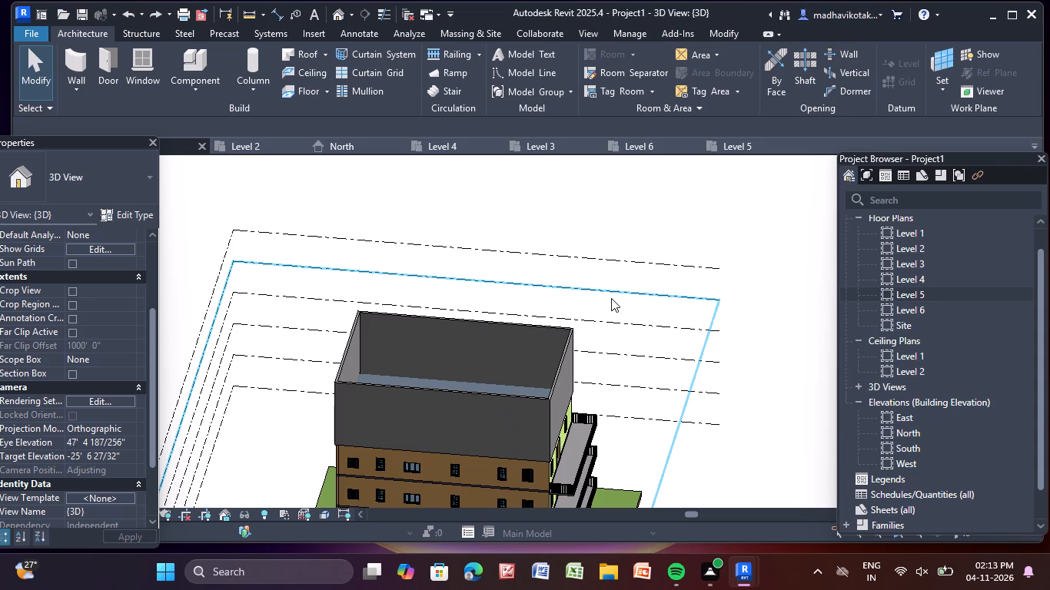
Lower the top of the long roof wall on the building's left side, seen from the front, to about half its drawn height.
scroll(612, 299, down, 2)
middle_drag(509, 356, 520, 216)
scroll(520, 217, up, 4)
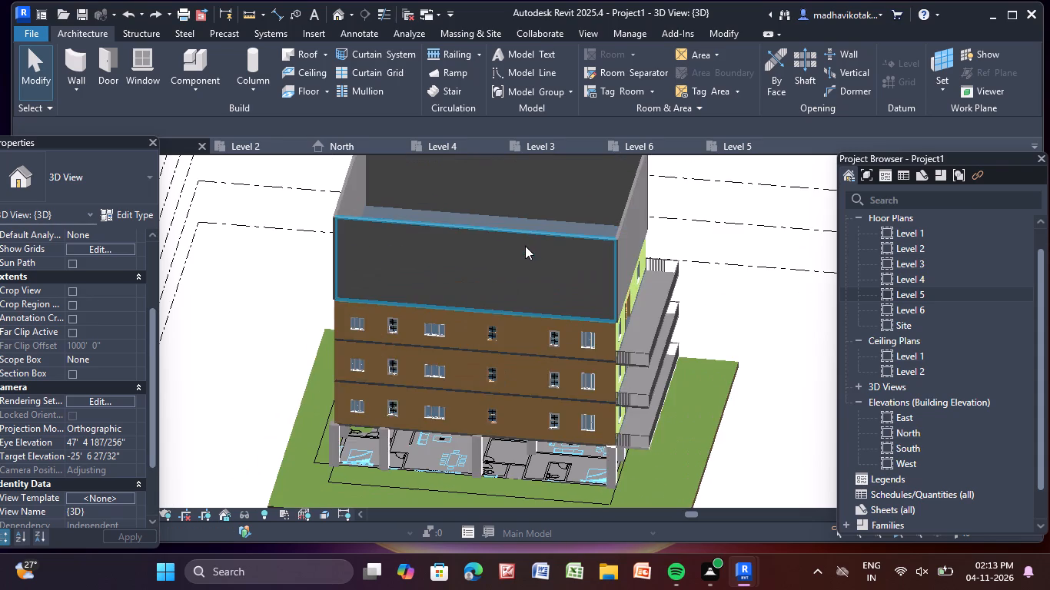
click(527, 249)
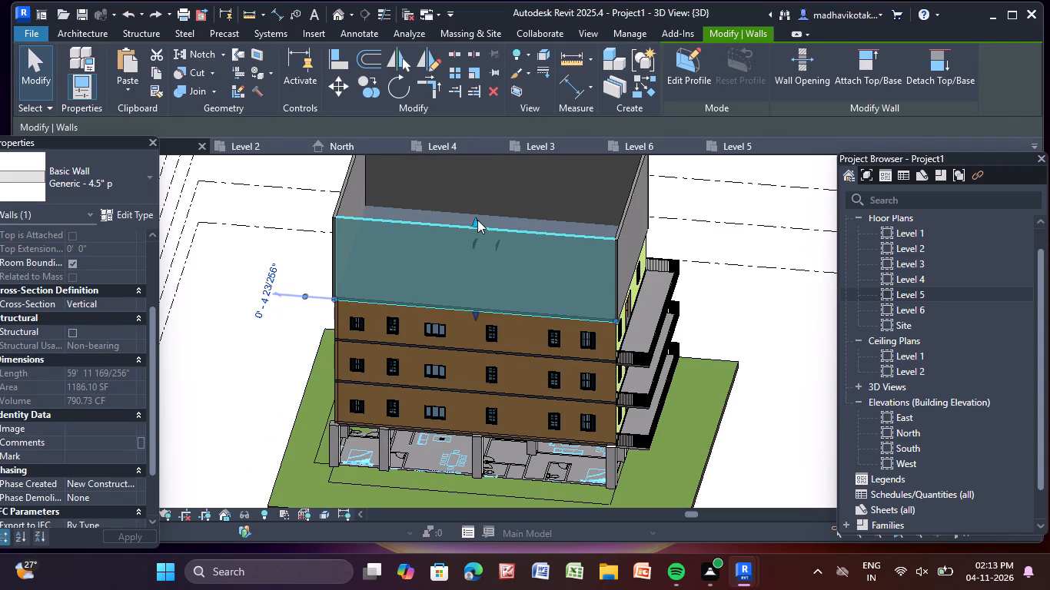
drag(477, 220, 486, 273)
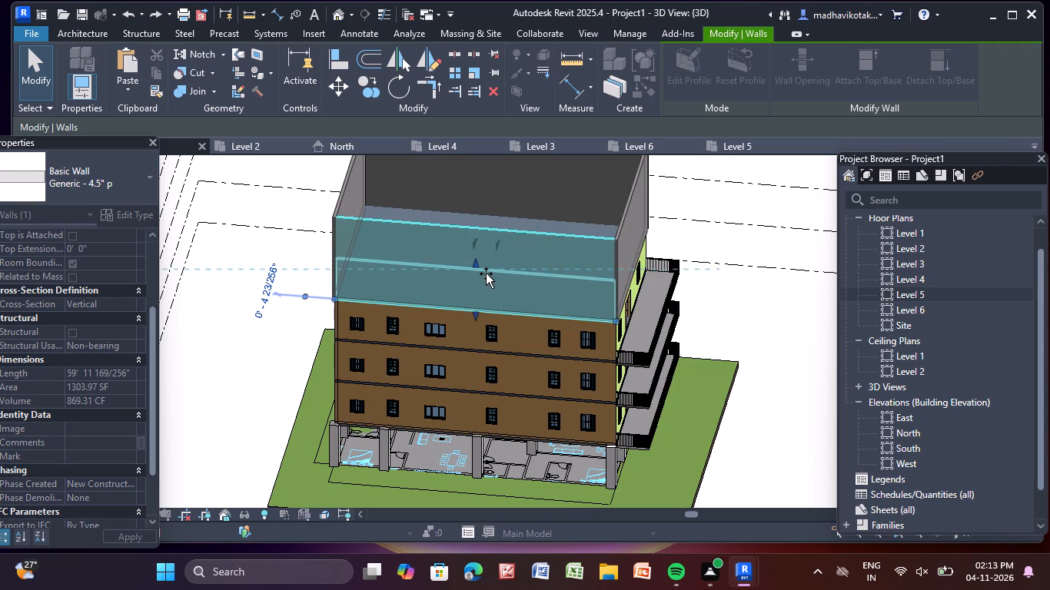
drag(486, 273, 486, 274)
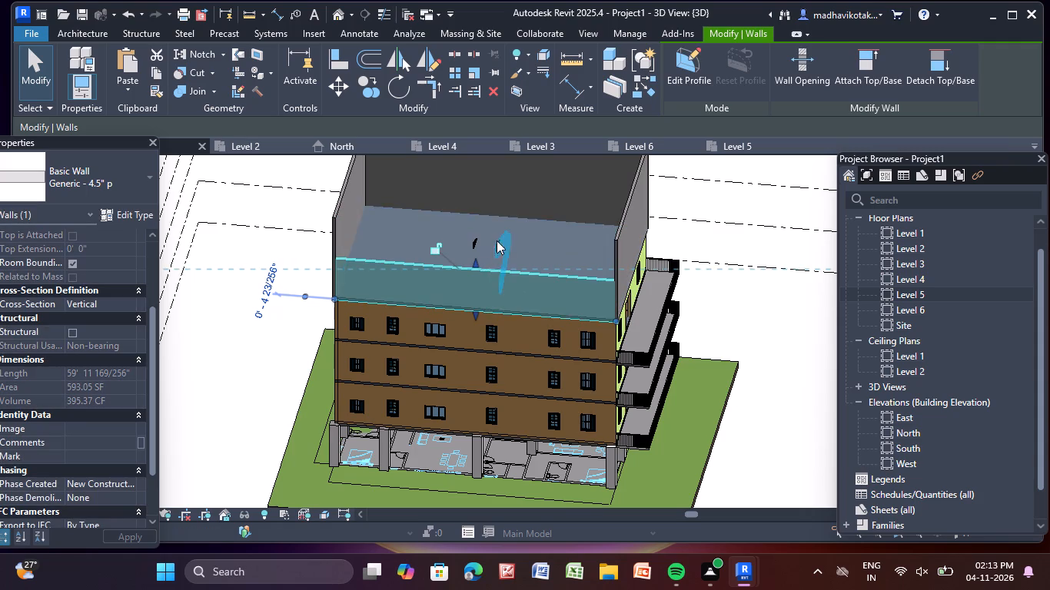
click(714, 219)
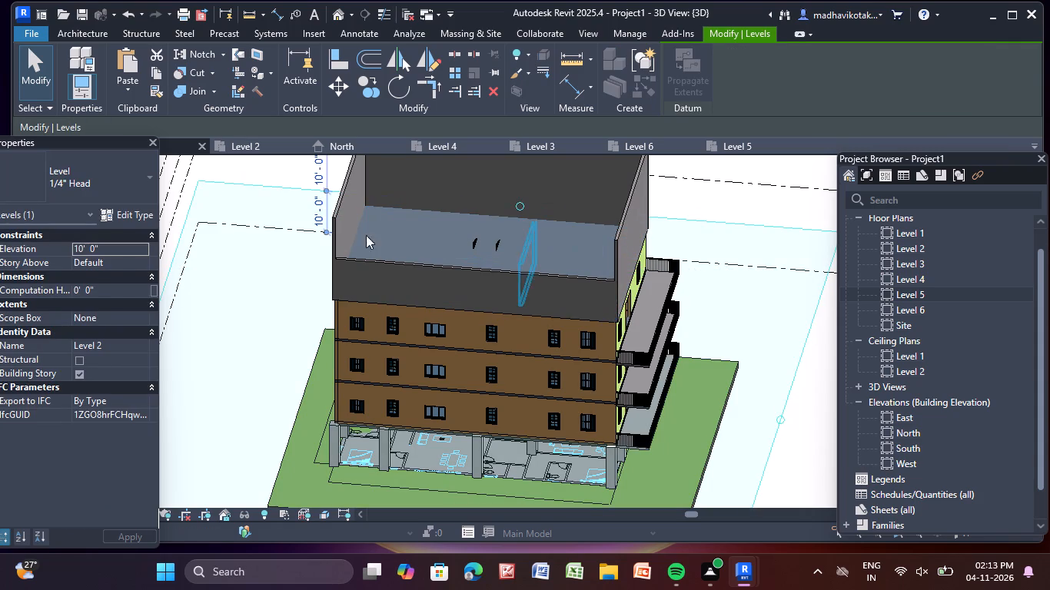
click(258, 164)
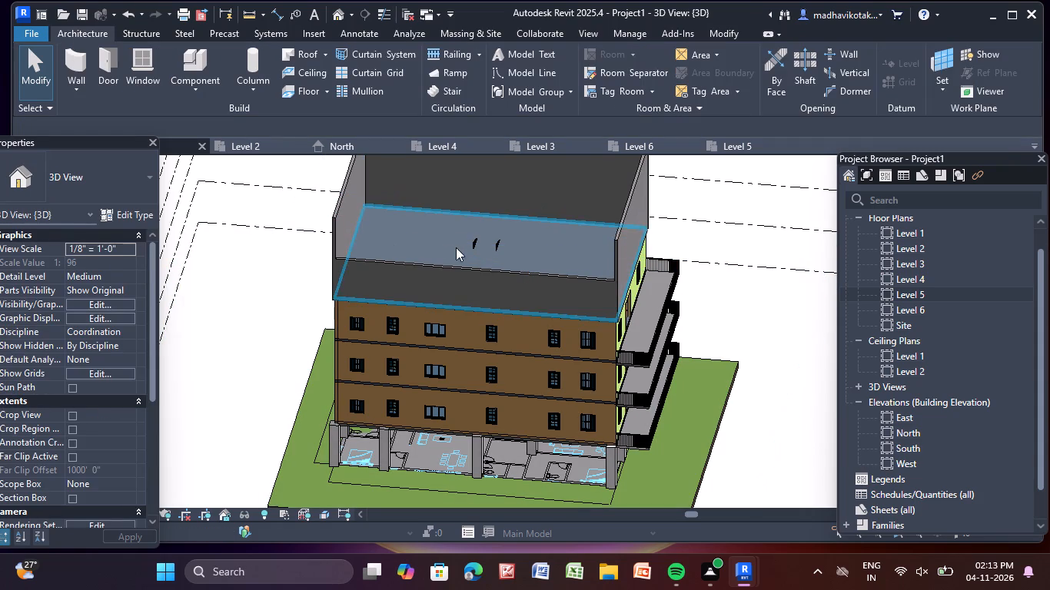
Lower the top of the front roof wall above the balconies to a height of about 6' 9".
click(630, 244)
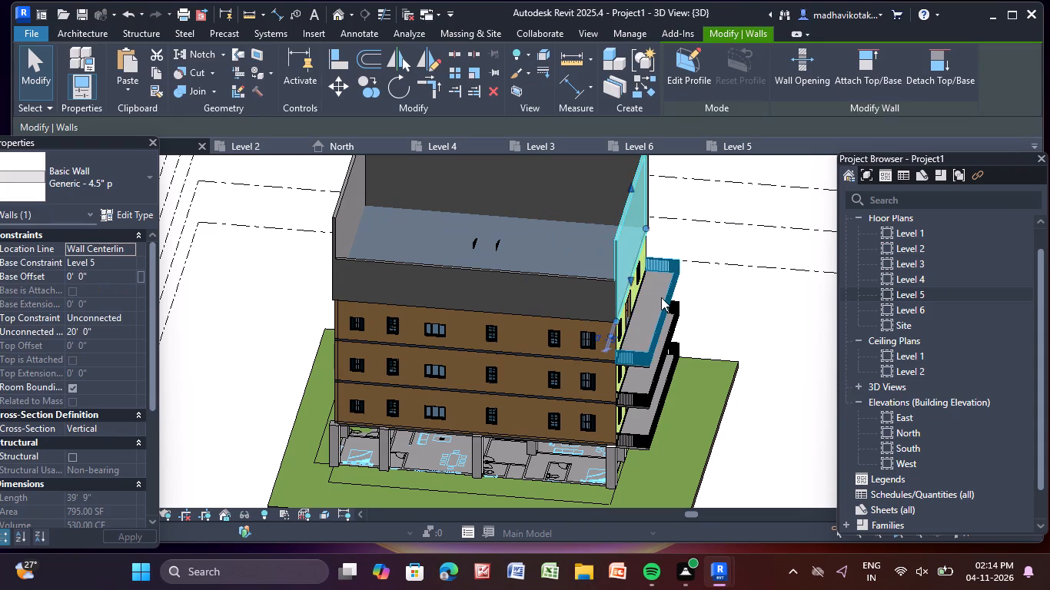
shift+middle_drag(661, 297, 470, 311)
scroll(473, 310, down, 4)
middle_drag(476, 313, 532, 309)
scroll(554, 260, up, 2)
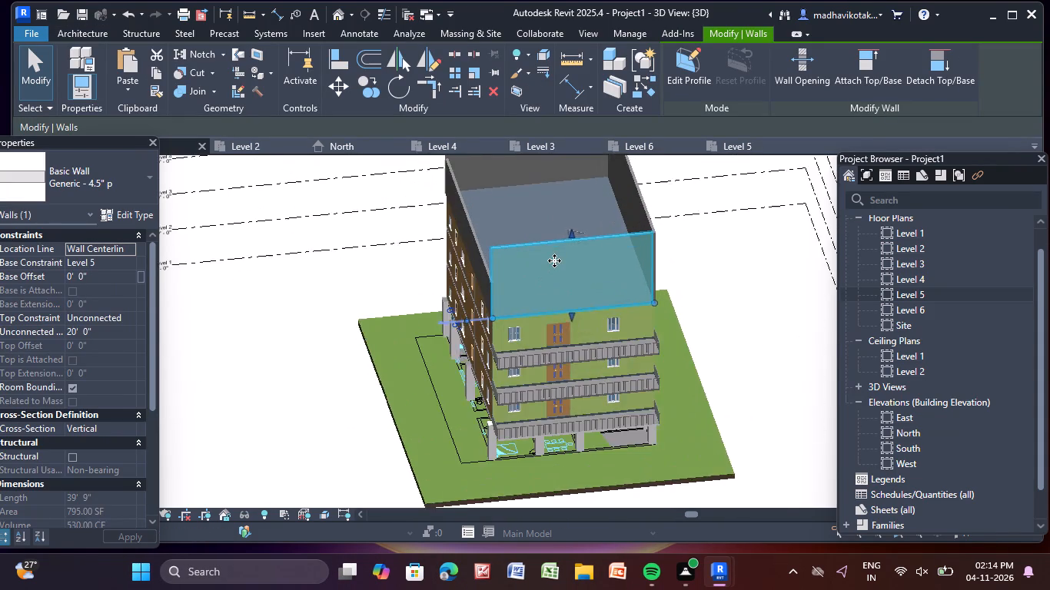
scroll(554, 260, up, 4)
middle_drag(550, 267, 519, 315)
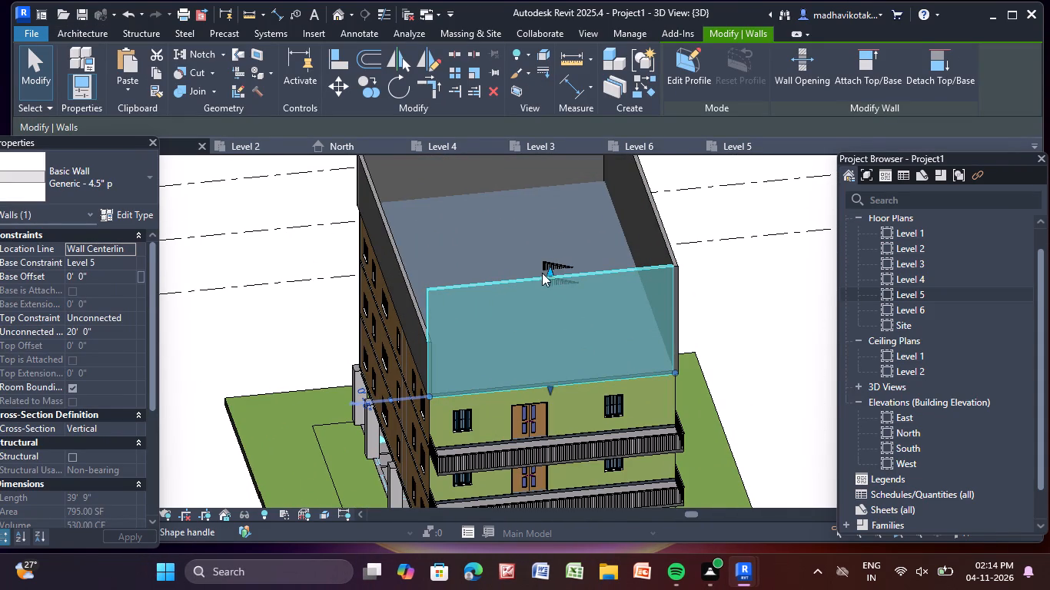
drag(550, 273, 563, 326)
drag(547, 326, 550, 344)
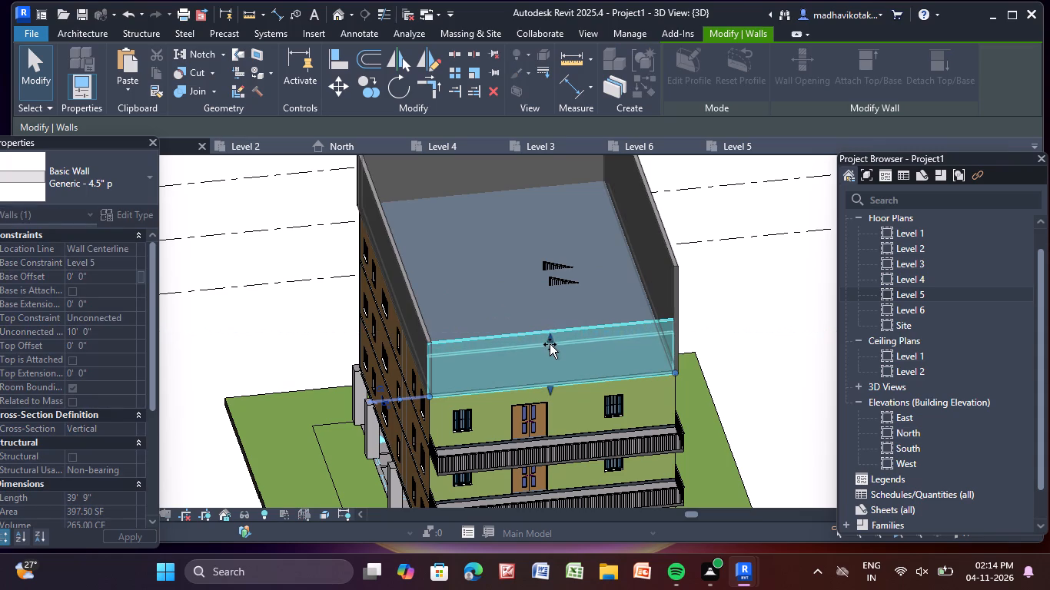
drag(550, 344, 551, 349)
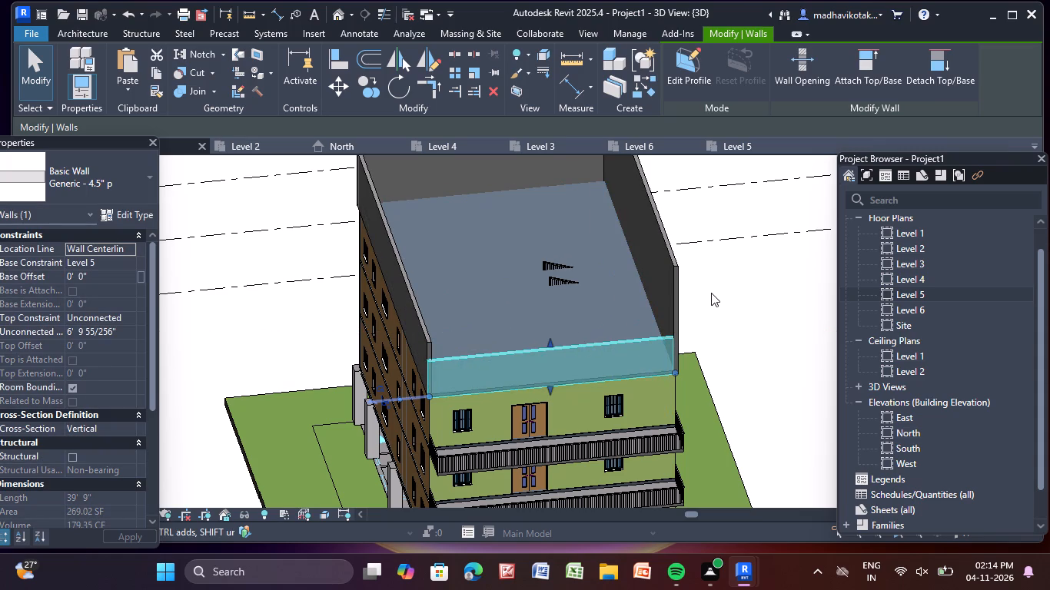
key(Escape)
Lower the top of the long roof wall on the building's right side, seen from the front, to match the front parapet.
middle_drag(705, 153, 700, 151)
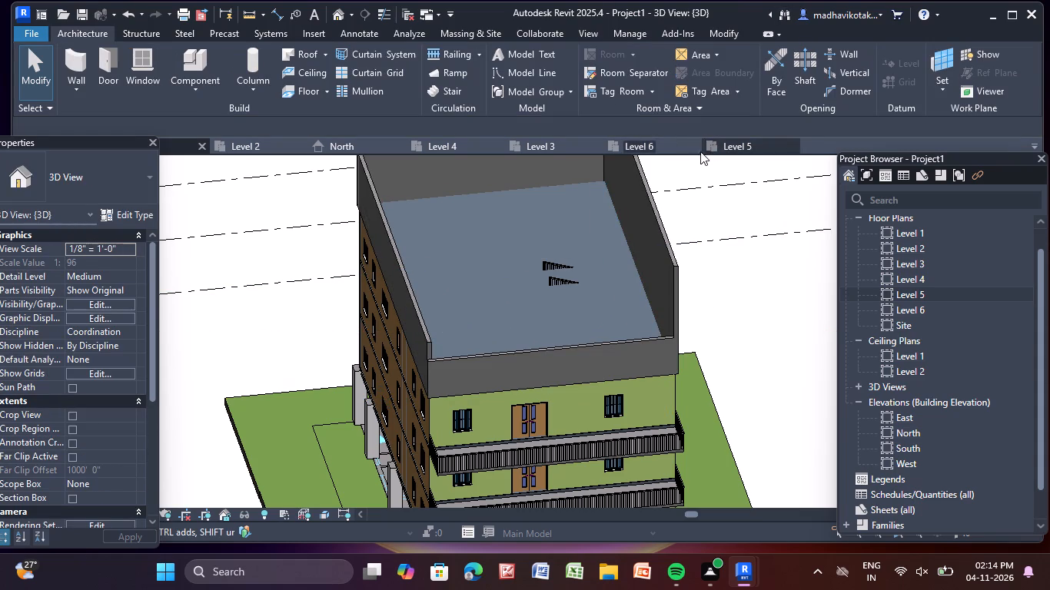
middle_drag(700, 151, 663, 126)
scroll(689, 293, down, 2)
middle_drag(704, 308, 696, 167)
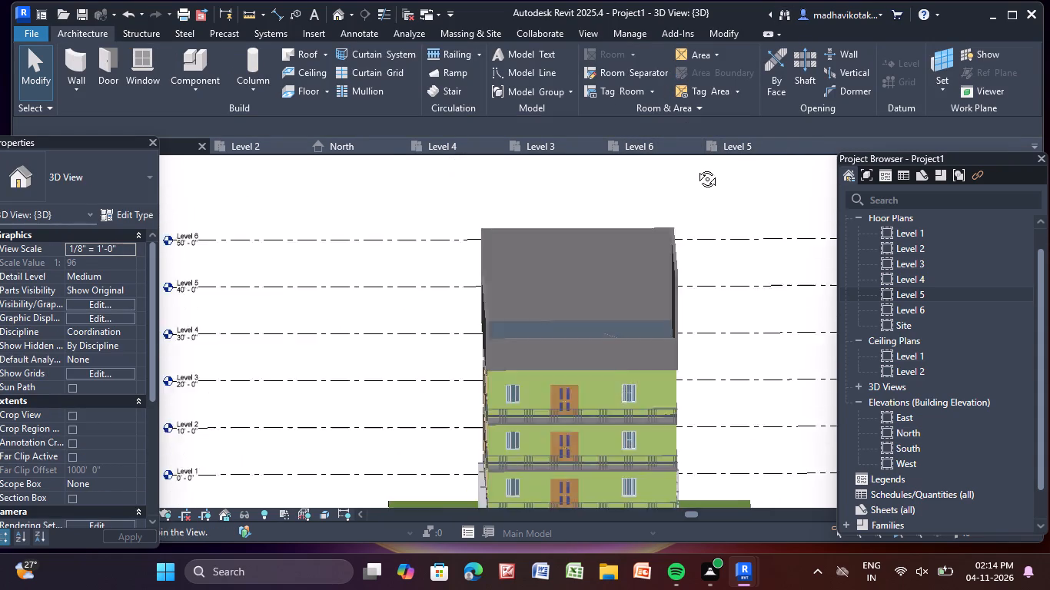
middle_drag(696, 167, 698, 164)
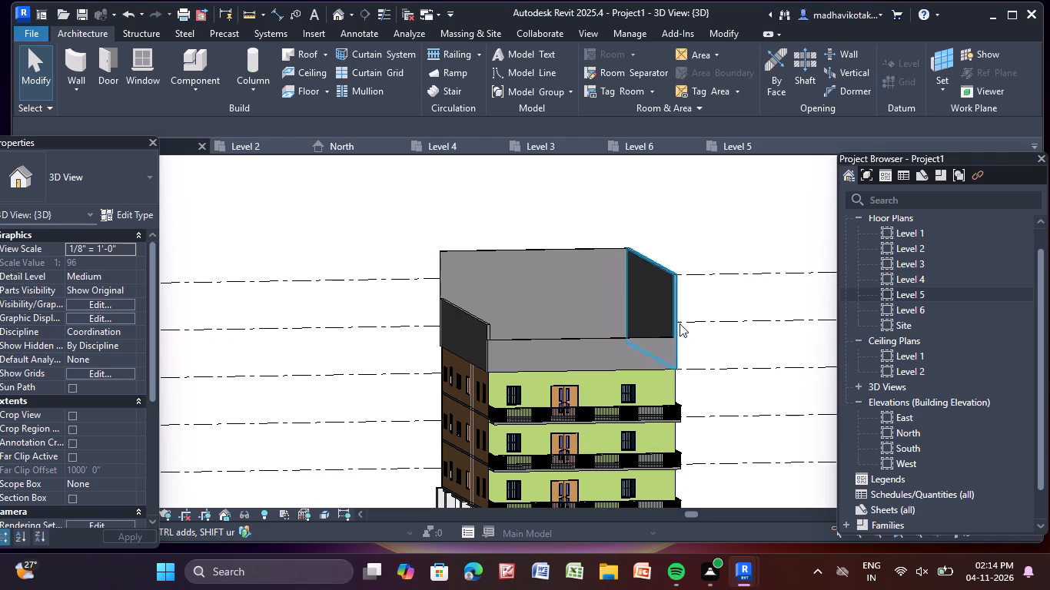
middle_drag(722, 340, 606, 371)
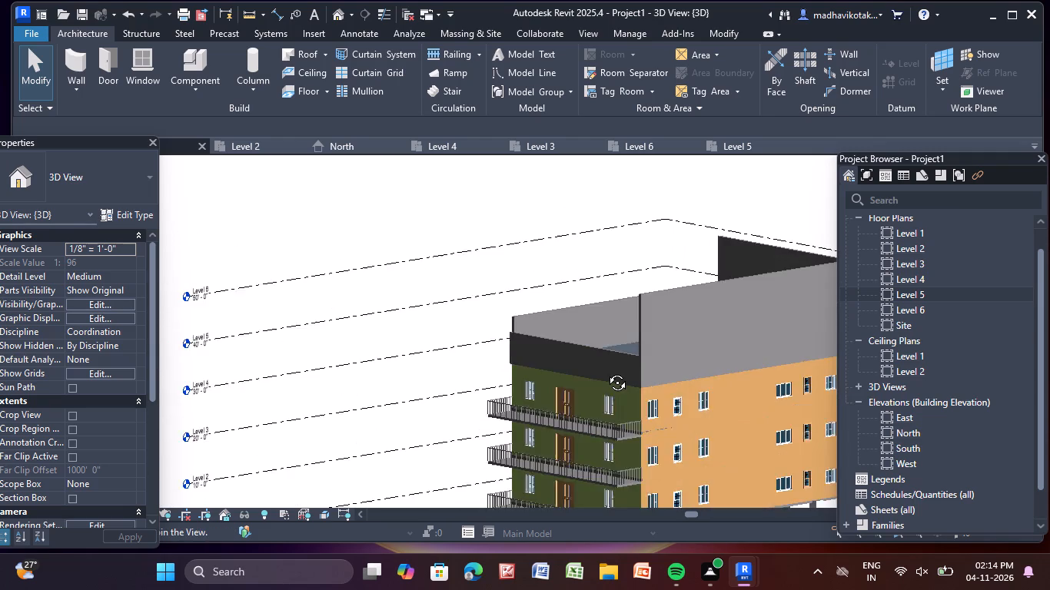
middle_drag(606, 371, 583, 386)
scroll(583, 386, down, 5)
middle_drag(581, 386, 457, 356)
scroll(457, 356, up, 1)
shift+middle_drag(659, 406, 633, 446)
click(499, 330)
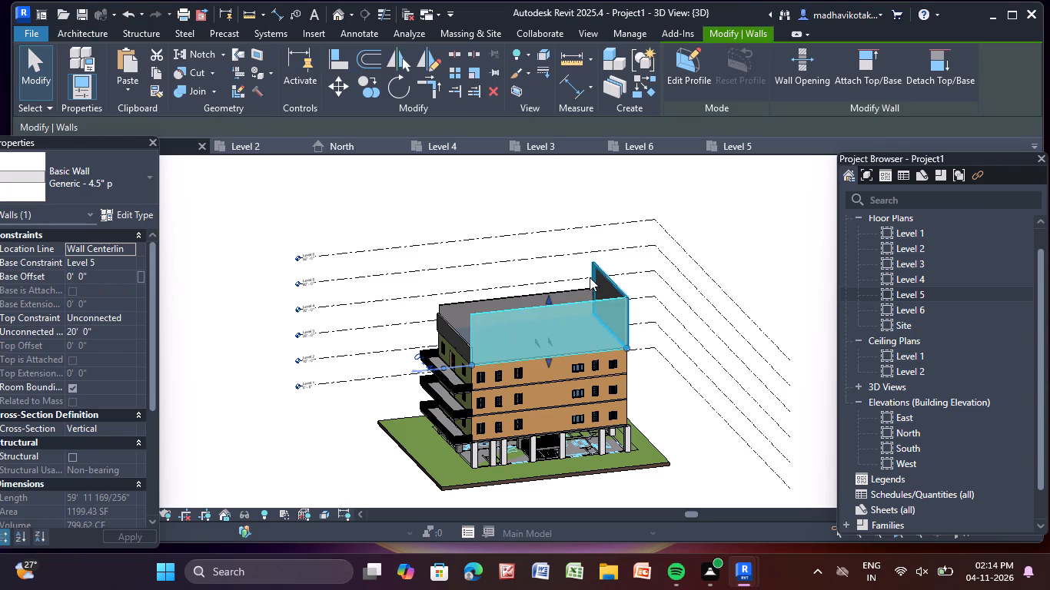
drag(550, 305, 555, 332)
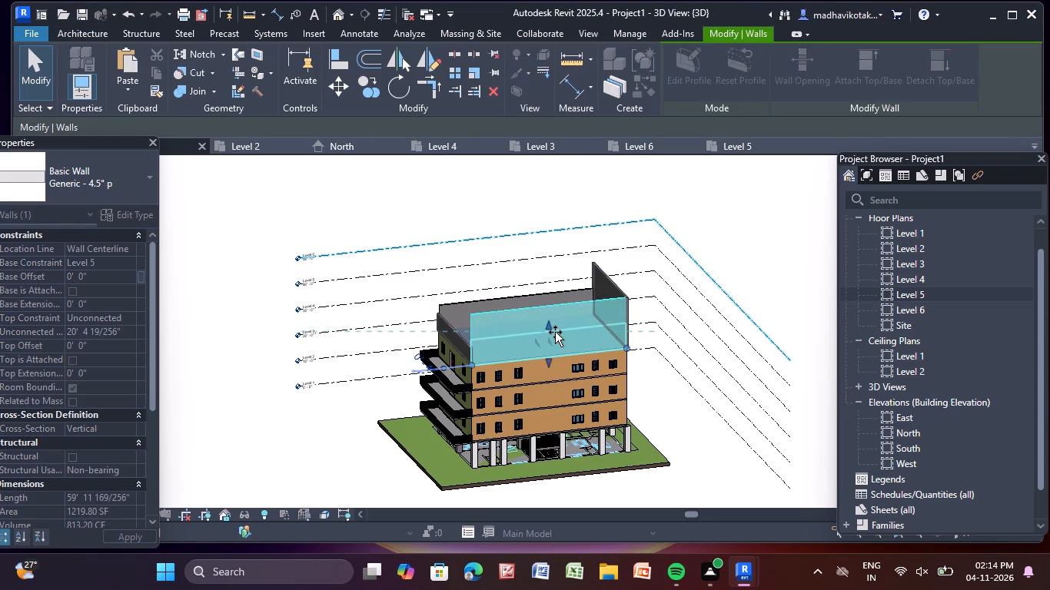
drag(555, 332, 560, 339)
click(737, 248)
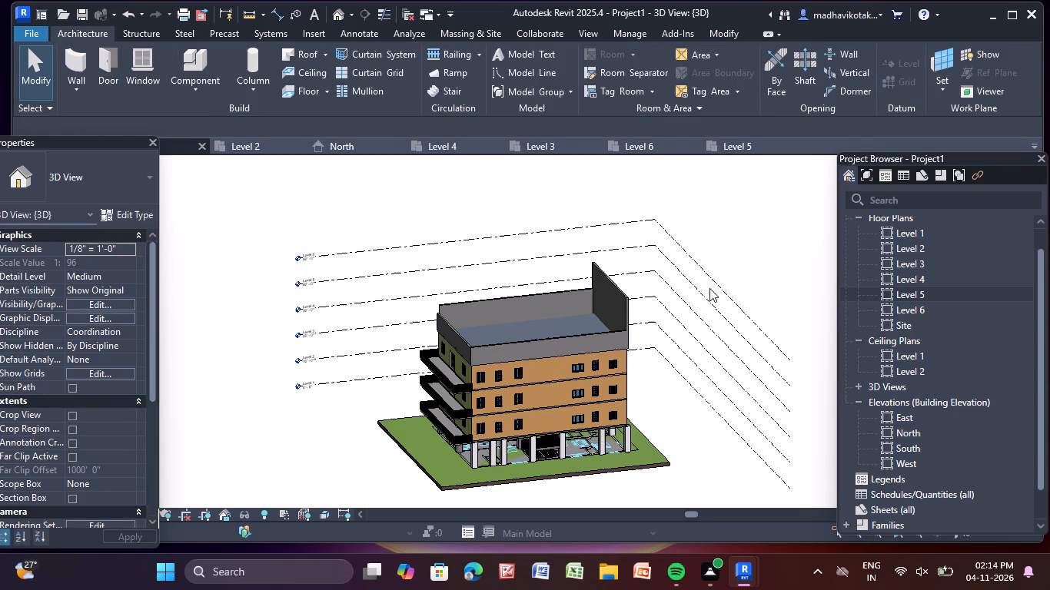
Lower the top of the 20' rear roof wall to parapet level, about a third of its height.
shift+middle_drag(706, 259, 536, 313)
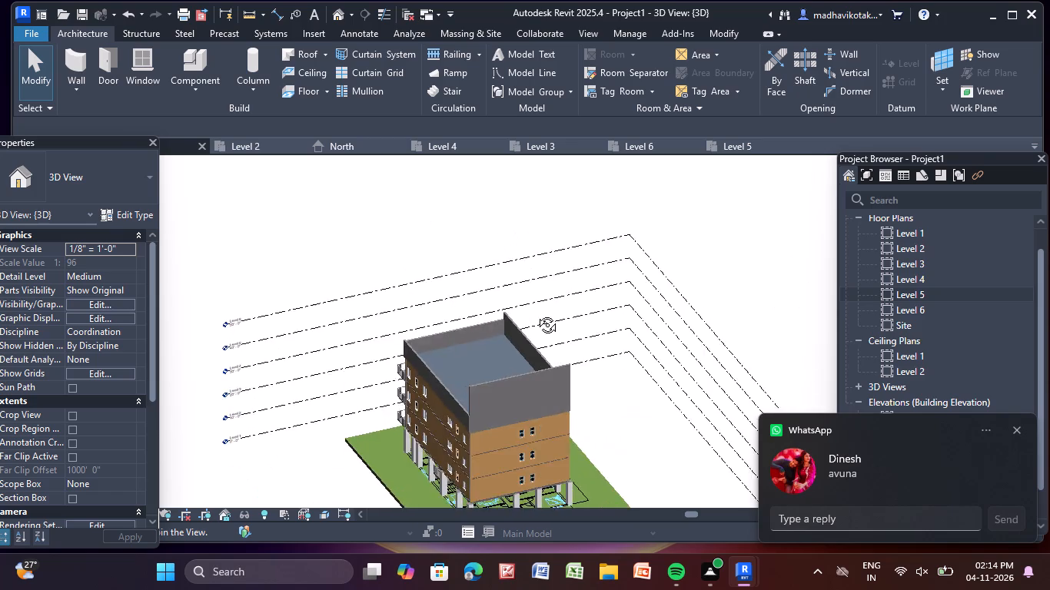
shift+middle_drag(536, 313, 500, 223)
click(468, 343)
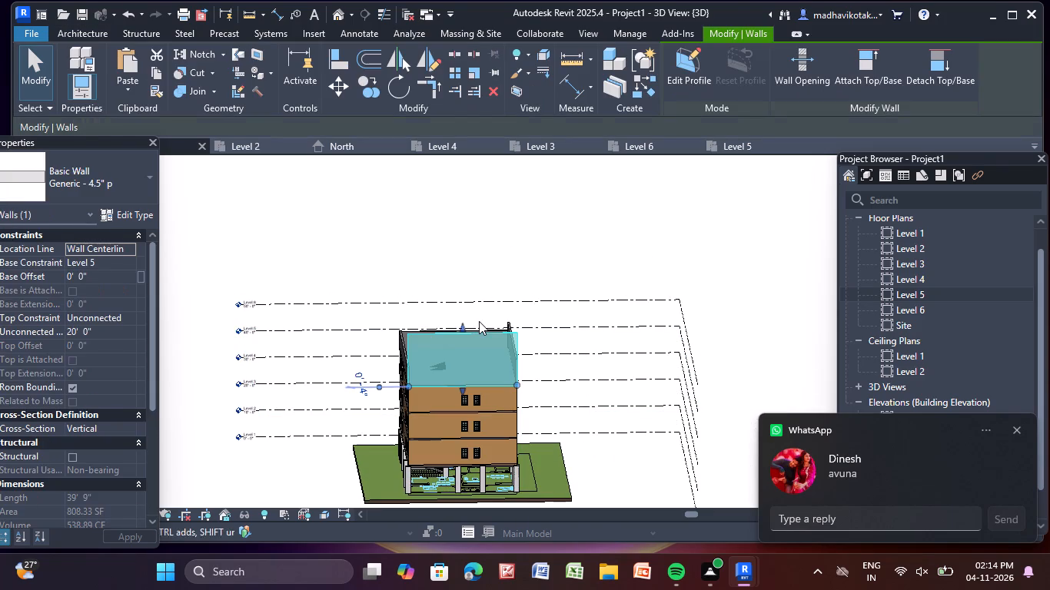
drag(460, 328, 465, 366)
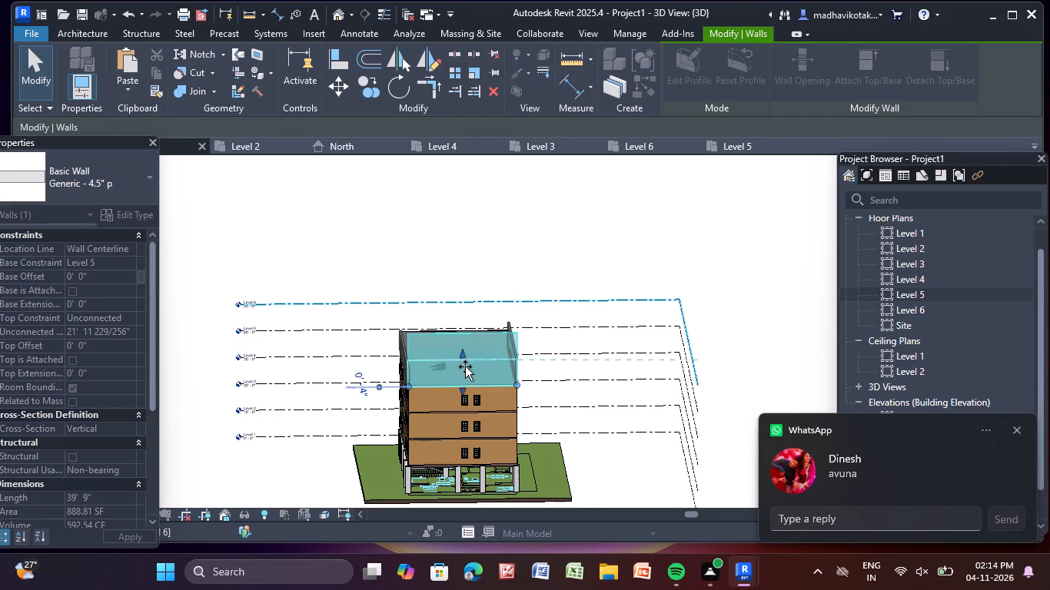
drag(465, 366, 470, 367)
click(510, 276)
Lower the top of the long roof wall on the building's left side, seen from the front, to about 7' 4".
shift+middle_drag(616, 336, 544, 366)
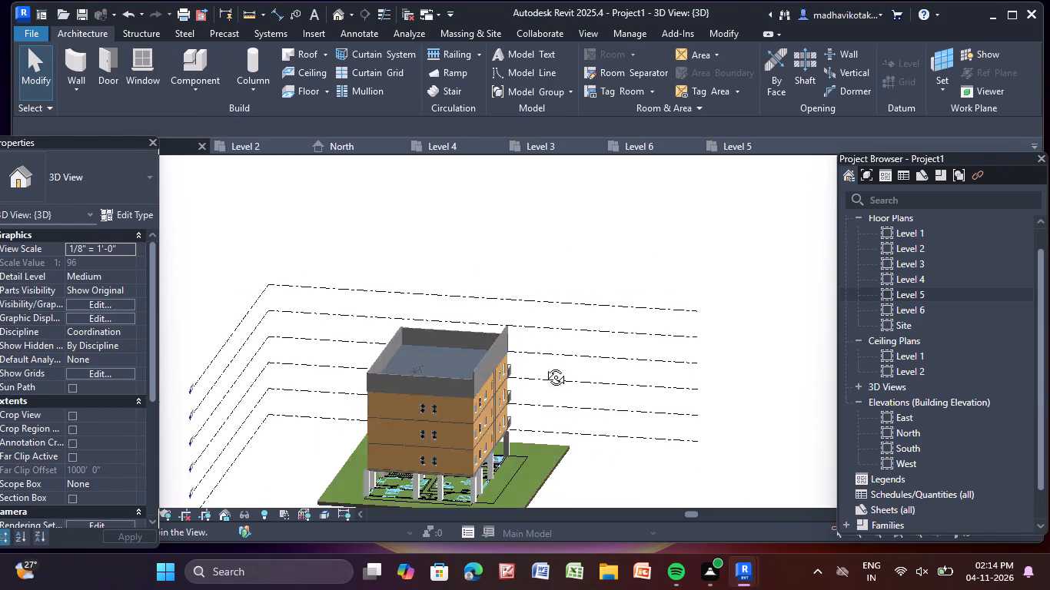
shift+middle_drag(544, 366, 441, 324)
click(357, 347)
scroll(376, 340, up, 4)
drag(377, 327, 377, 343)
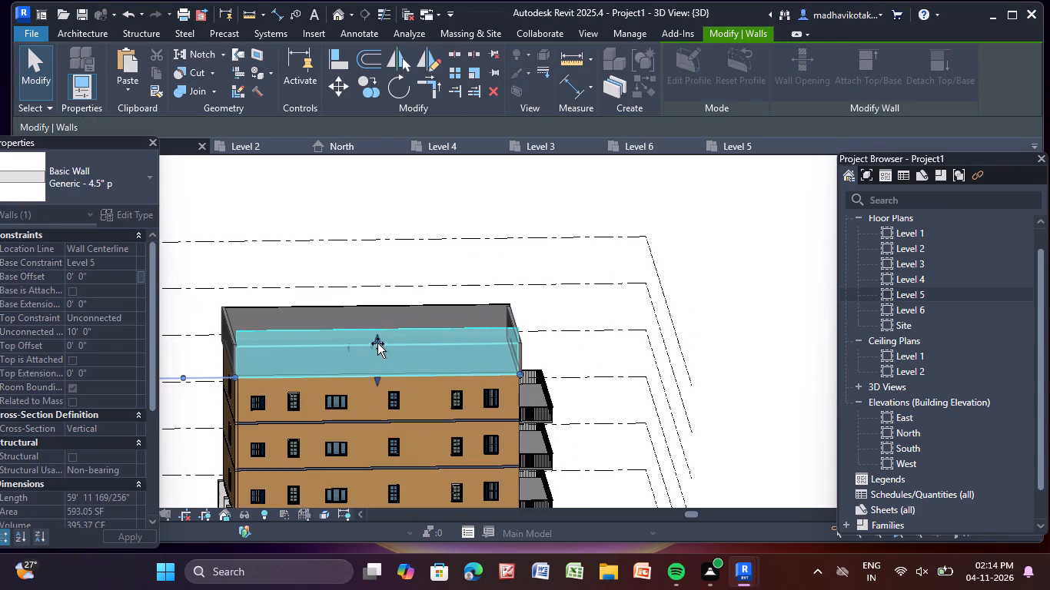
drag(377, 343, 378, 342)
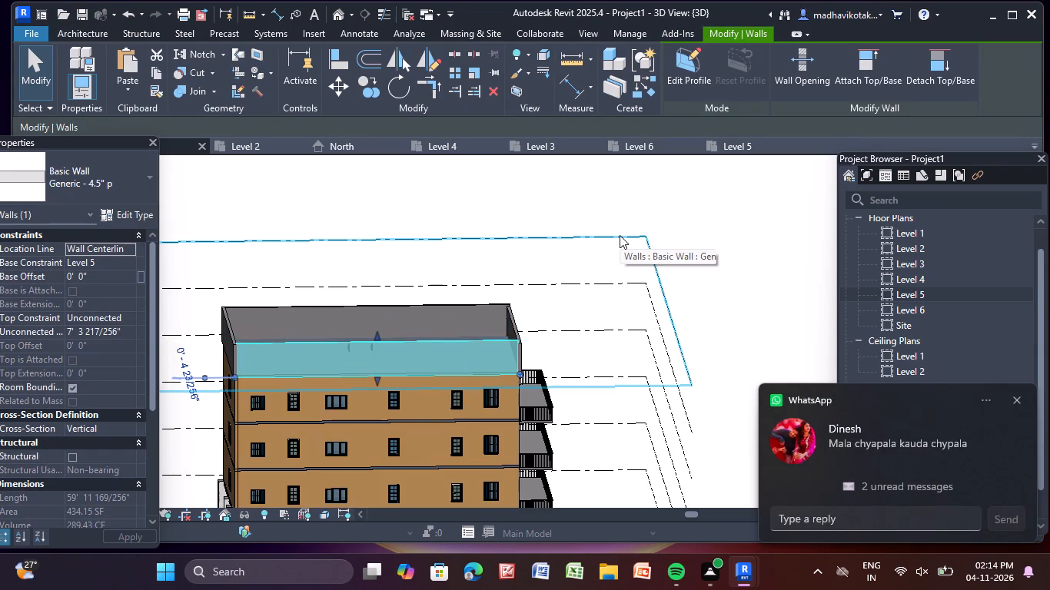
click(620, 235)
click(687, 229)
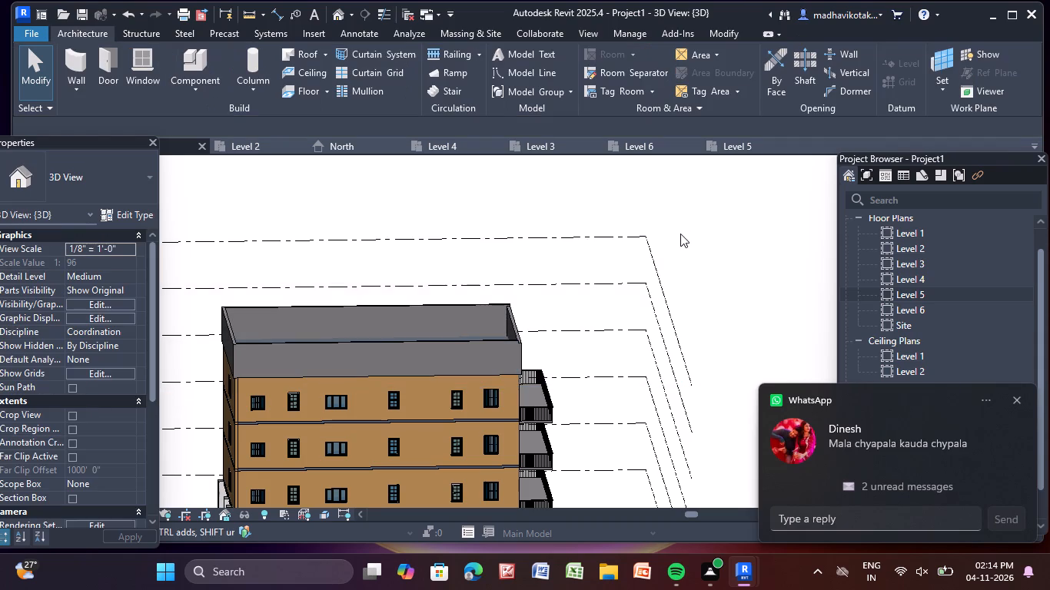
Examine the roof parapet from the corners and the front to check how the four walls line up.
shift+middle_drag(635, 260, 540, 323)
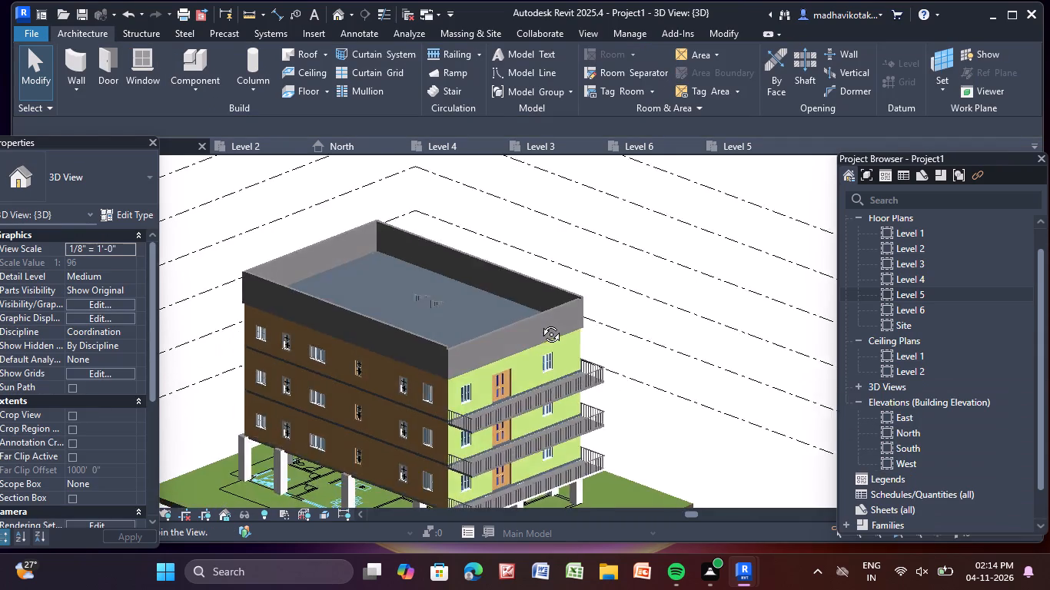
shift+middle_drag(540, 323, 452, 245)
shift+scroll(452, 245, up, 1)
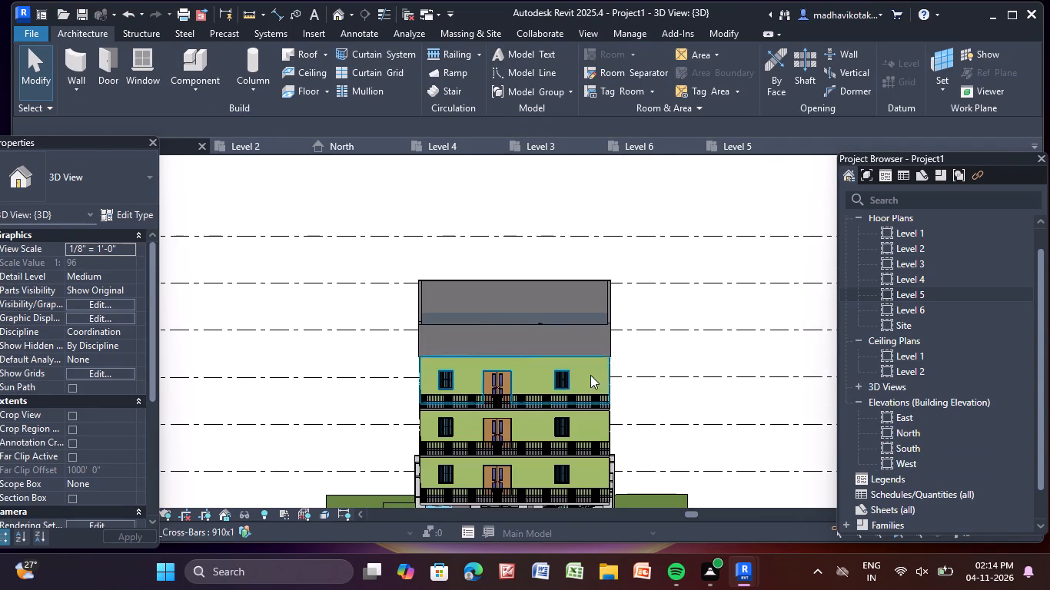
middle_drag(645, 353, 653, 317)
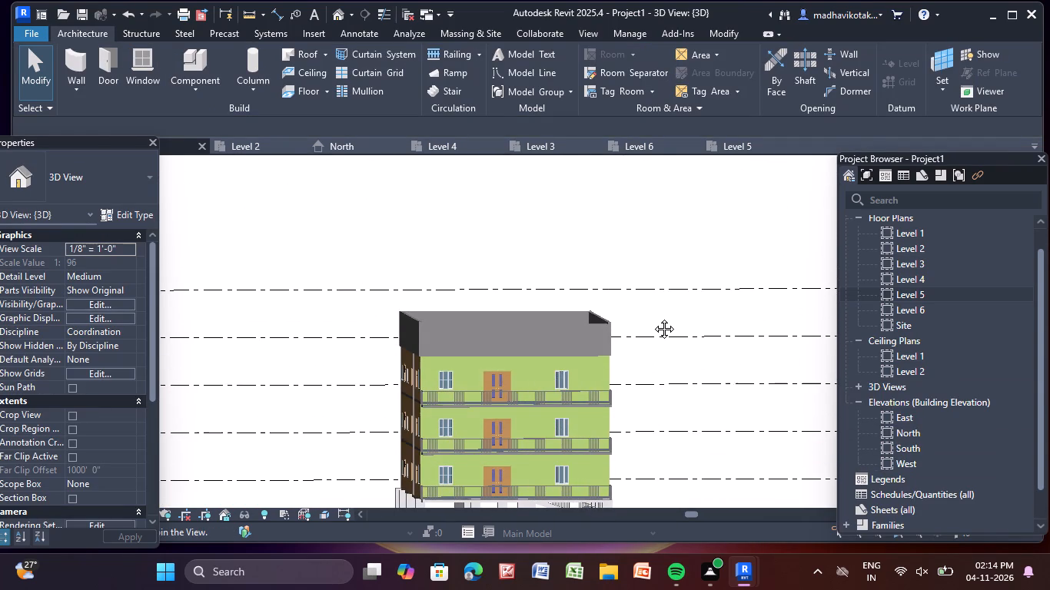
middle_drag(653, 317, 653, 326)
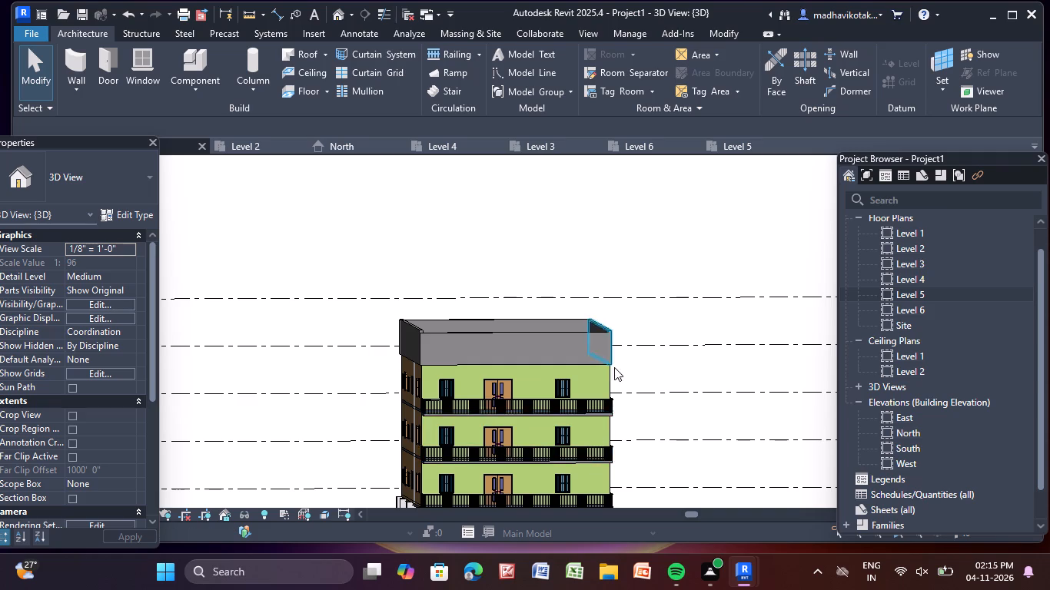
scroll(620, 348, down, 3)
shift+middle_drag(651, 355, 627, 362)
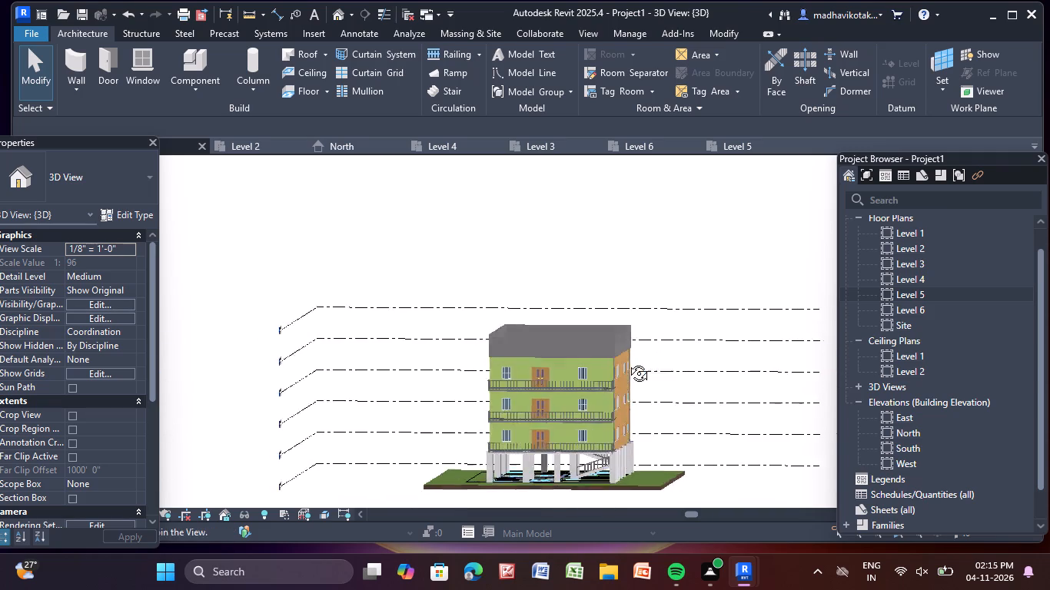
shift+middle_drag(627, 362, 626, 363)
shift+scroll(600, 358, up, 5)
shift+middle_drag(661, 360, 676, 362)
scroll(604, 344, up, 4)
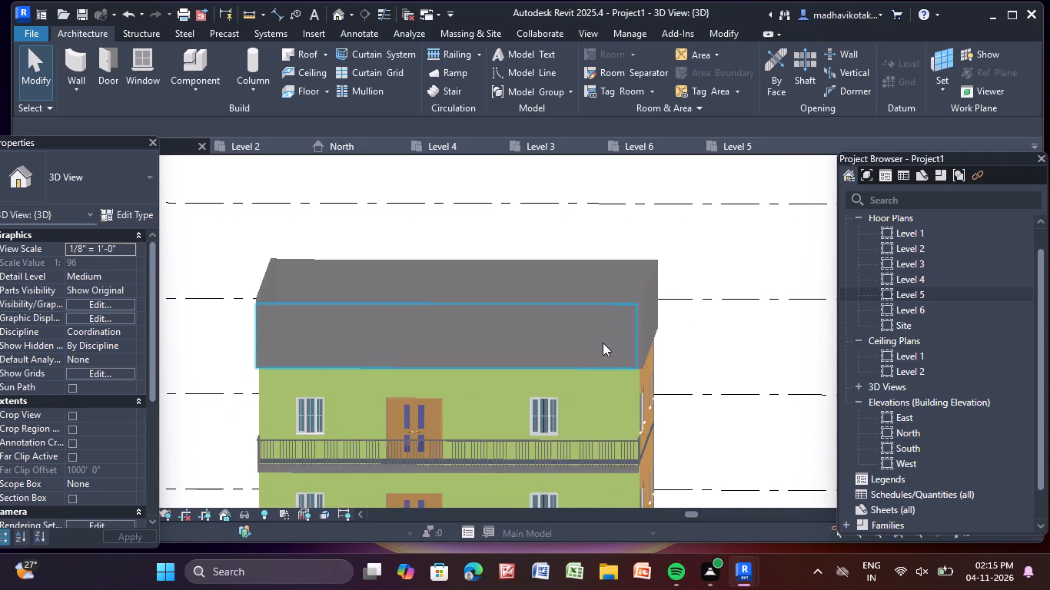
scroll(603, 341, down, 2)
middle_drag(603, 341, 614, 336)
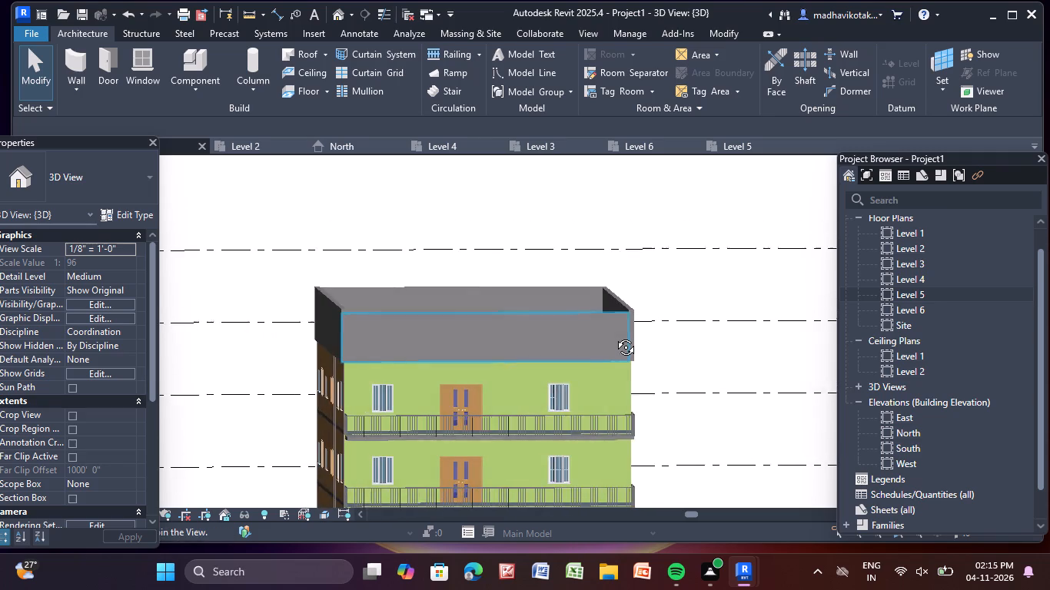
middle_drag(614, 336, 608, 329)
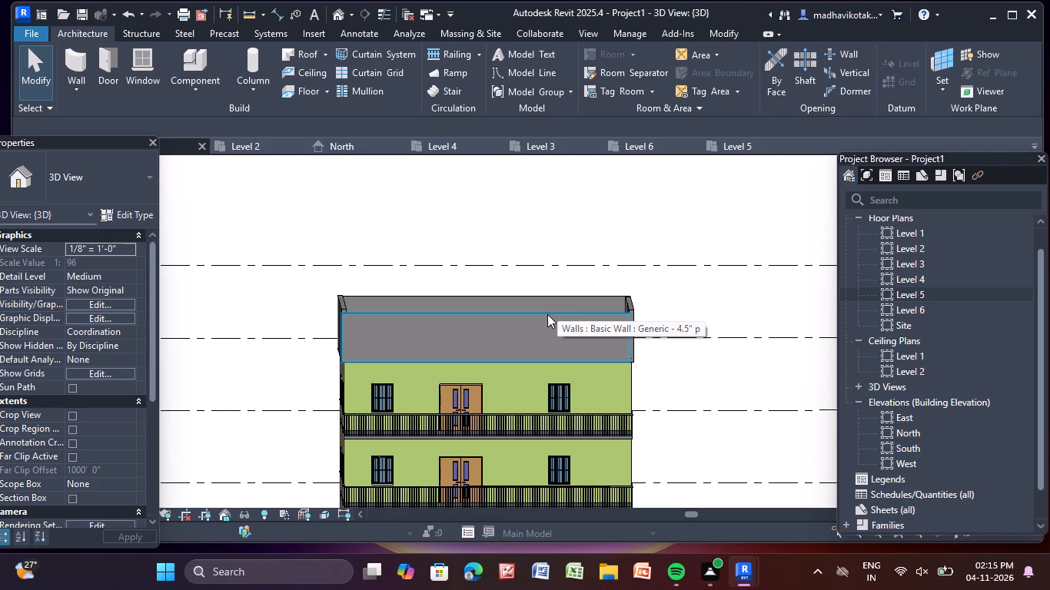
Edit the front parapet wall's profile and sketch a circle of about 1' 11" radius above the balcony door.
click(500, 349)
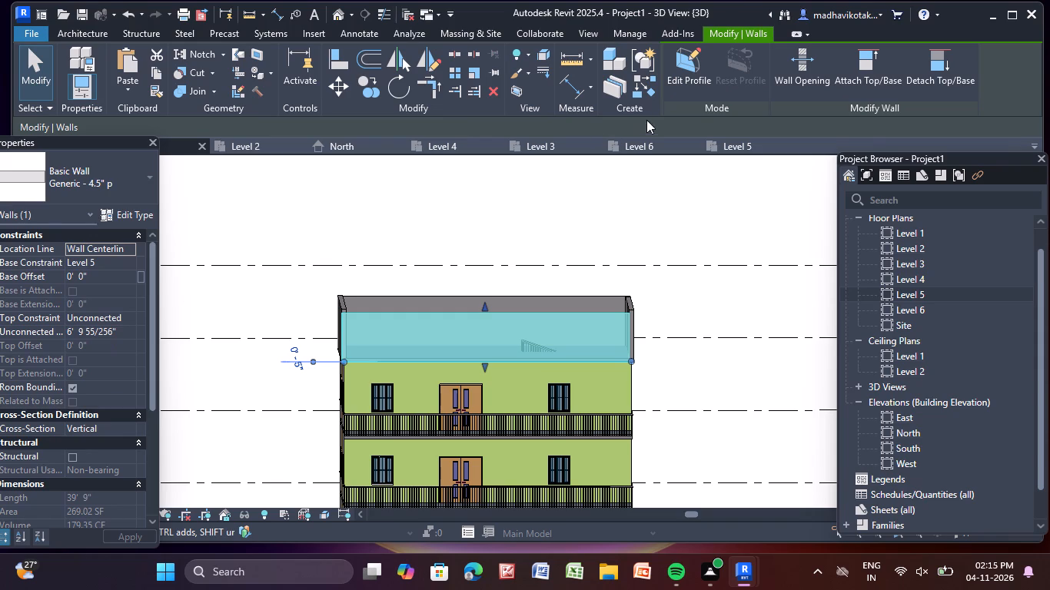
click(676, 68)
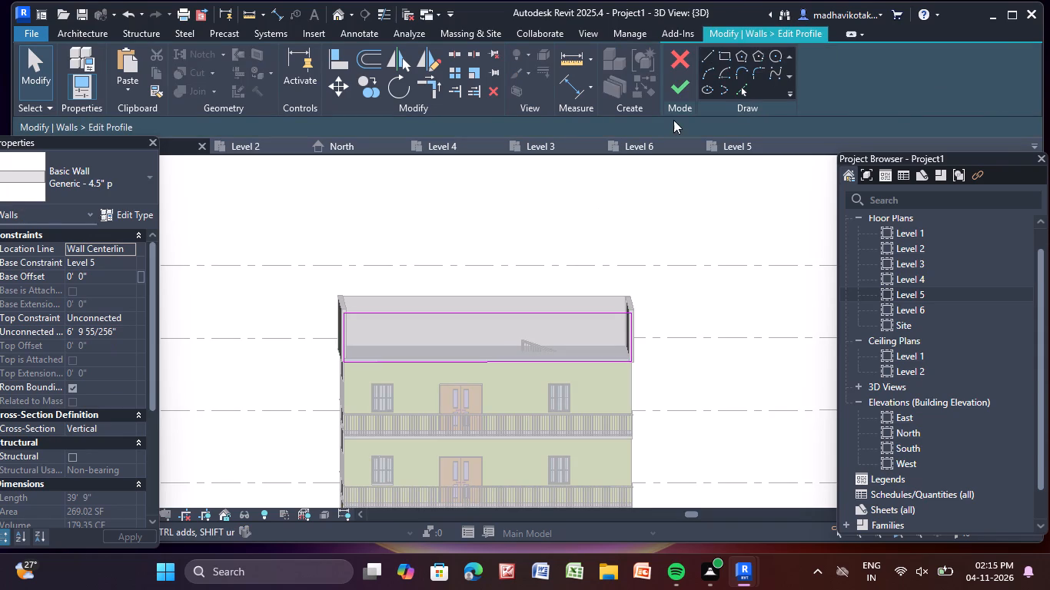
click(776, 54)
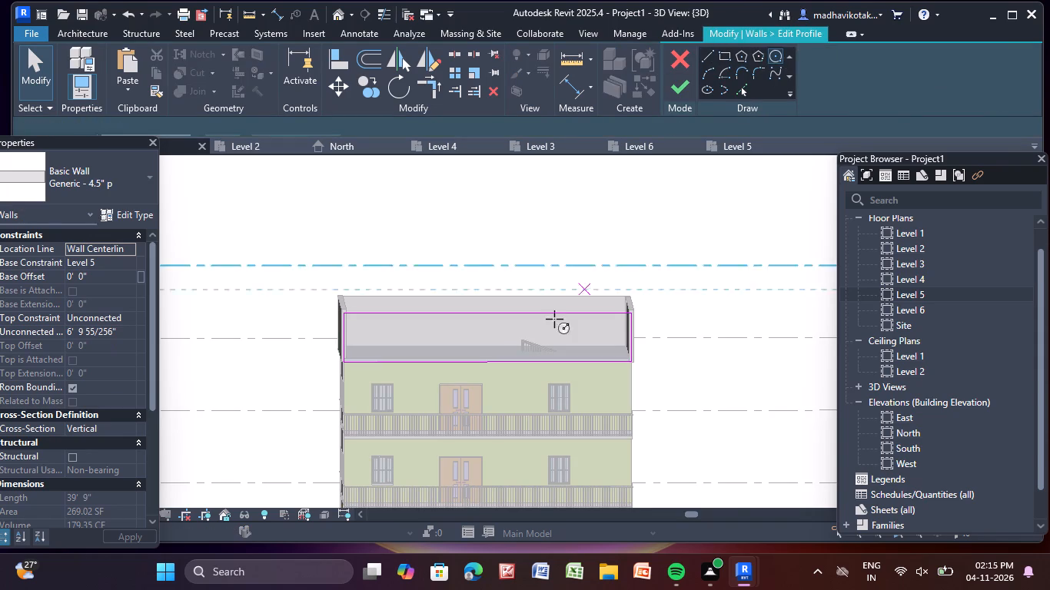
scroll(484, 378, up, 4)
click(460, 303)
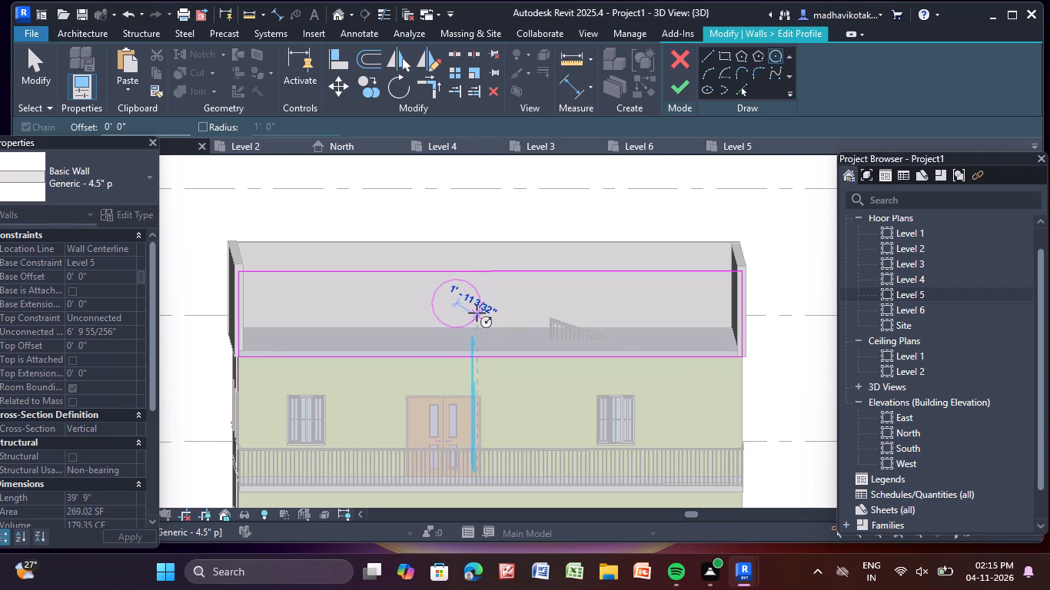
click(477, 313)
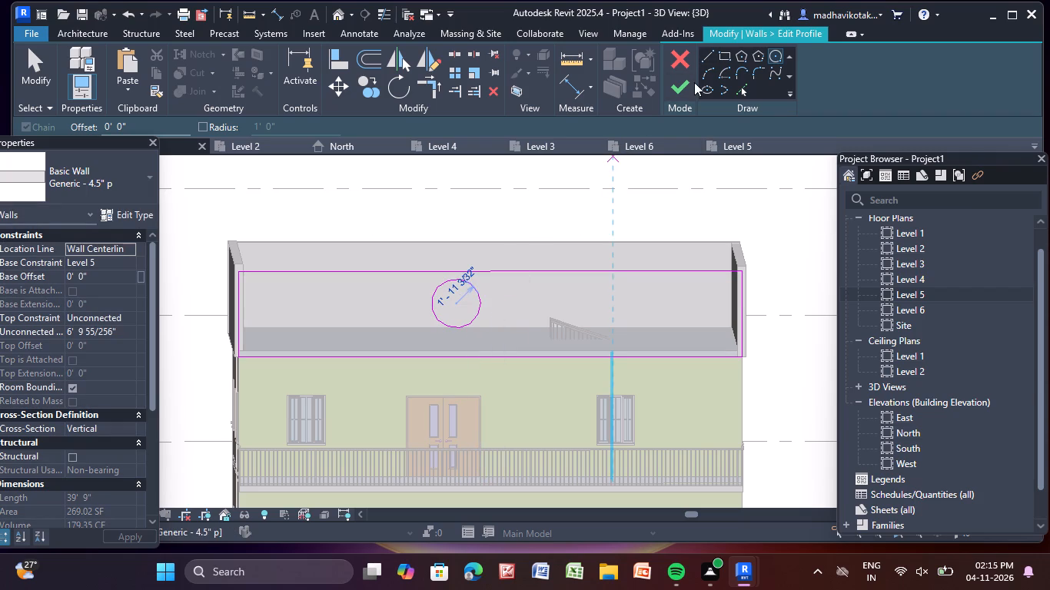
Sketch a smaller circle of about 11" radius in the front parapet profile, just right of the large circle.
click(778, 51)
scroll(520, 293, up, 4)
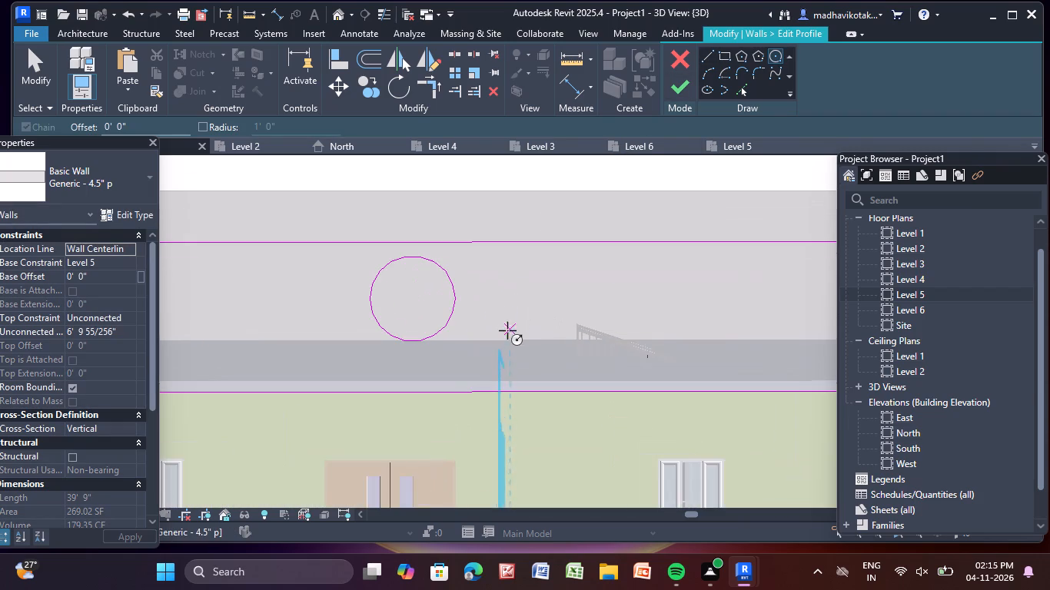
click(492, 293)
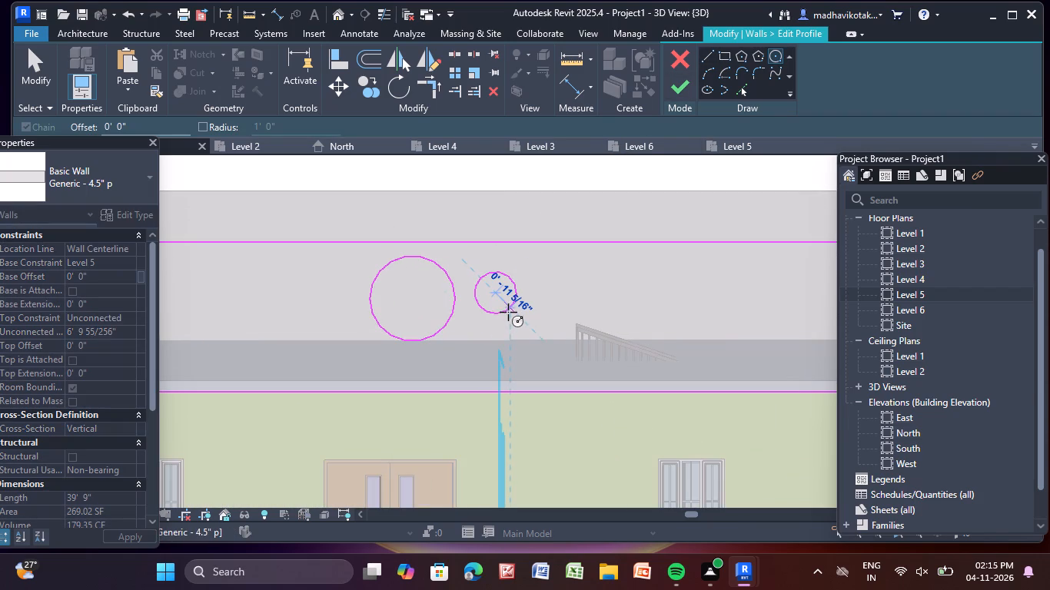
click(508, 313)
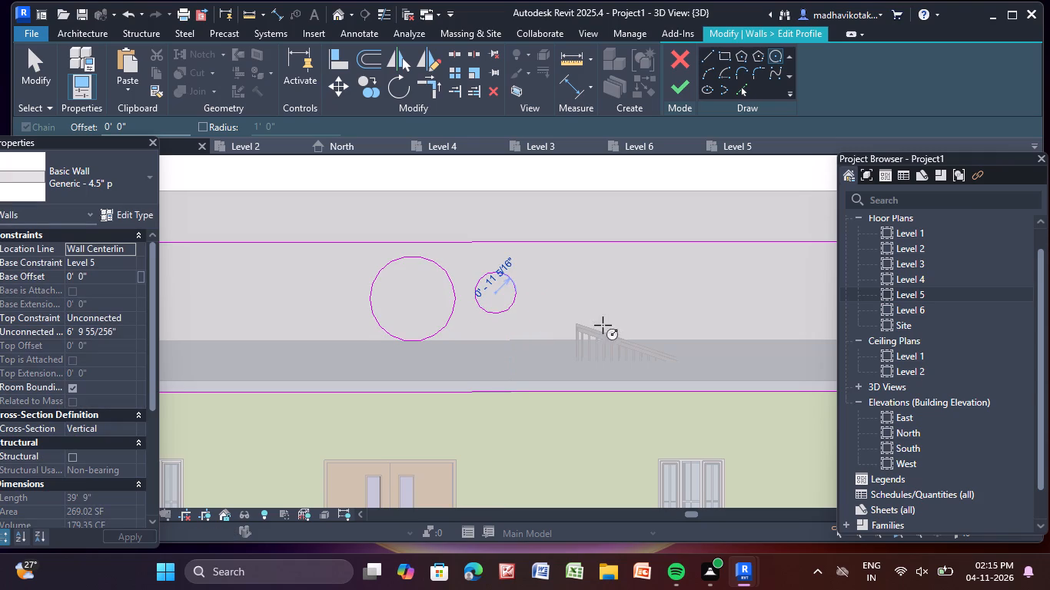
Sketch a third circle of about 6" radius in the front parapet profile, just right of the 11" circle.
click(543, 285)
click(547, 297)
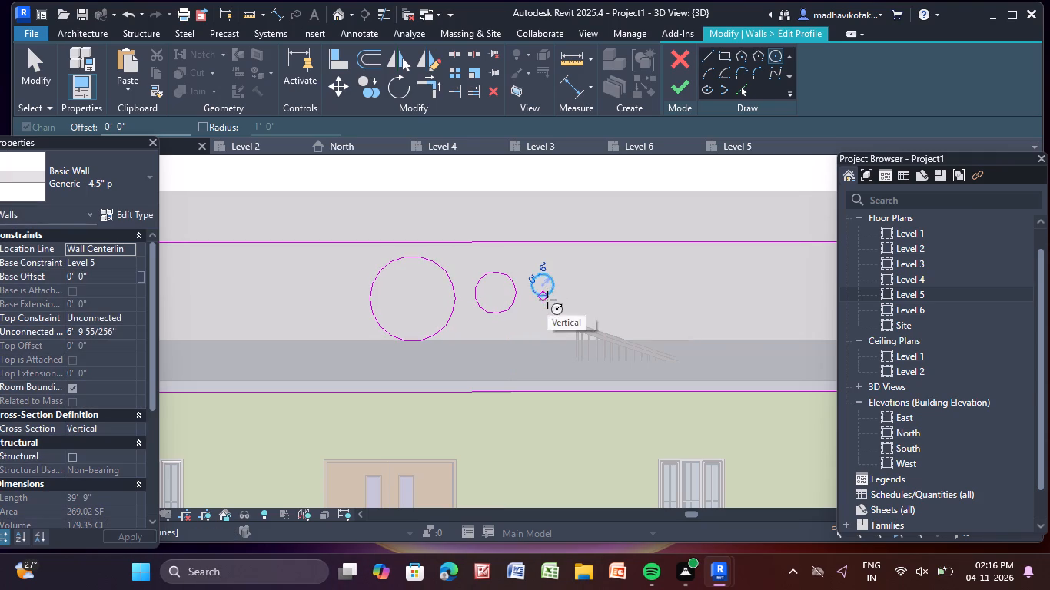
key(Escape)
key(Escape)
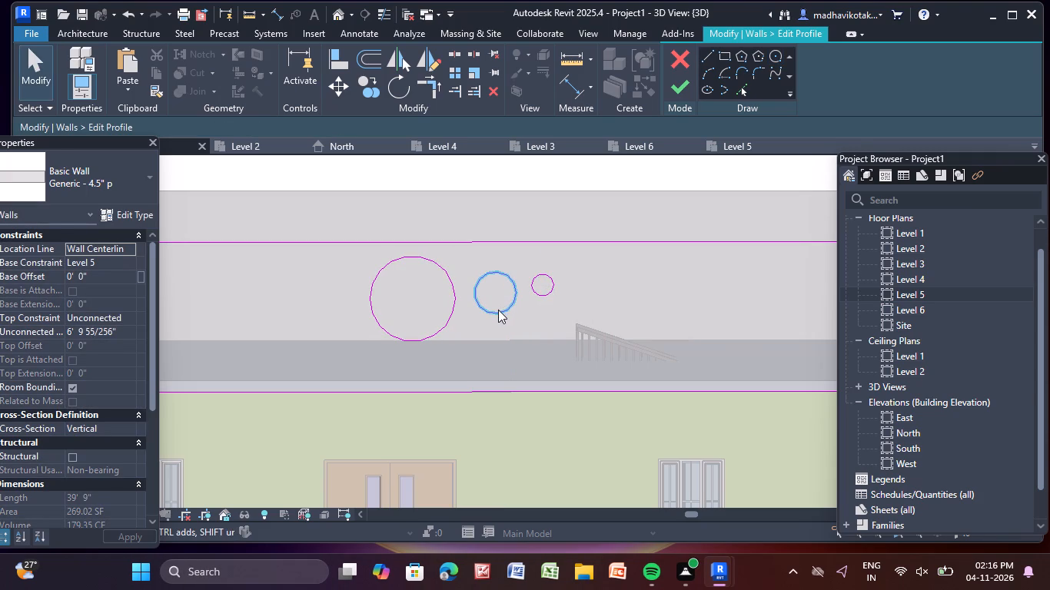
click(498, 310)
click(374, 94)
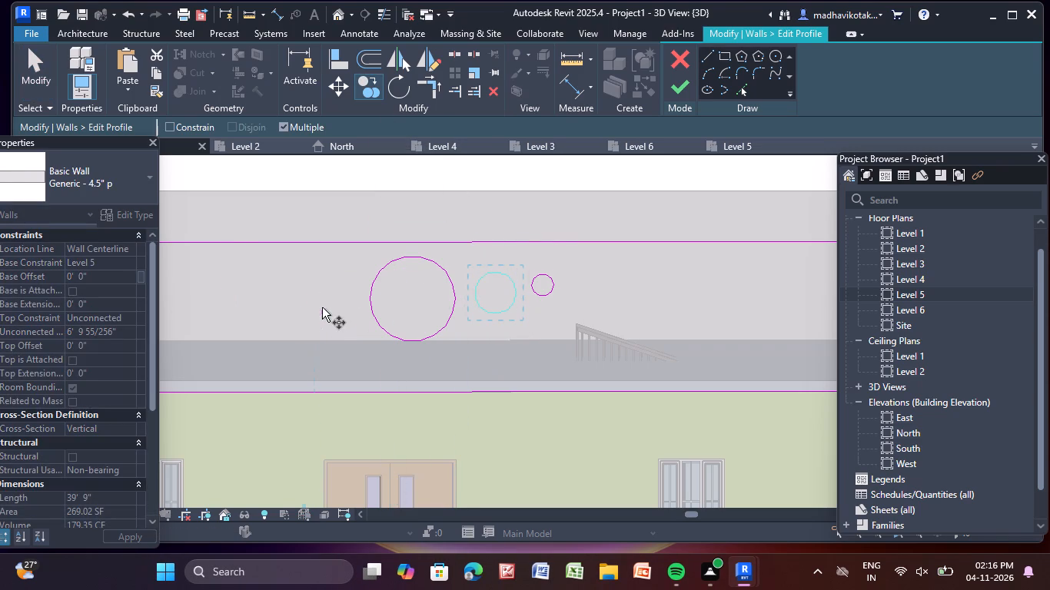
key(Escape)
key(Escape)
Copy the 11" radius circle about 7' 6" to the left, placing it on the other side of the large circle.
click(483, 308)
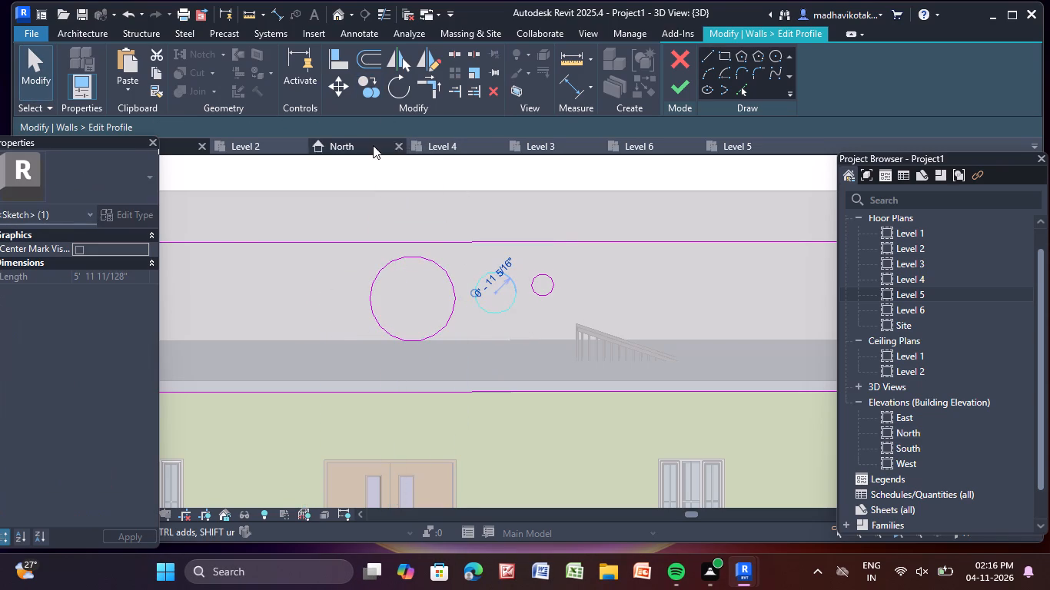
click(371, 88)
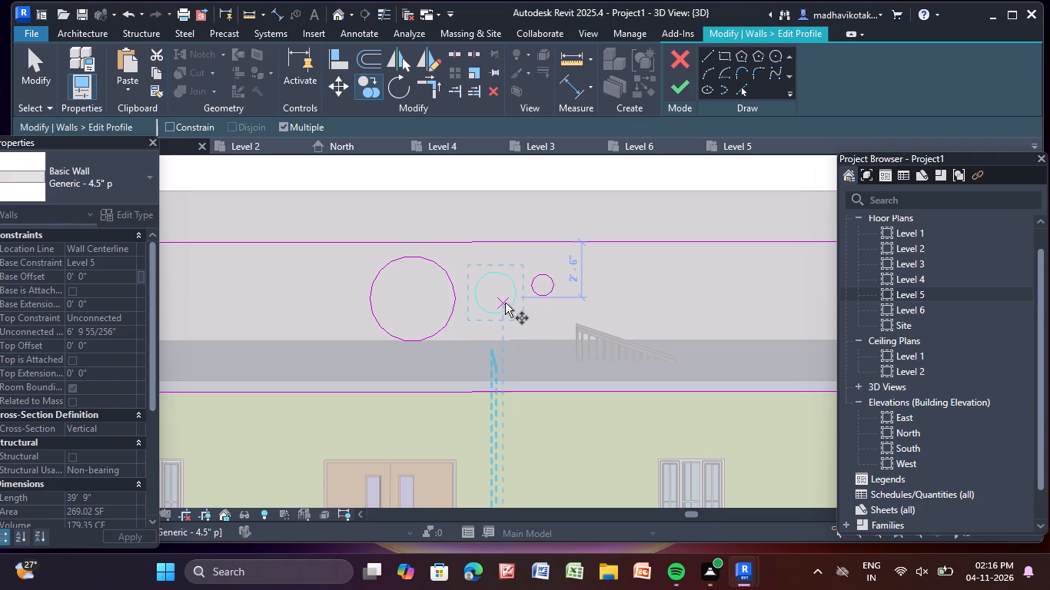
click(505, 303)
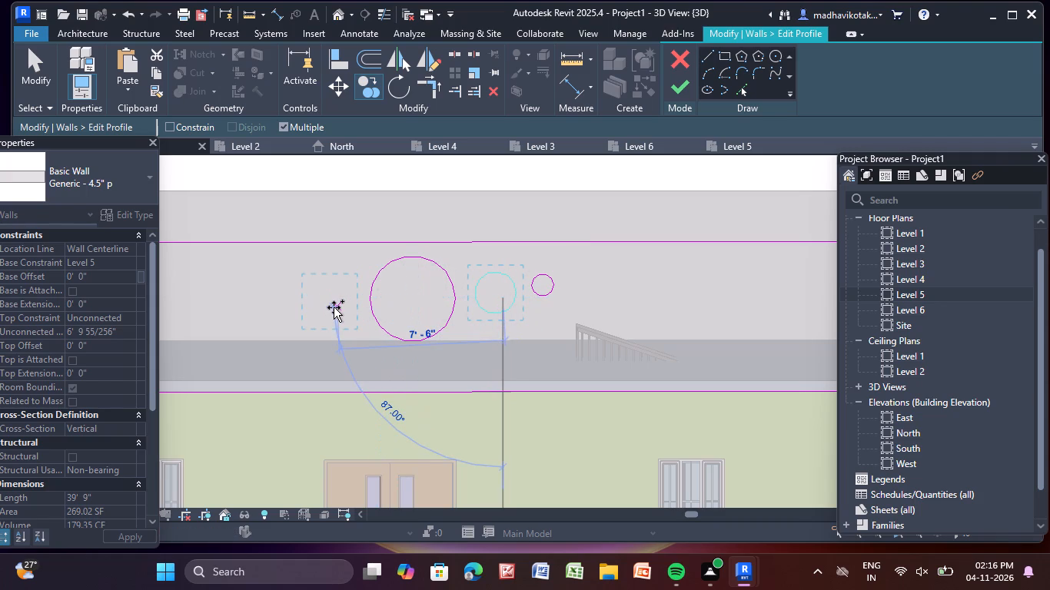
click(334, 302)
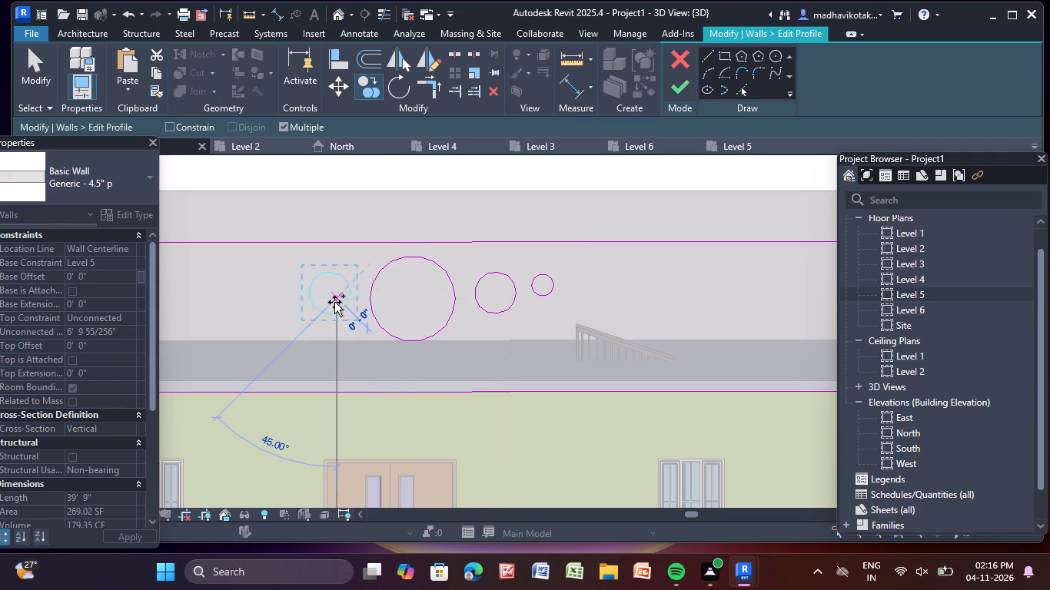
key(Escape)
key(Escape)
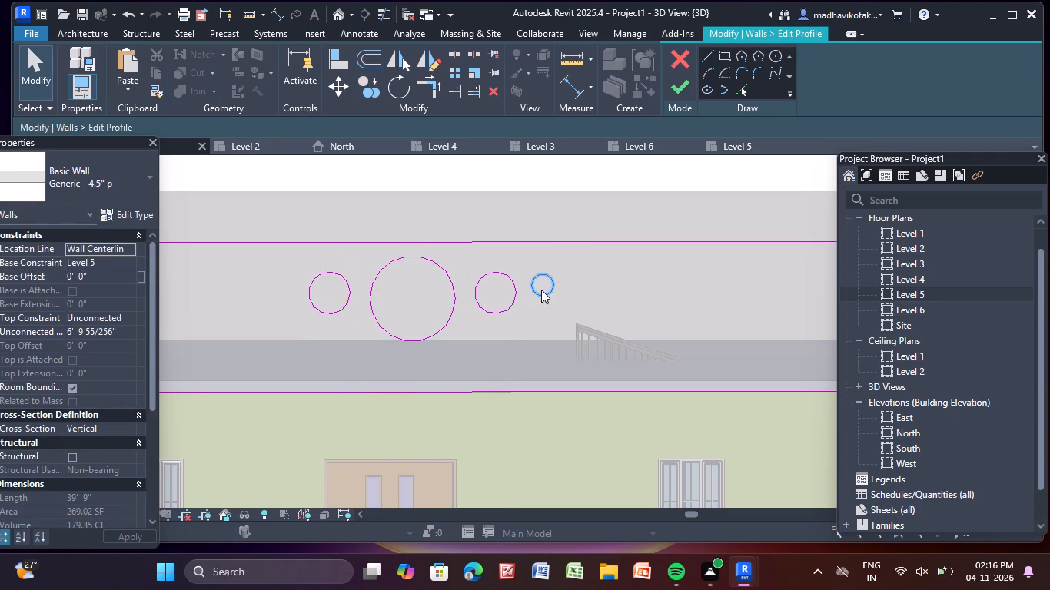
Copy the 6" radius circle horizontally to the left, just beyond the copied 11" circle.
click(541, 289)
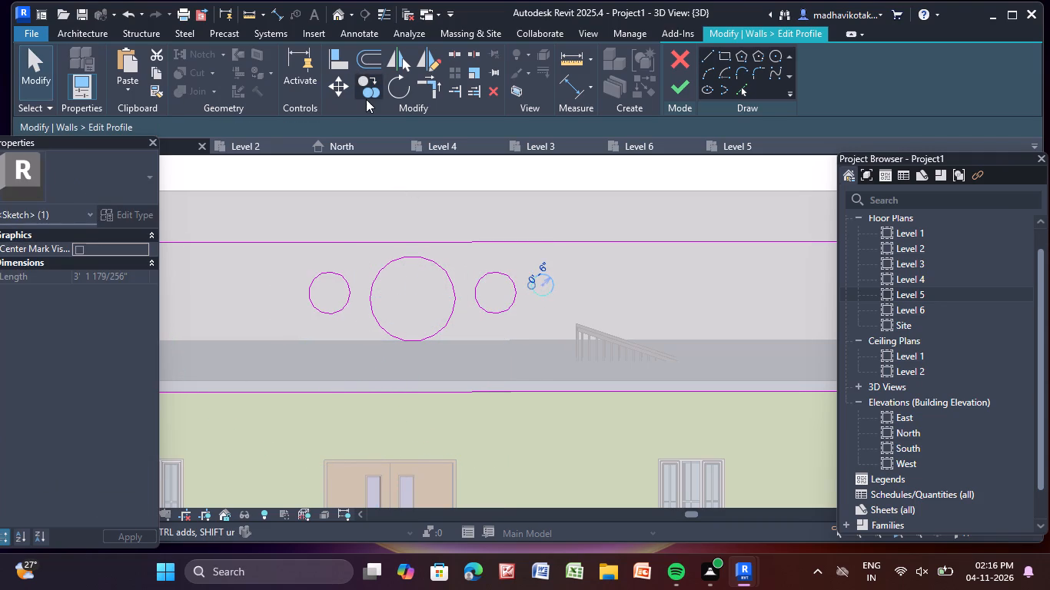
click(367, 94)
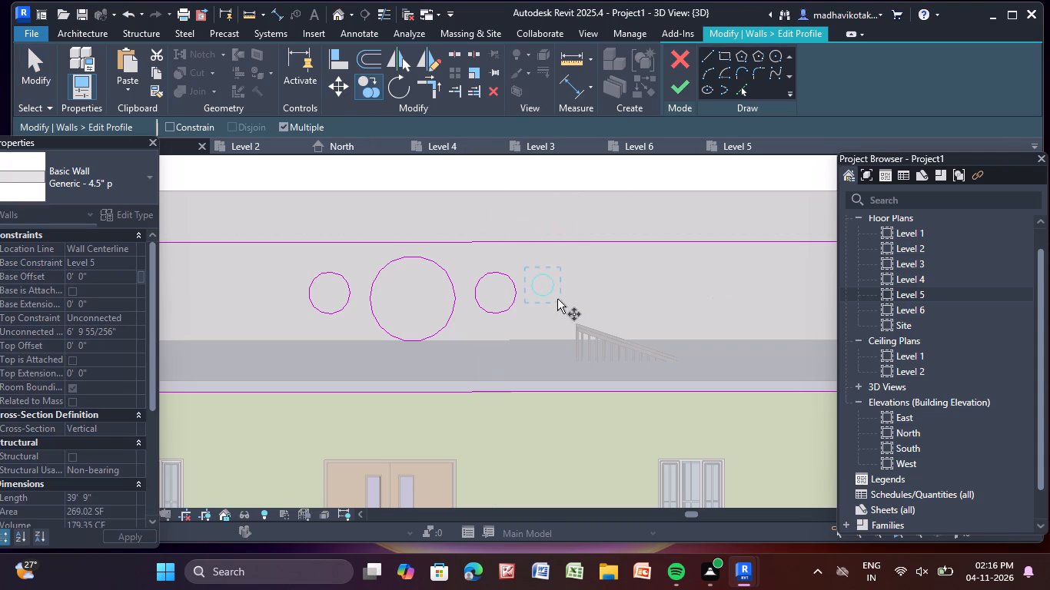
click(542, 283)
middle_drag(374, 270, 482, 267)
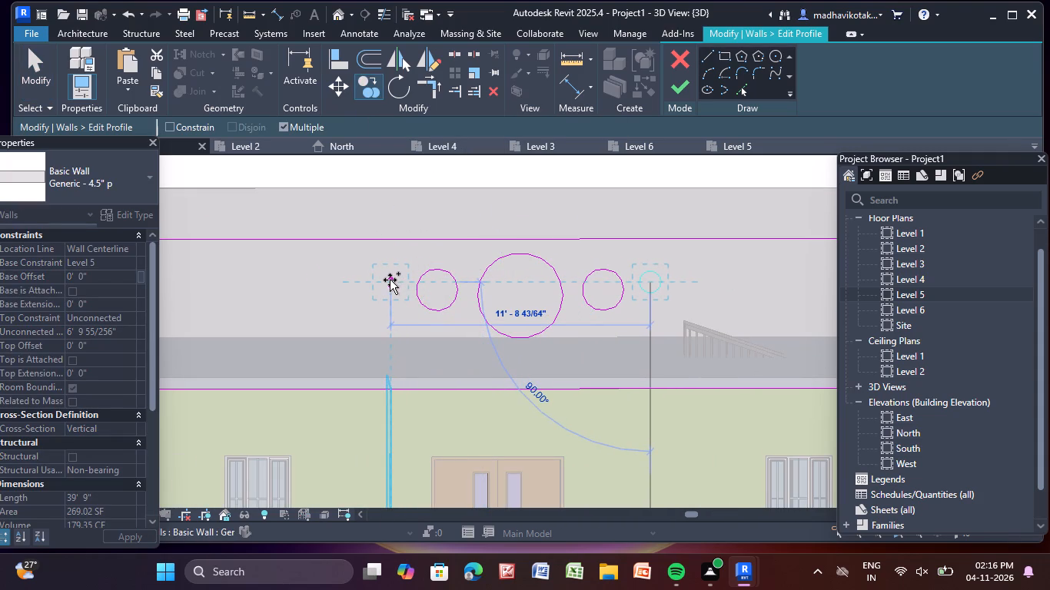
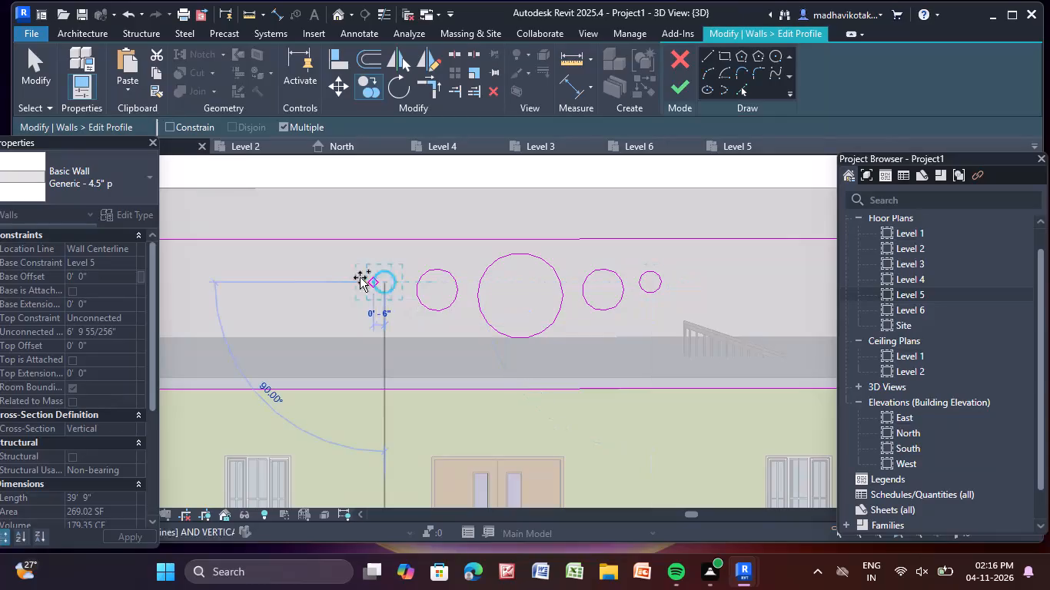
Finish the front parapet's profile edit so the five circles become openings in the wall.
key(Escape)
key(Escape)
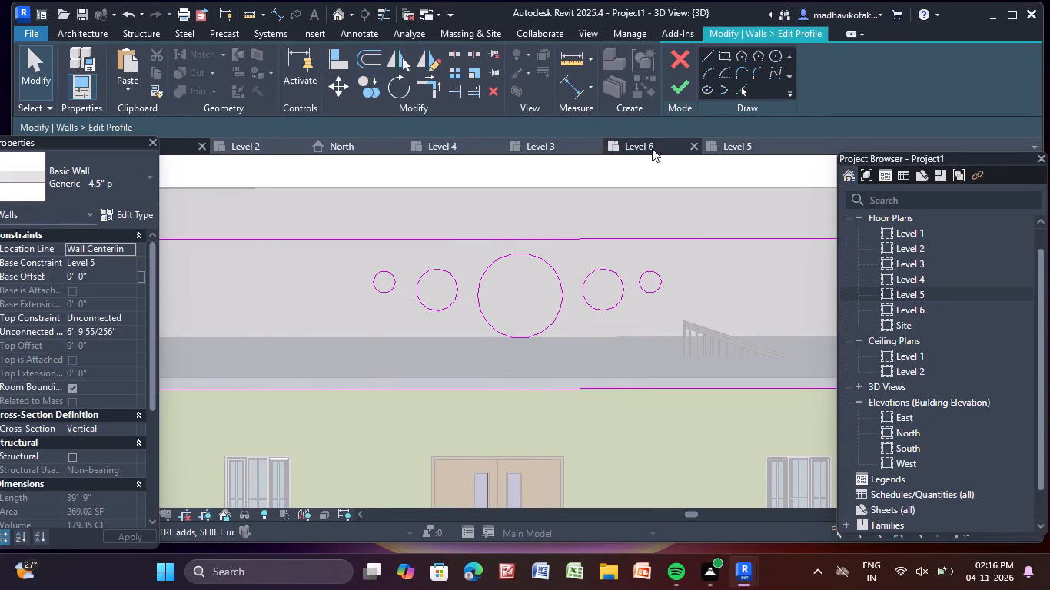
click(677, 85)
scroll(596, 361, down, 6)
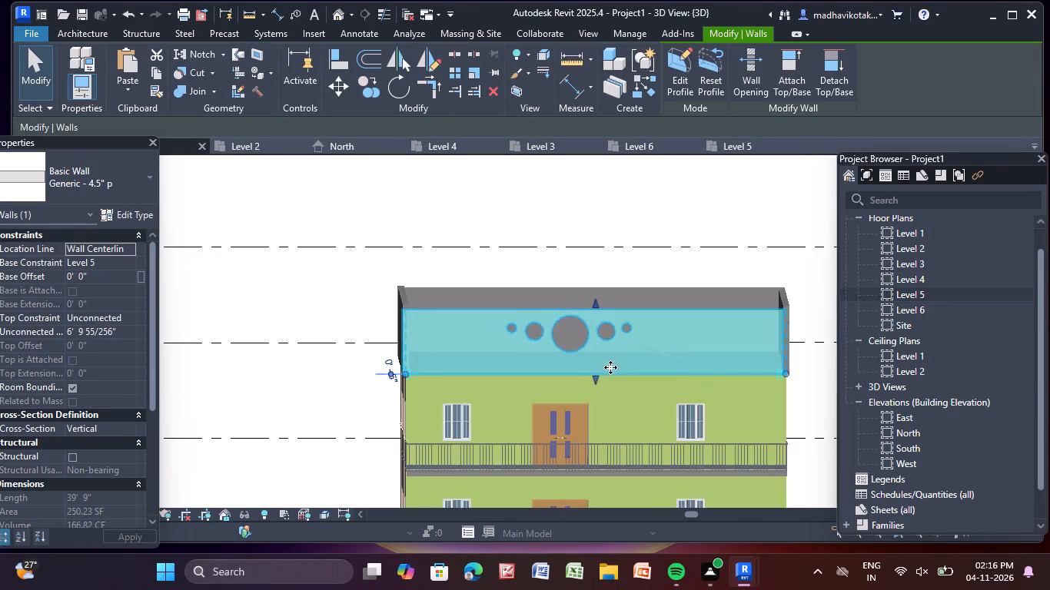
key(Escape)
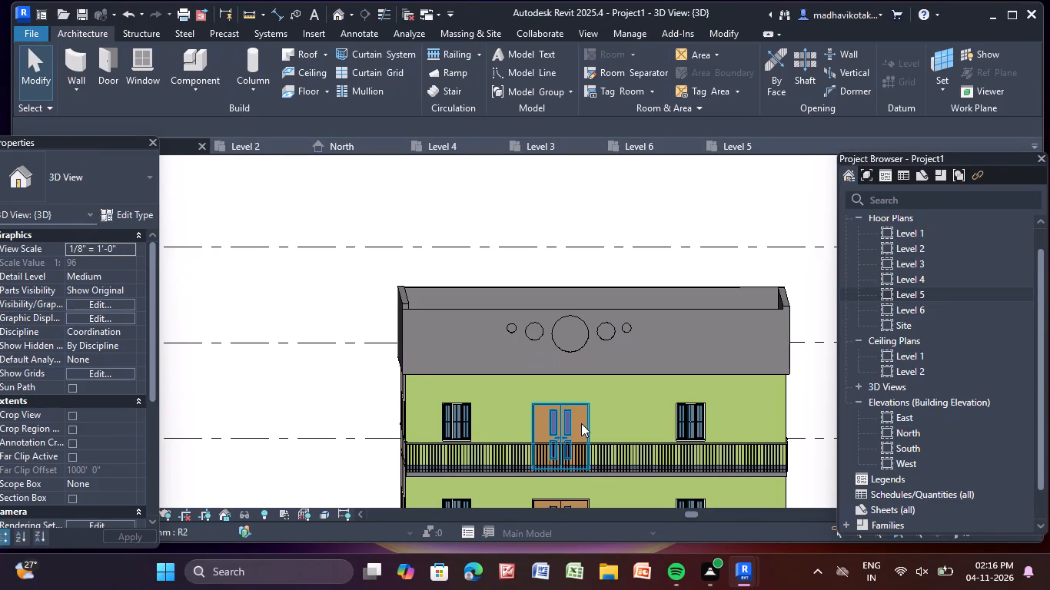
Paint the outer face of the front parapet wall with the Parking Stripe material.
scroll(669, 395, down, 4)
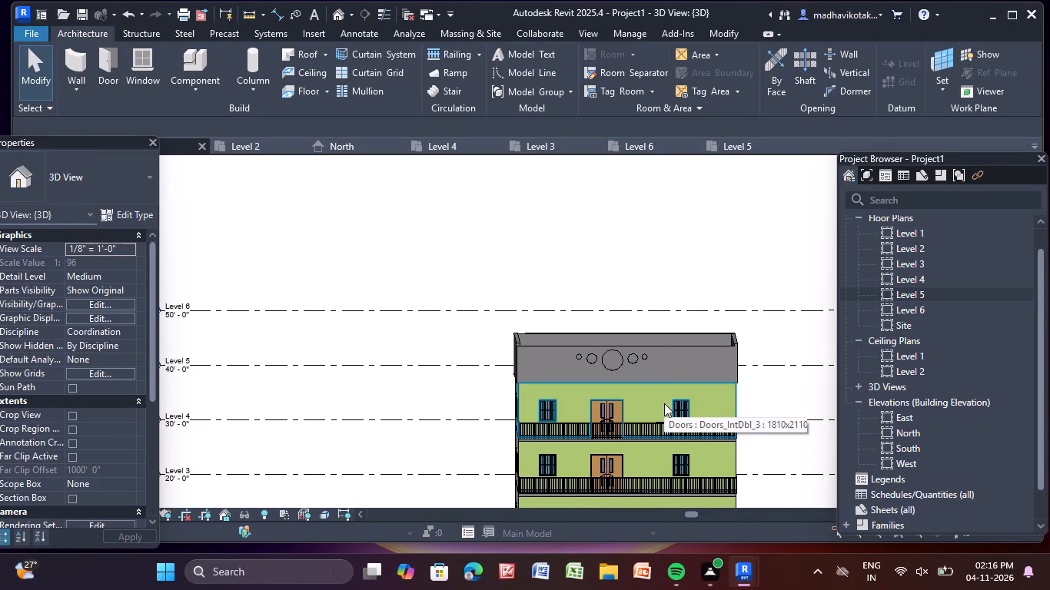
scroll(663, 403, down, 2)
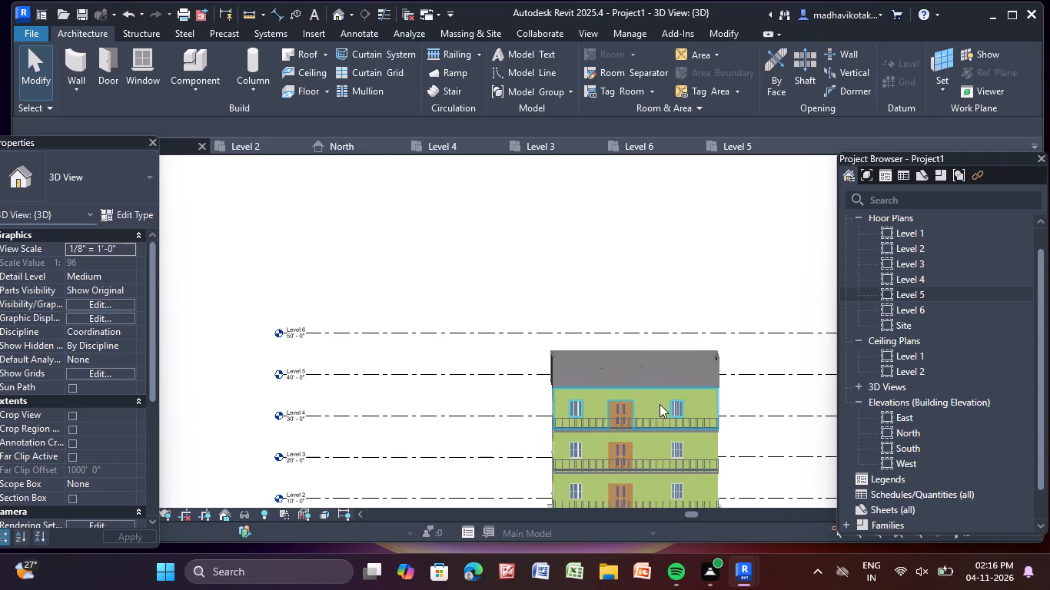
middle_drag(616, 431, 517, 306)
scroll(517, 303, up, 4)
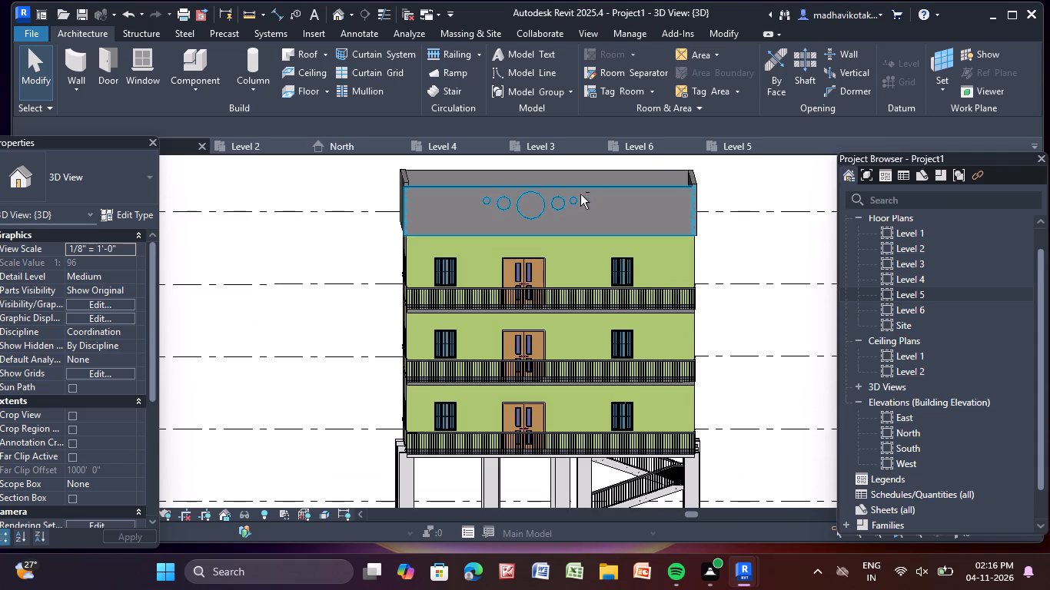
shift+middle_click(580, 194)
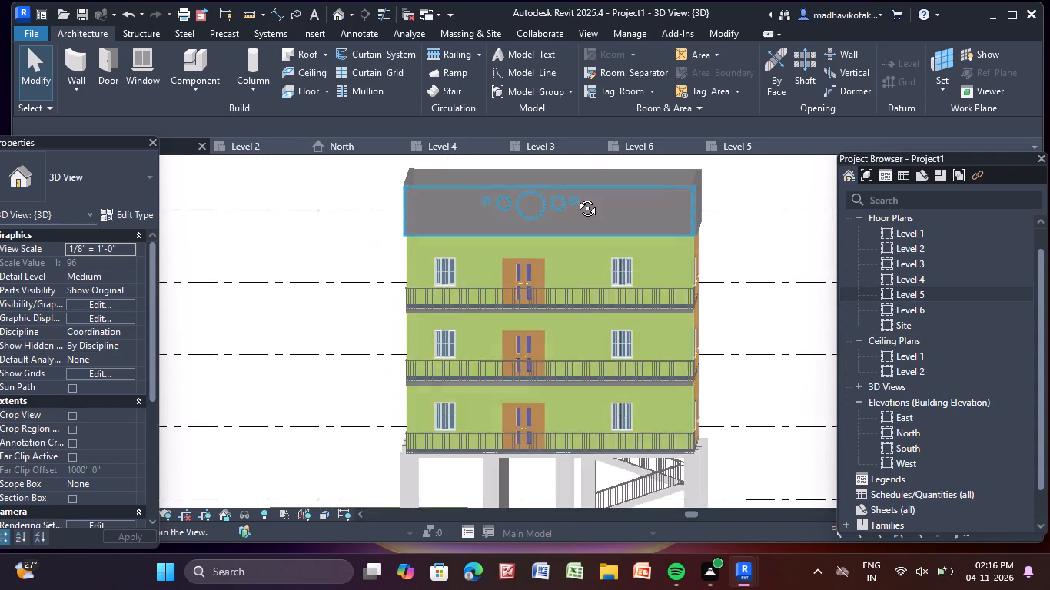
scroll(555, 209, up, 4)
scroll(482, 198, up, 4)
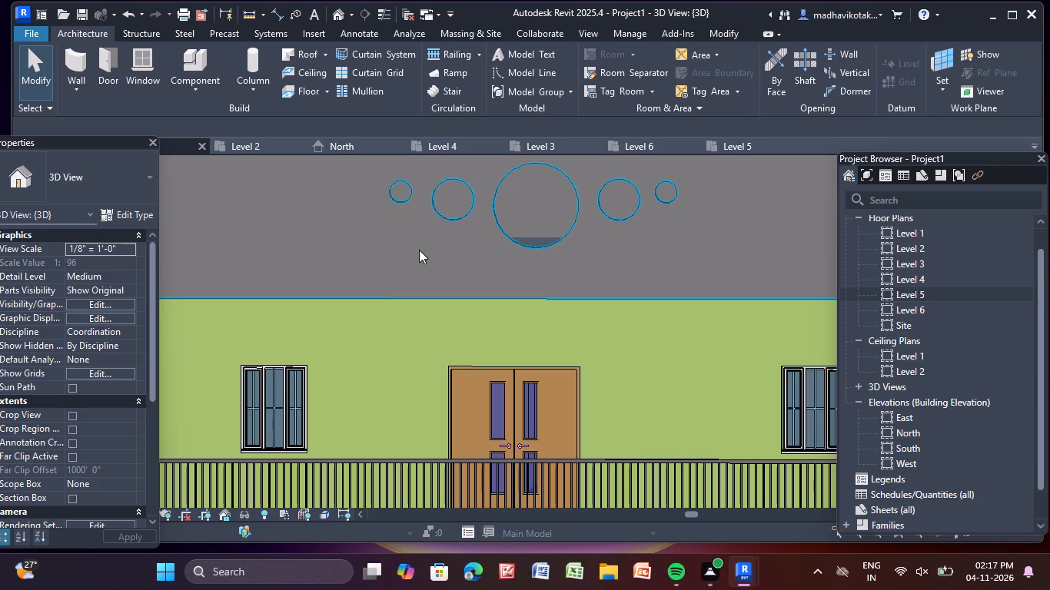
click(550, 68)
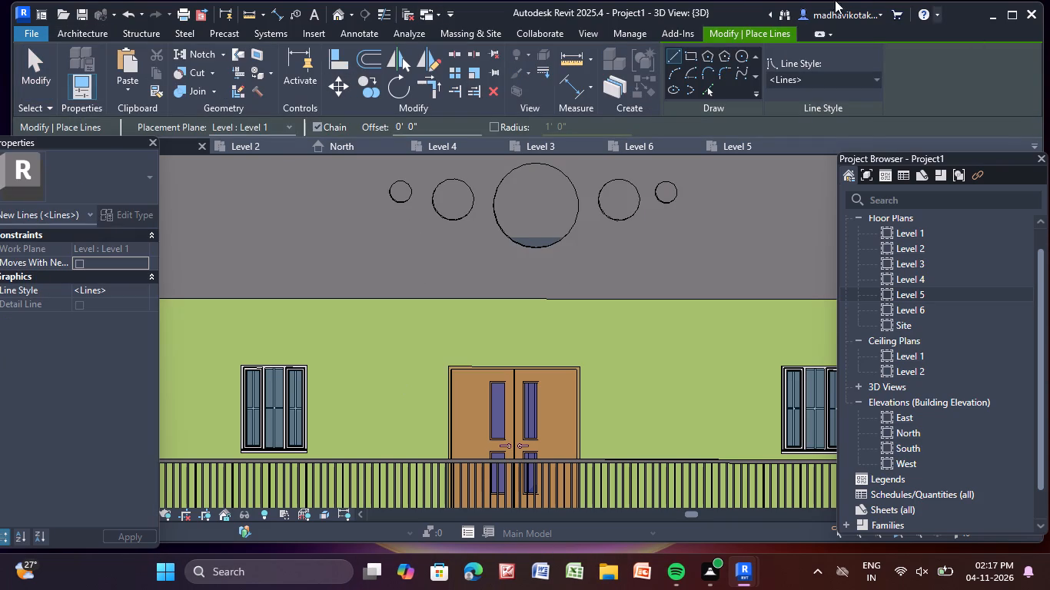
click(270, 75)
click(294, 97)
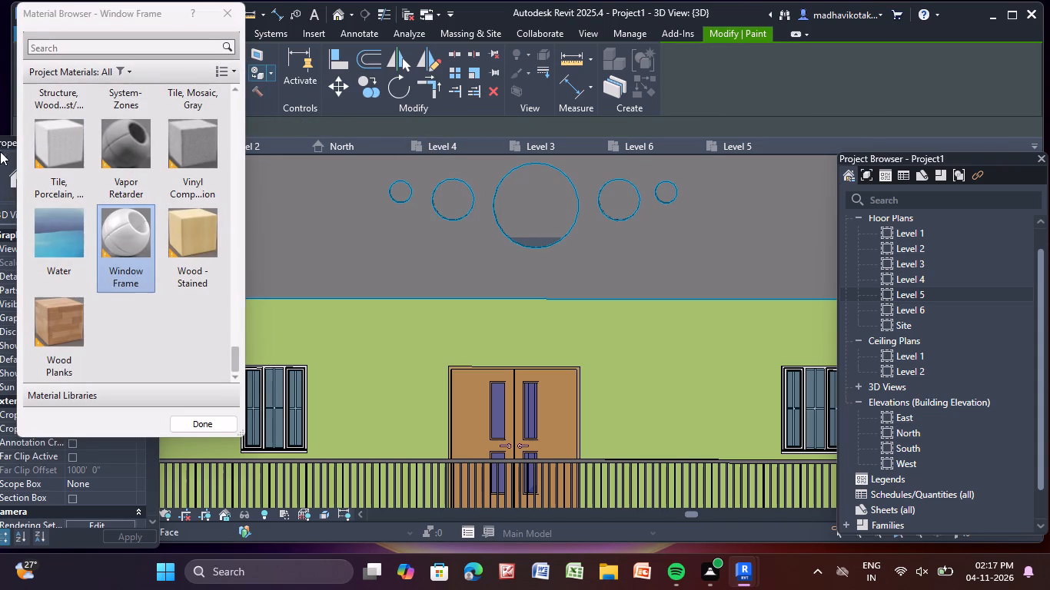
scroll(38, 182, up, 7)
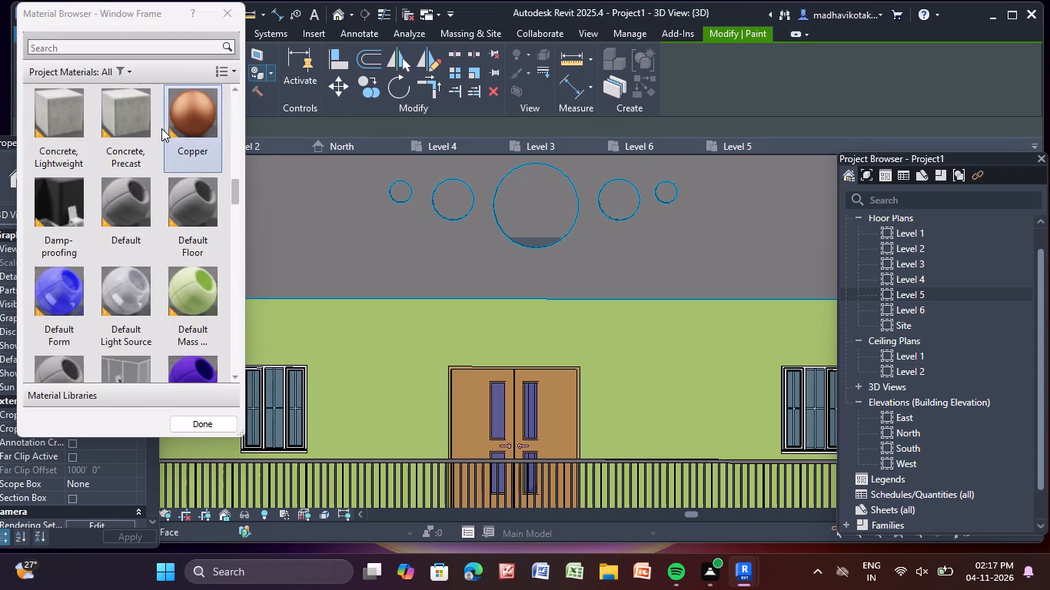
scroll(160, 125, up, 3)
scroll(54, 181, up, 4)
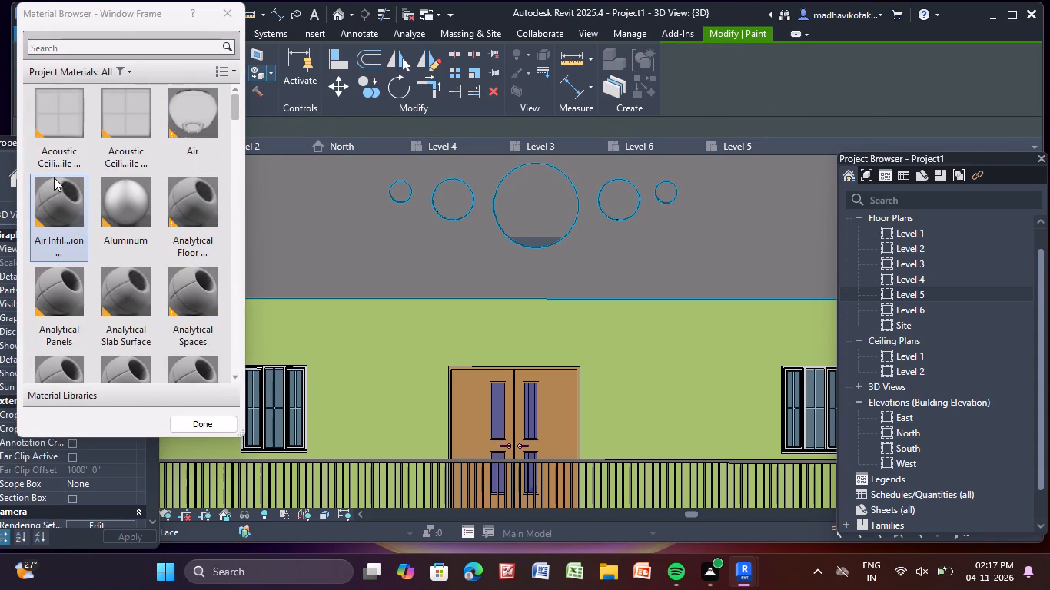
scroll(102, 170, up, 2)
scroll(101, 170, down, 6)
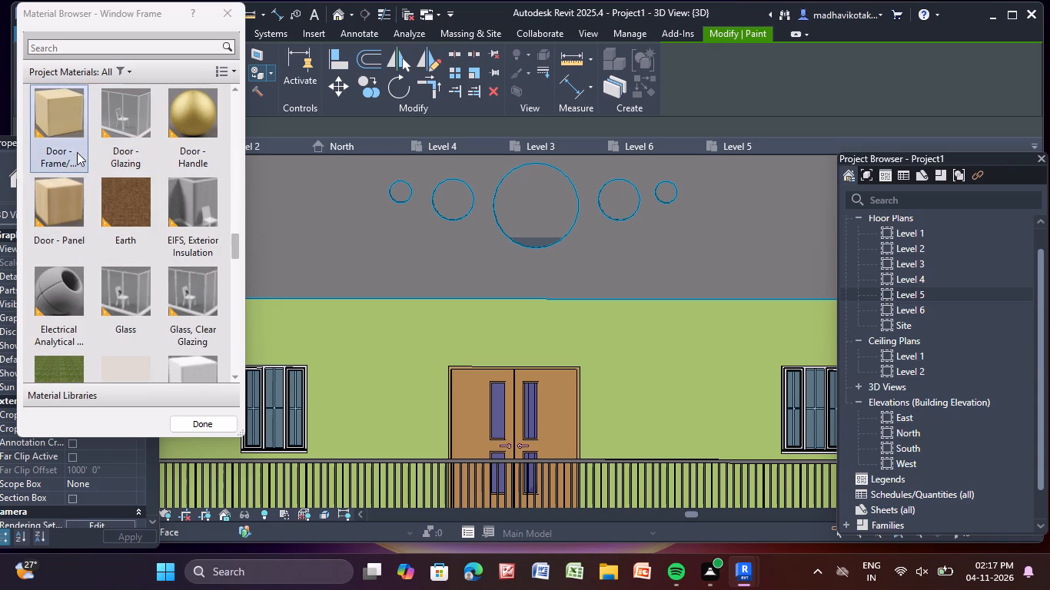
scroll(151, 193, down, 3)
scroll(127, 159, up, 2)
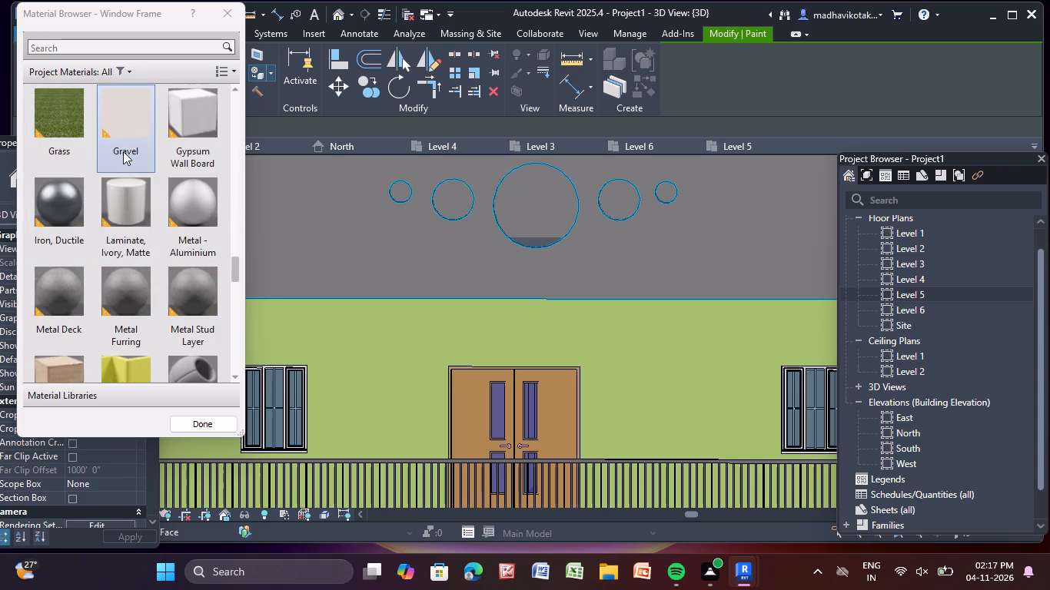
click(125, 326)
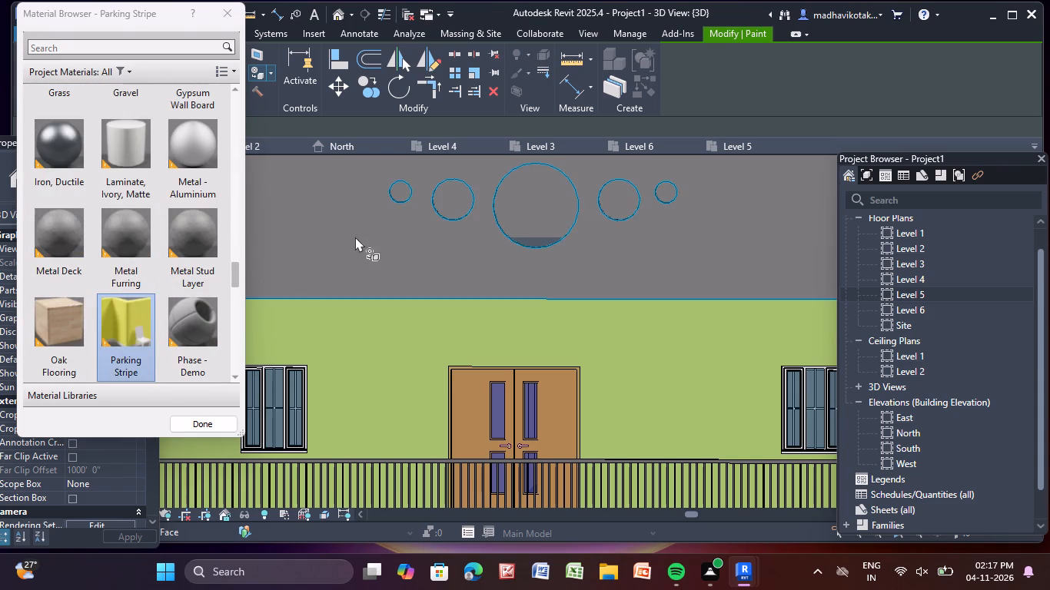
click(355, 237)
Paint the inner face of the rear parapet wall with the Window Frame material.
scroll(355, 237, down, 6)
middle_drag(359, 239, 542, 259)
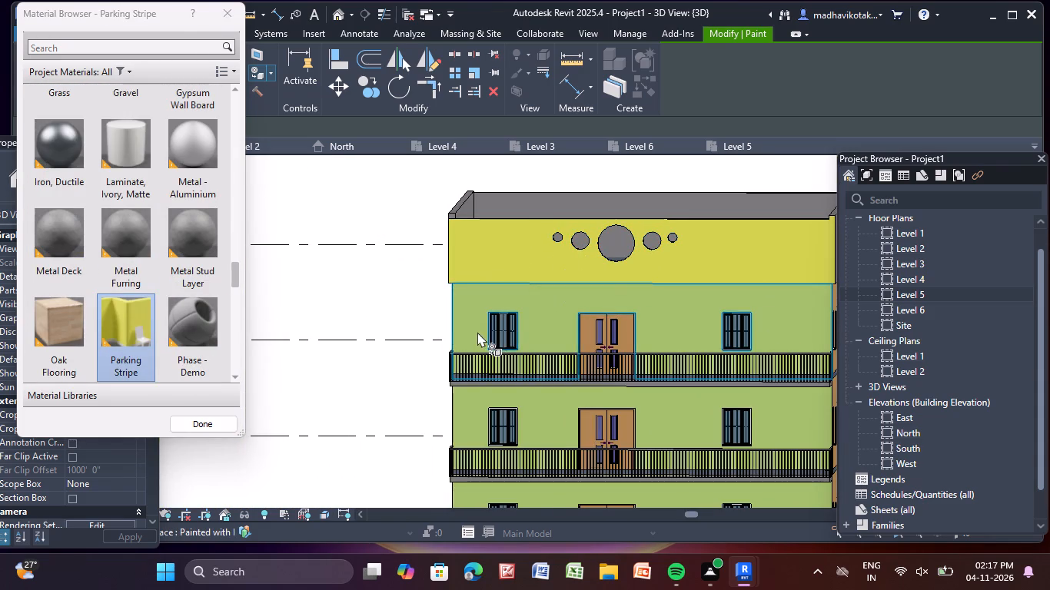
scroll(470, 333, down, 3)
middle_drag(468, 333, 376, 306)
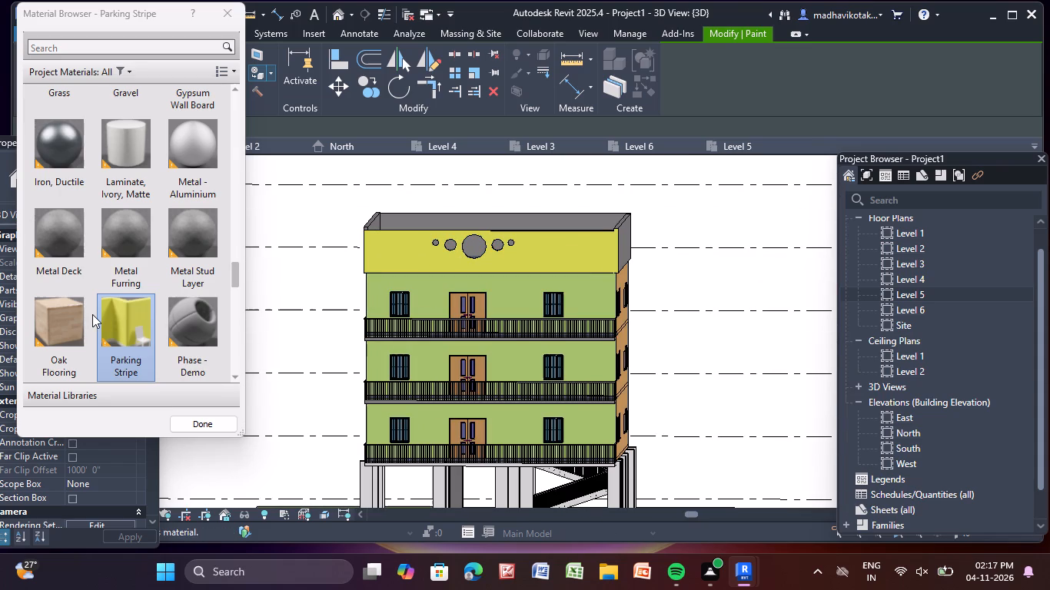
scroll(91, 313, down, 6)
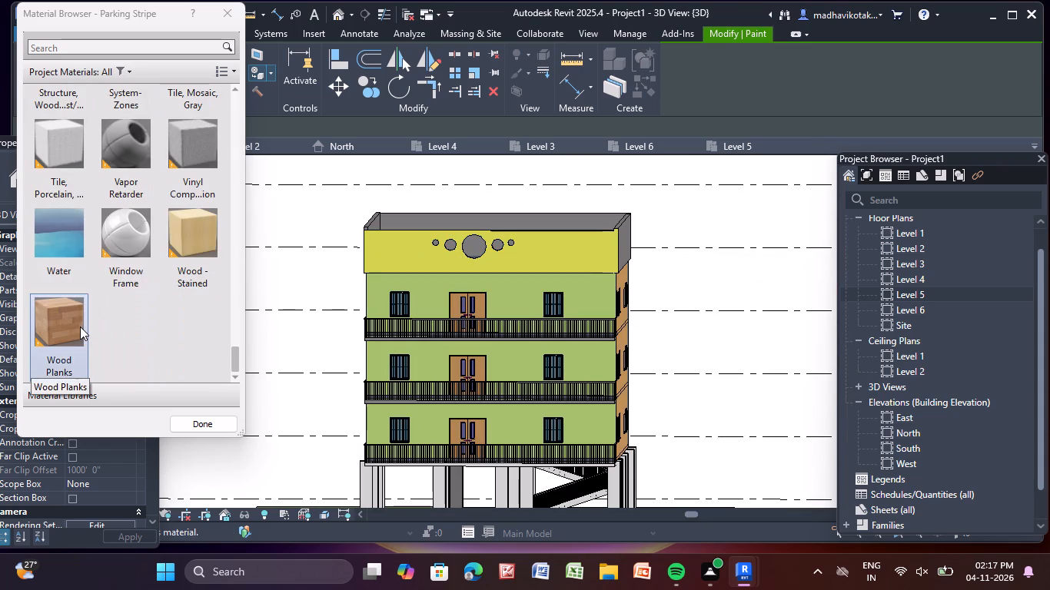
scroll(155, 229, up, 1)
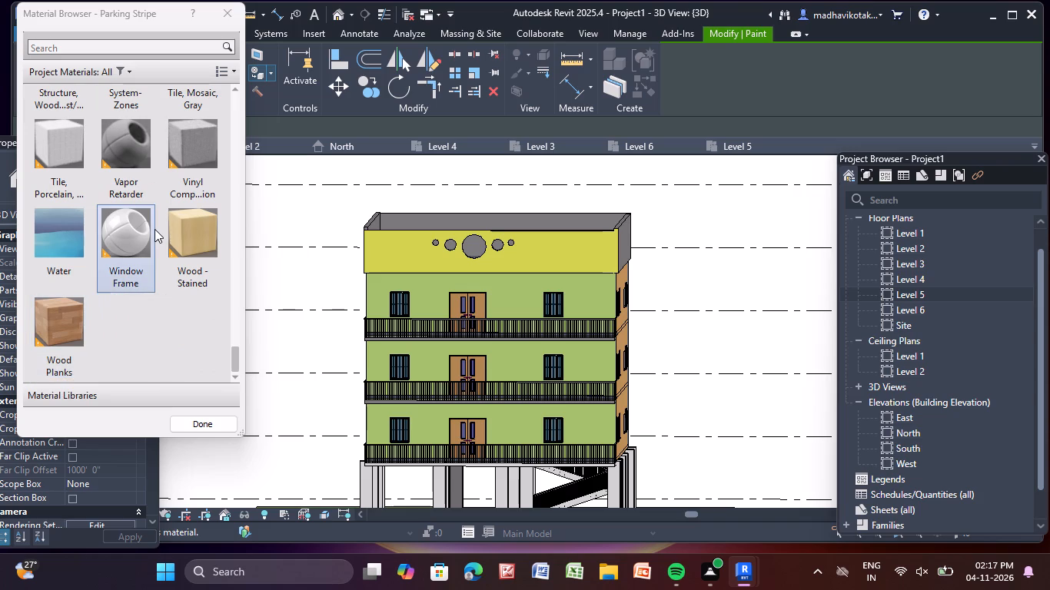
scroll(127, 267, down, 3)
click(127, 266)
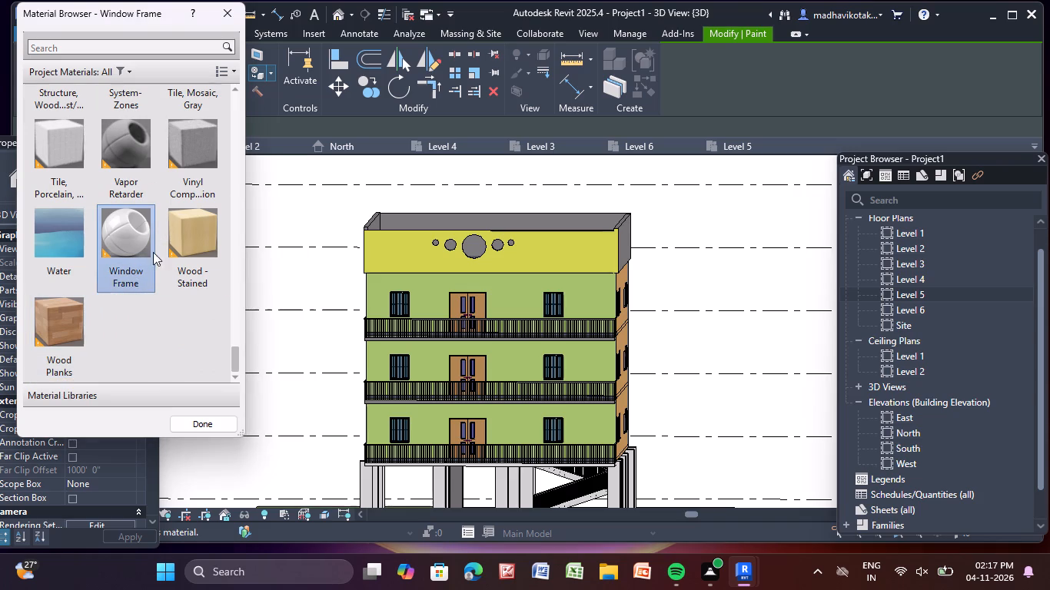
scroll(483, 227, up, 13)
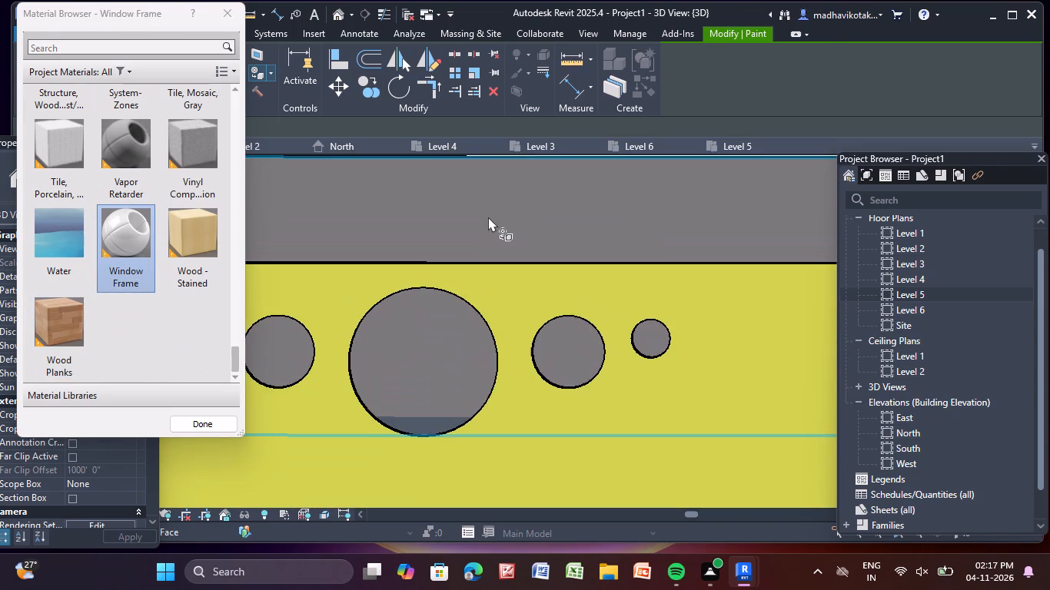
click(488, 217)
Paint the outer faces of the right side and rear parapet walls with the Plywood, Sheathing material.
scroll(407, 336, down, 6)
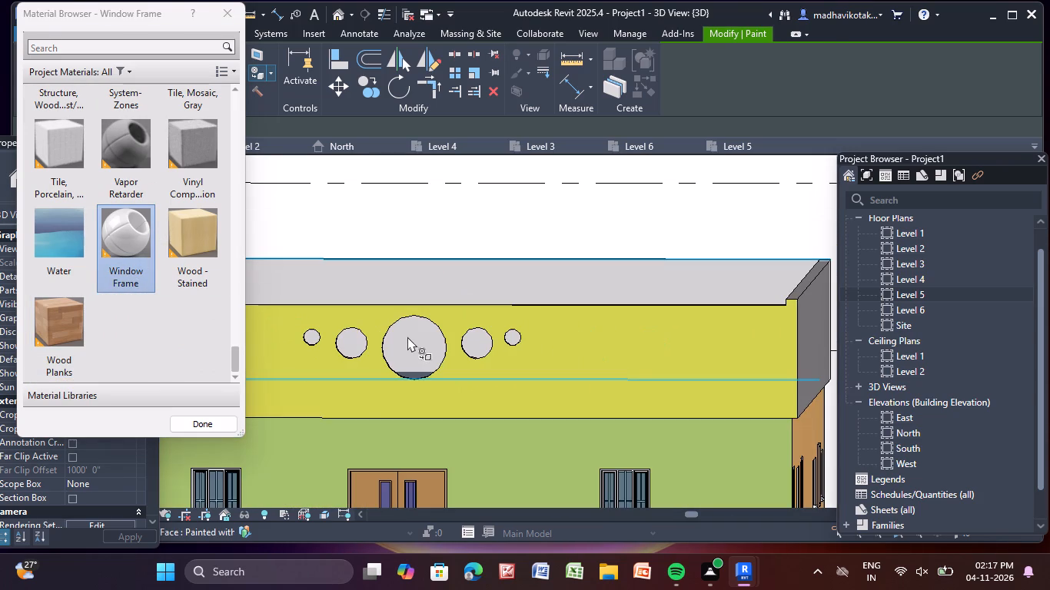
scroll(598, 330, down, 4)
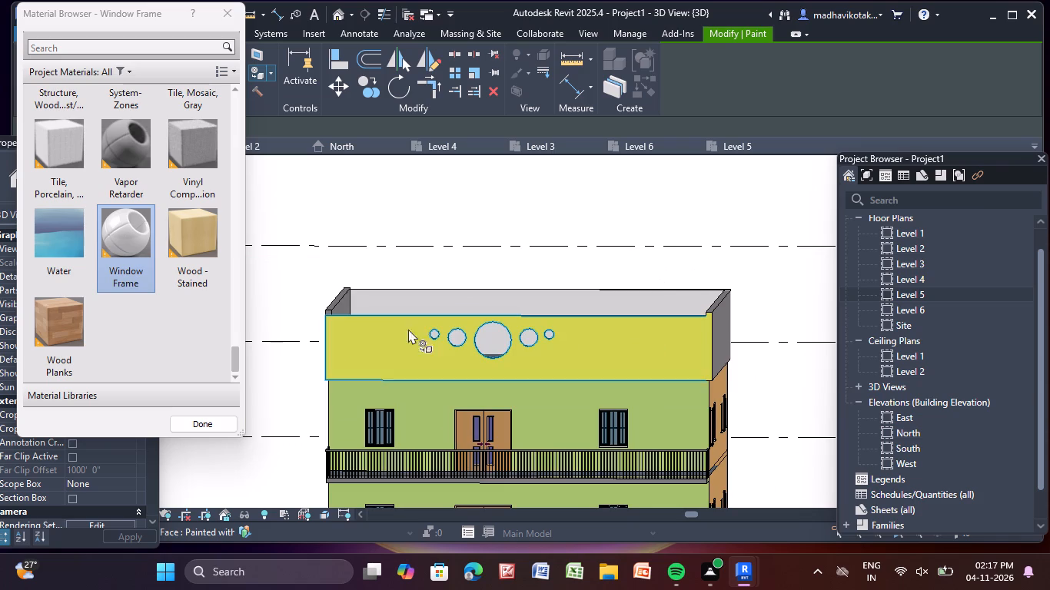
scroll(92, 260, up, 2)
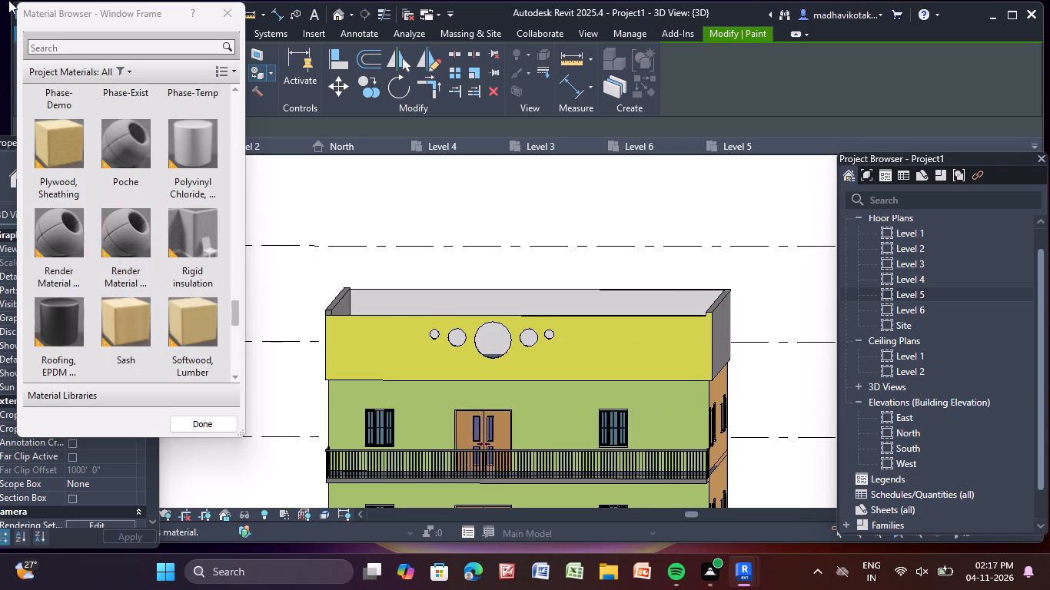
click(49, 197)
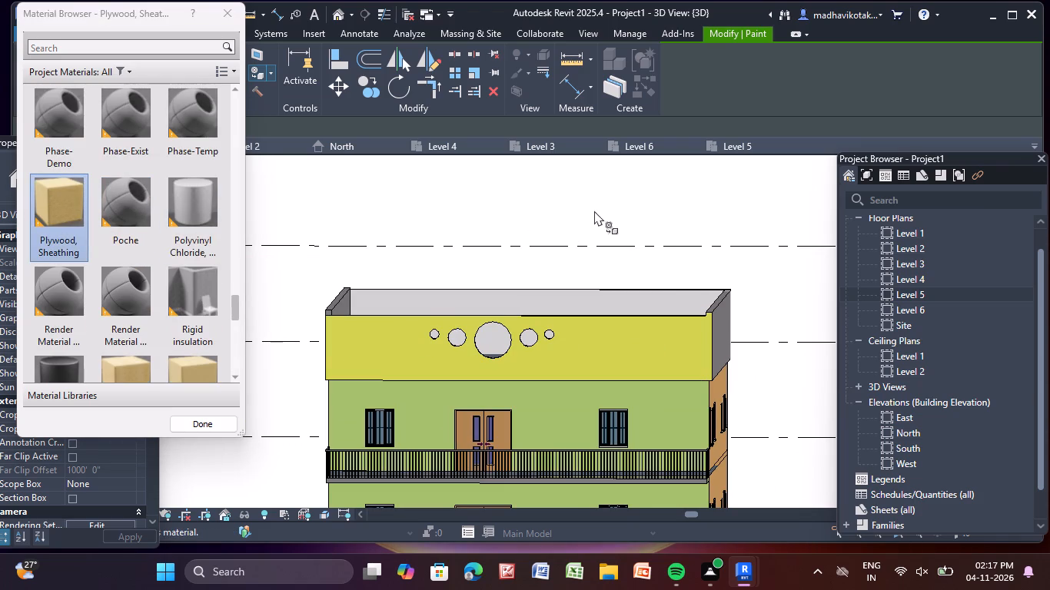
shift+middle_drag(592, 213, 470, 228)
click(678, 367)
scroll(680, 363, down, 4)
middle_drag(680, 363, 297, 280)
shift+middle_drag(543, 237, 337, 336)
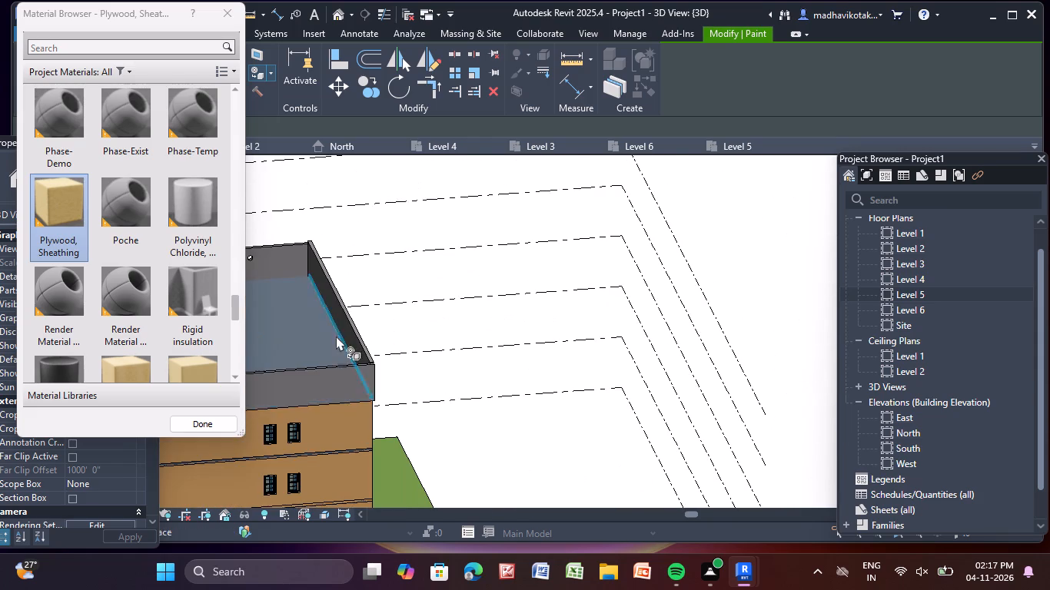
click(313, 378)
Paint the outer face of the left side parapet wall with Plywood, Sheathing.
shift+middle_drag(473, 333, 253, 340)
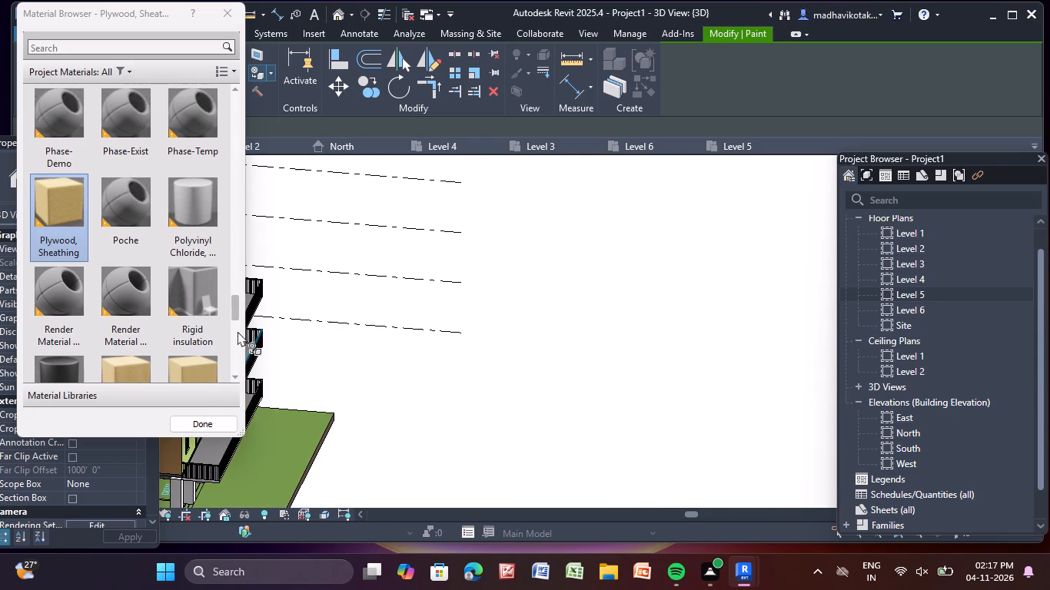
scroll(238, 331, down, 1)
middle_drag(238, 331, 575, 333)
middle_drag(569, 333, 922, 347)
scroll(526, 345, up, 2)
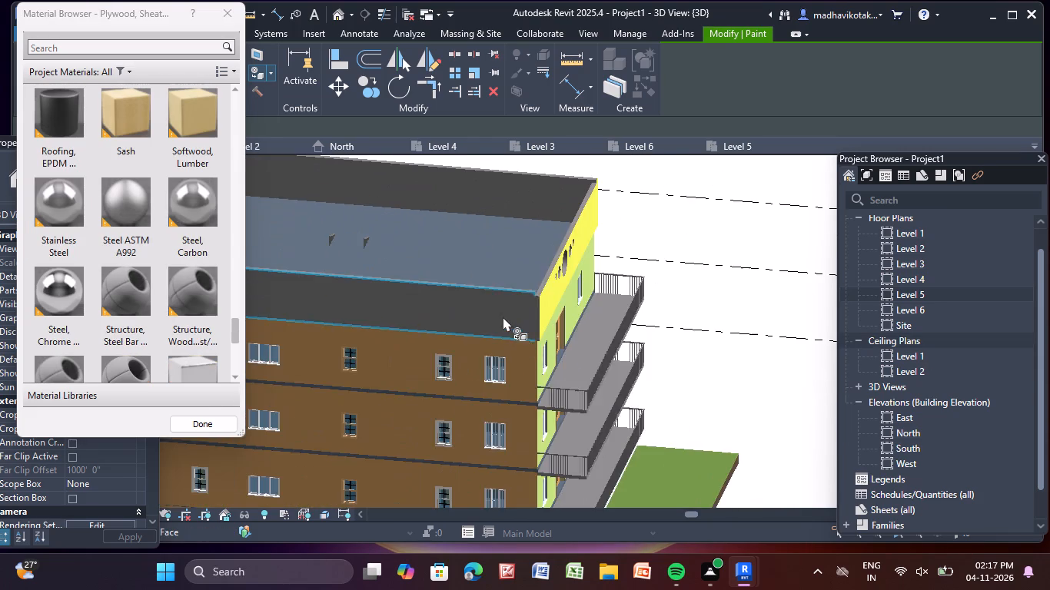
click(501, 316)
Paint the roof floor surface and the inner faces of both side parapet walls with Plywood, Sheathing.
click(479, 261)
scroll(481, 177, up, 1)
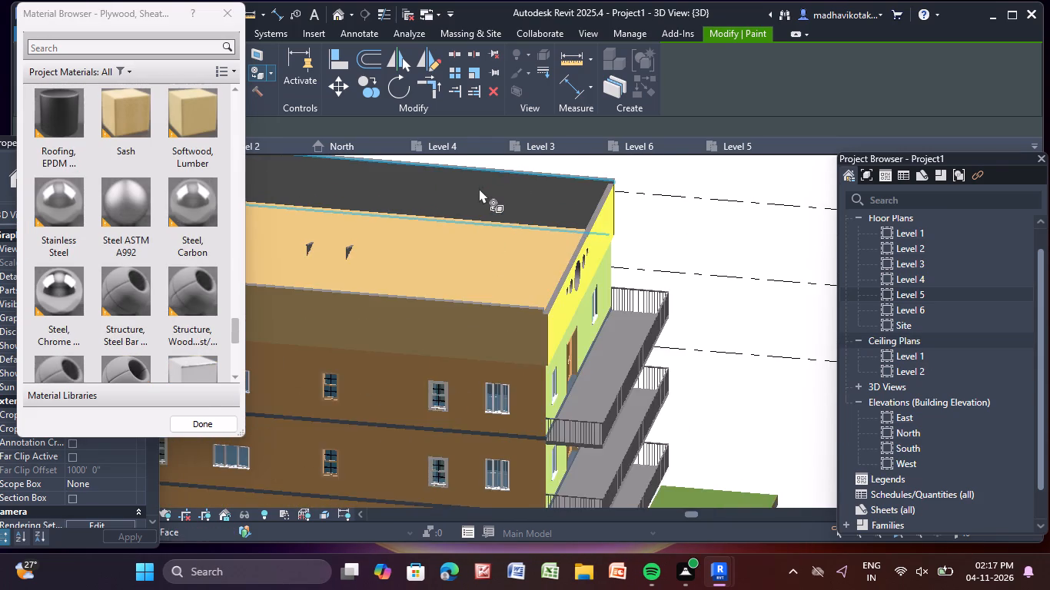
click(476, 196)
scroll(476, 196, down, 3)
middle_drag(476, 197, 679, 235)
shift+middle_drag(673, 248, 497, 268)
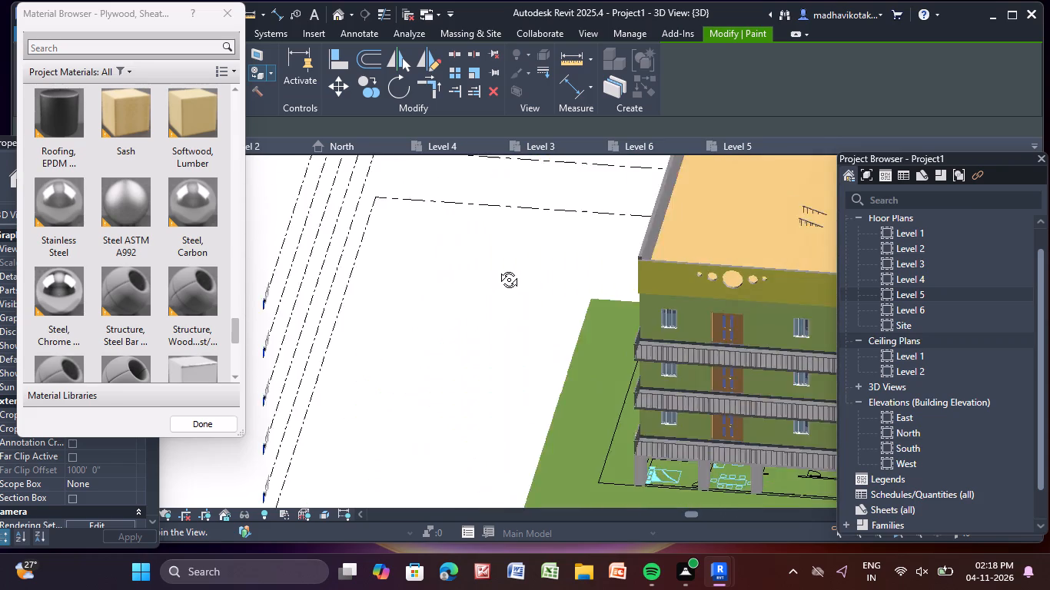
shift+middle_drag(497, 268, 493, 260)
scroll(726, 220, up, 8)
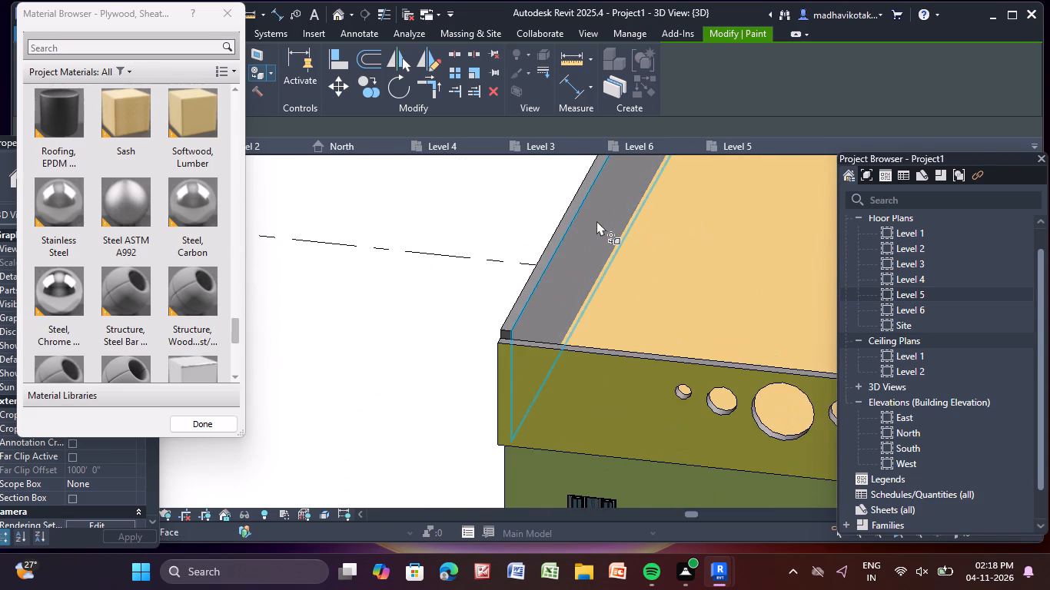
click(596, 220)
Examine the painted parapet and its circular openings on the whole building from the front and side.
scroll(595, 221, down, 4)
shift+middle_drag(635, 283, 661, 234)
scroll(662, 273, down, 2)
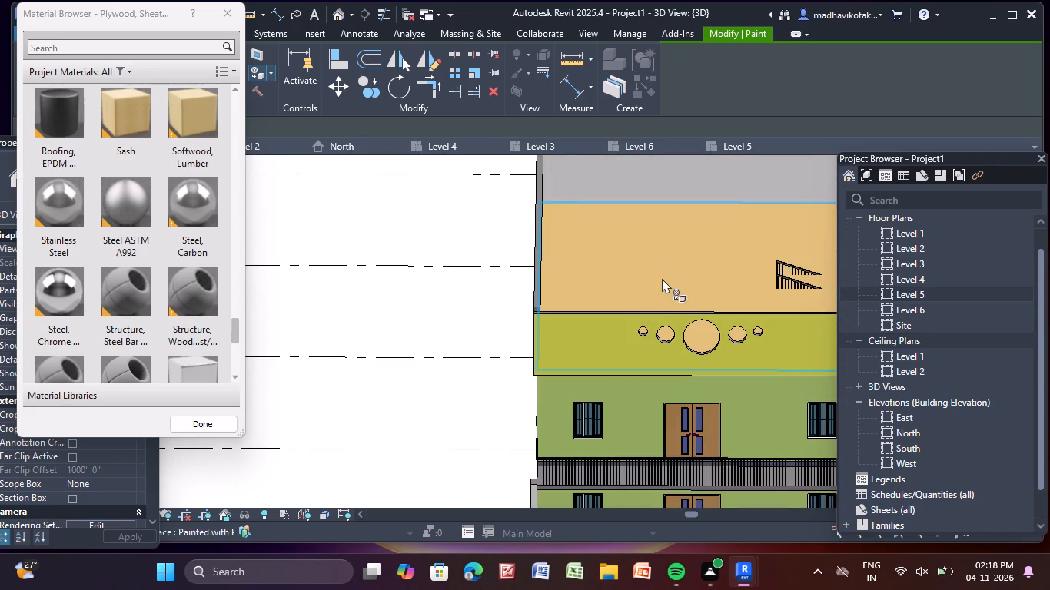
scroll(662, 278, down, 2)
middle_drag(663, 297, 533, 266)
shift+middle_drag(566, 386, 573, 320)
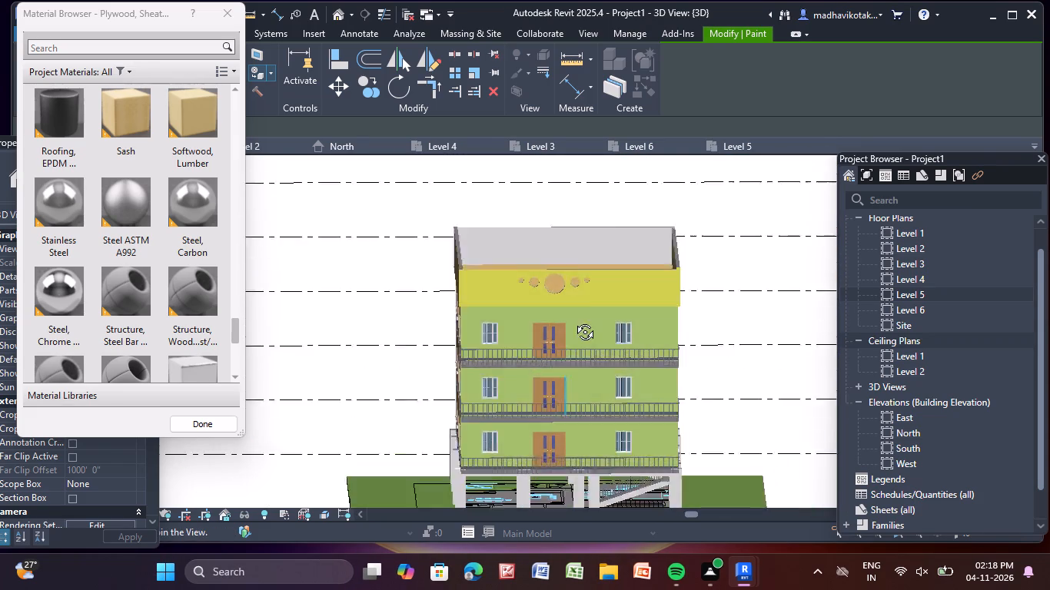
shift+middle_drag(573, 320, 591, 307)
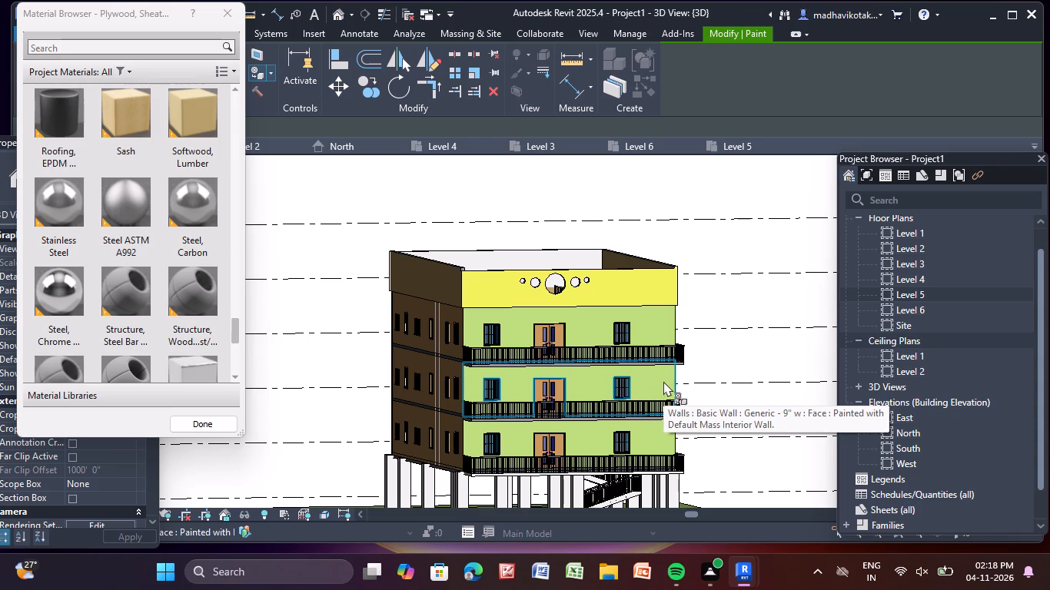
shift+middle_drag(671, 374, 660, 382)
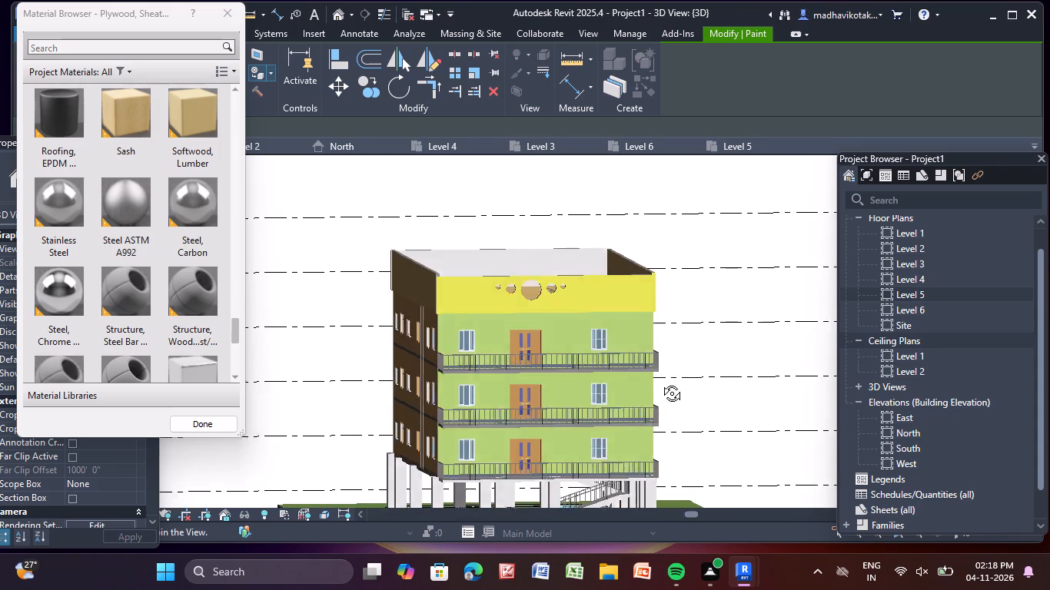
shift+middle_drag(660, 382, 640, 368)
shift+middle_drag(641, 370, 650, 366)
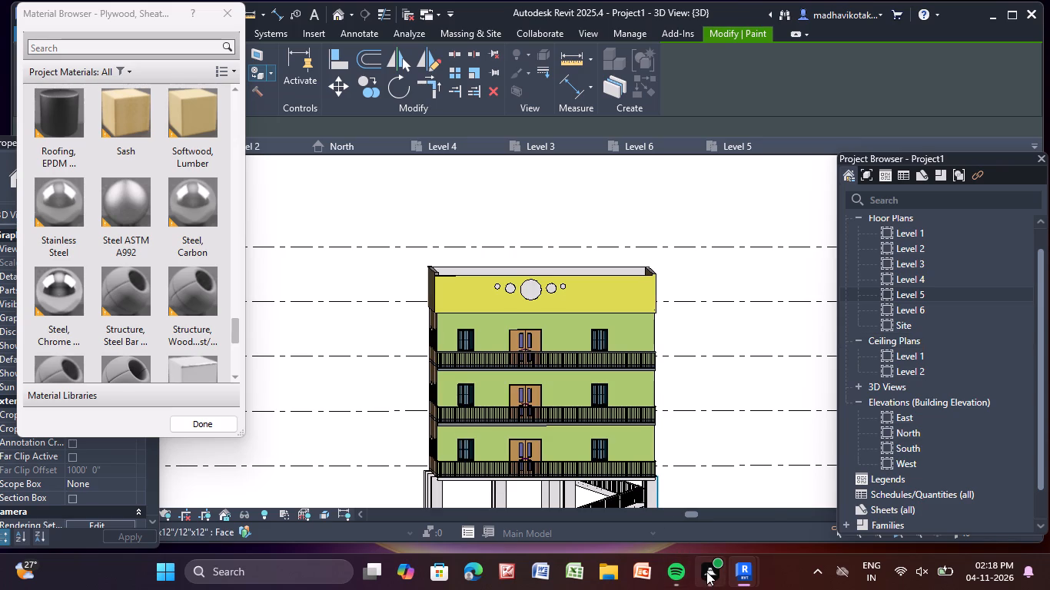
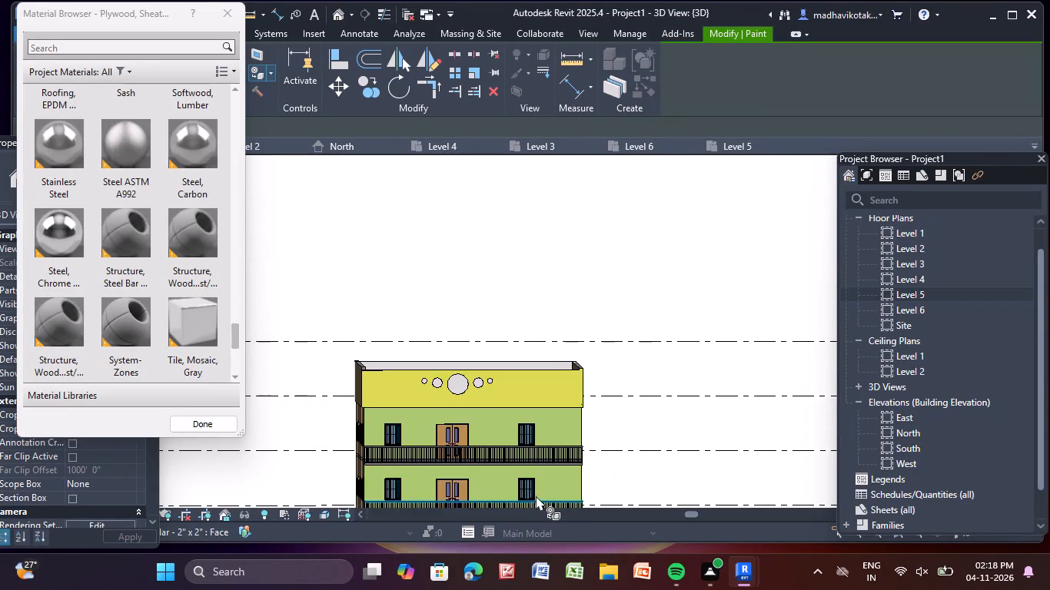
Finish painting the facade and open the Level 1 floor plan.
middle_drag(536, 496, 462, 358)
scroll(360, 268, up, 4)
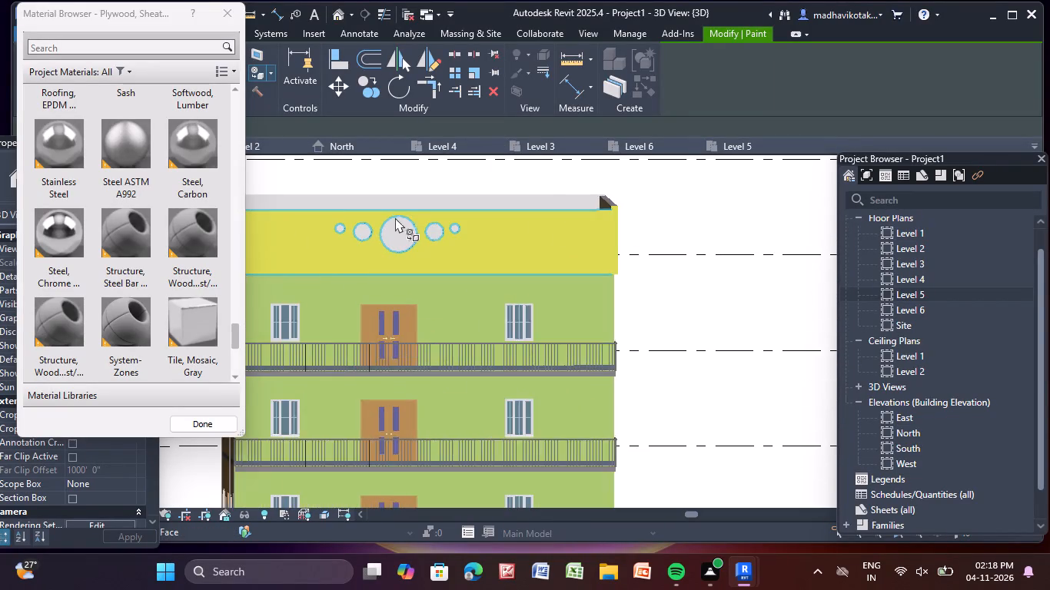
scroll(418, 229, down, 5)
scroll(434, 243, up, 1)
middle_drag(434, 244, 514, 193)
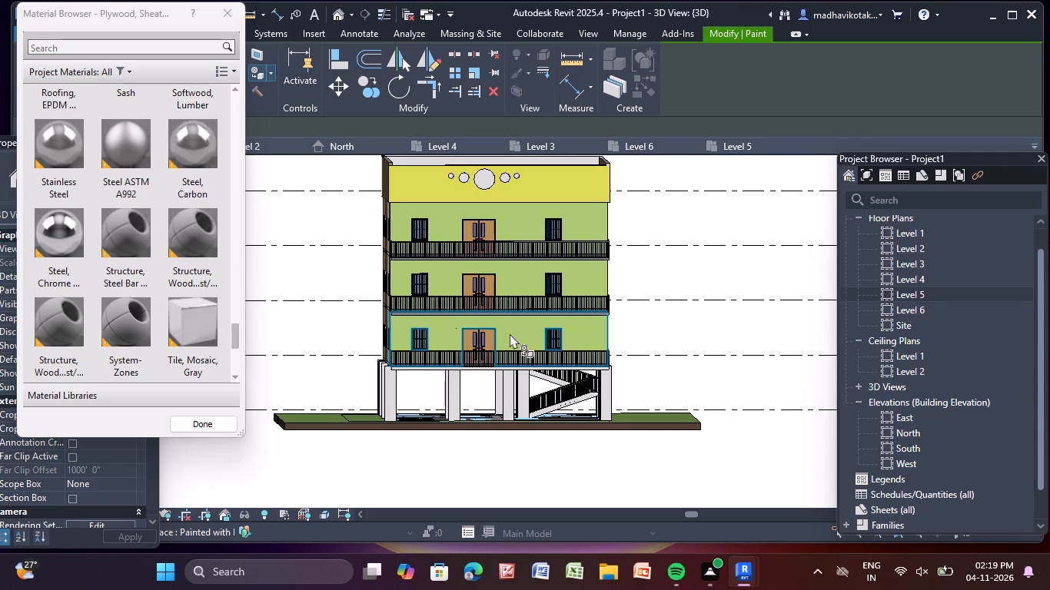
double_click(944, 230)
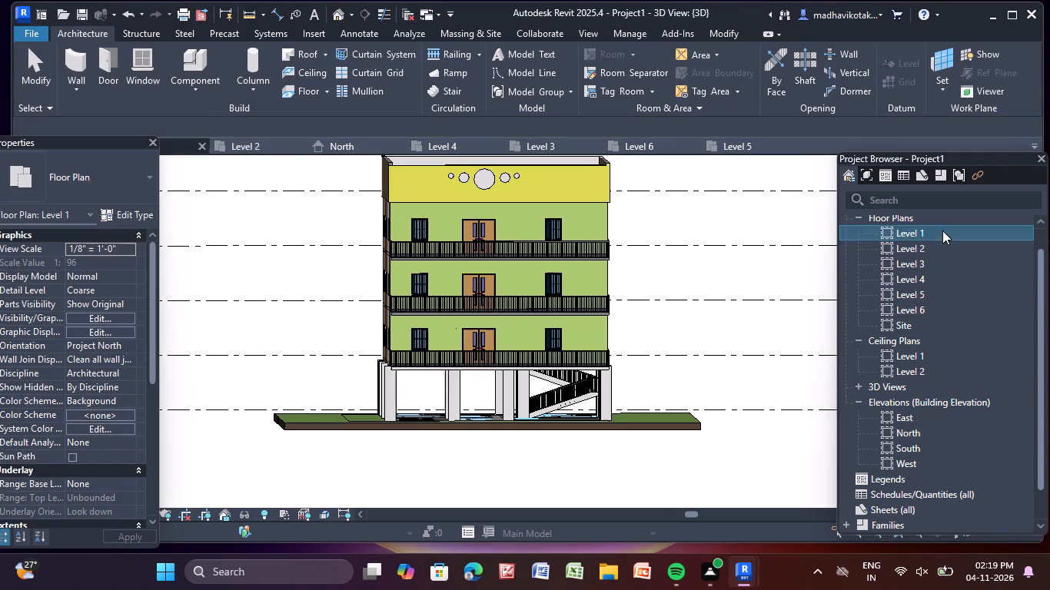
click(641, 144)
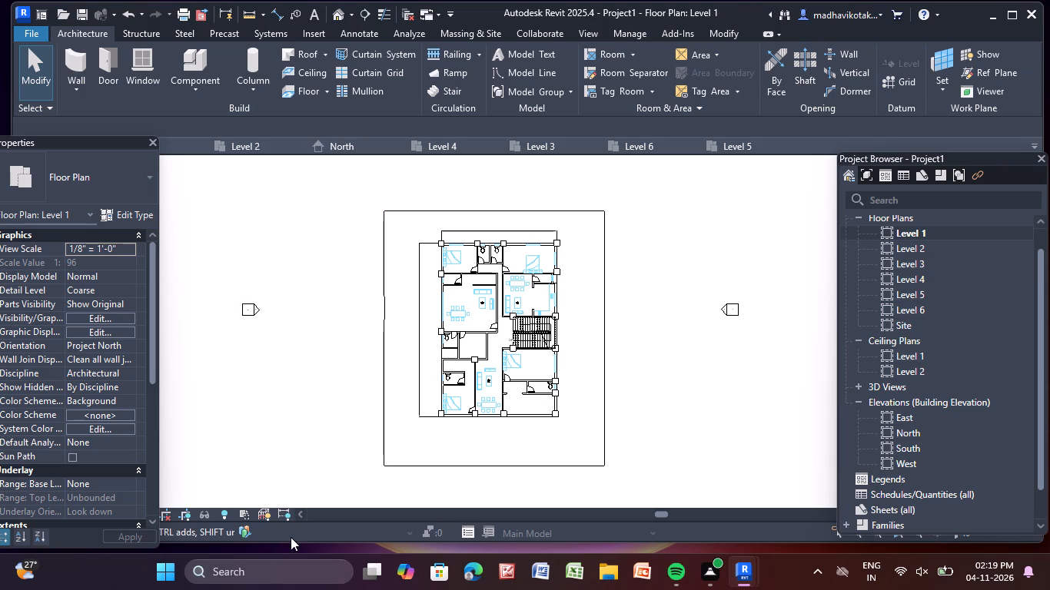
Switch to WhatsApp by launching it from the recent system searches.
click(279, 570)
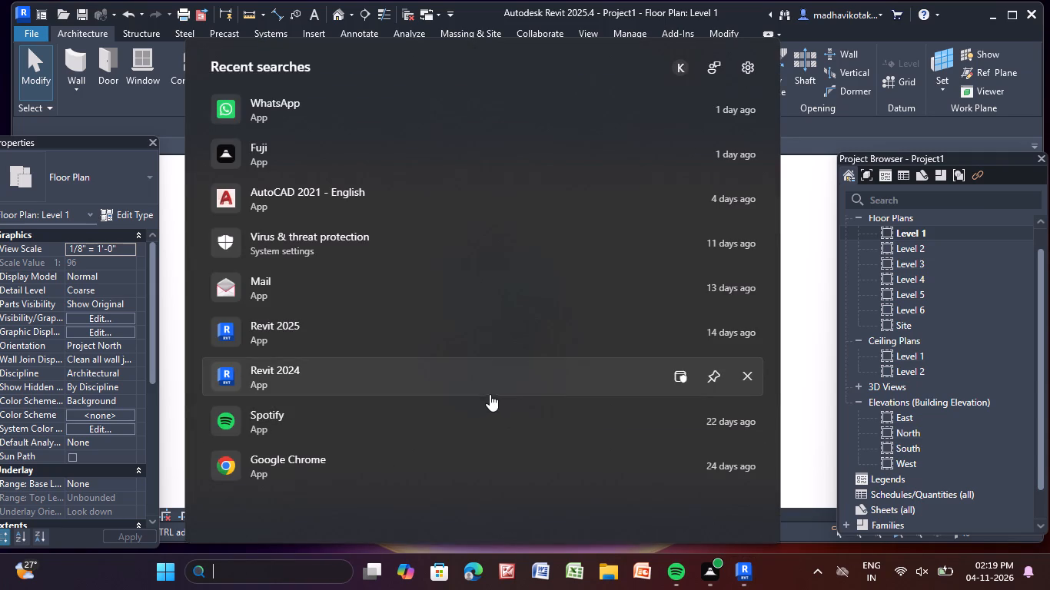
click(367, 122)
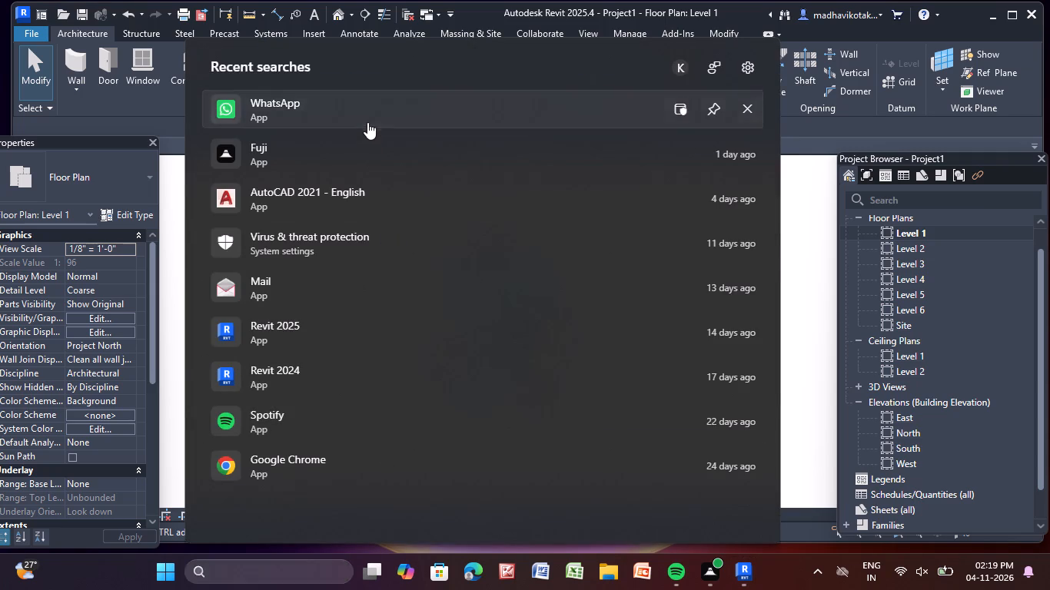
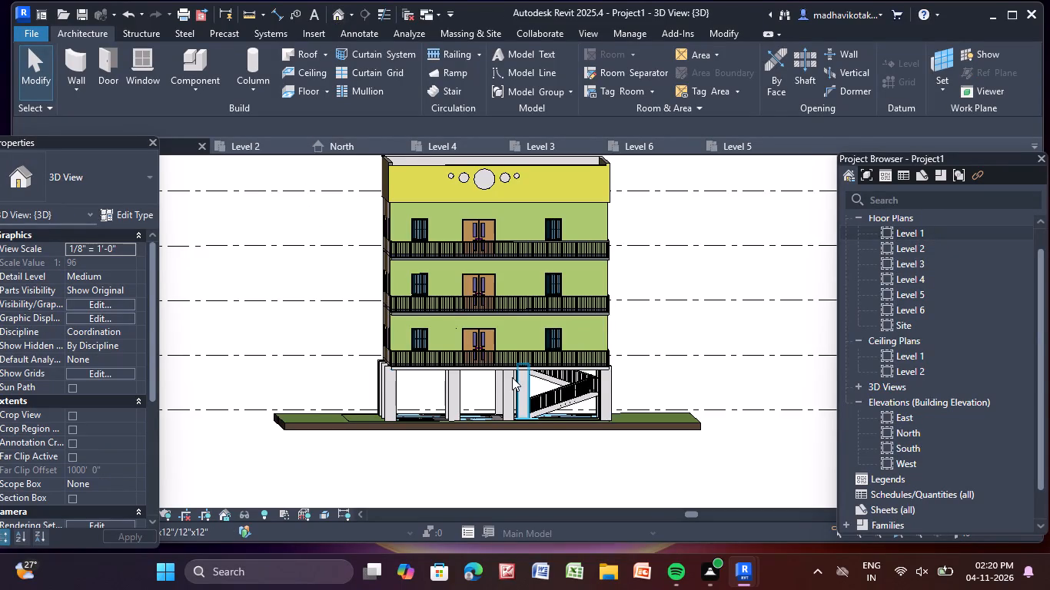
Save the current building project under its existing name.
key(ctrl+s)
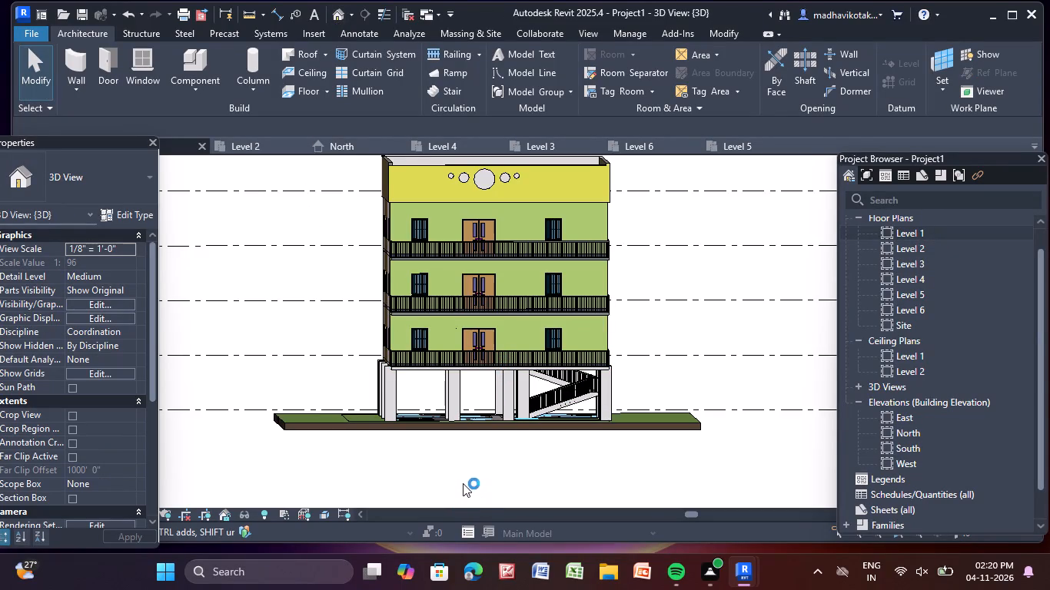
Save the building model as a new Revit project file named 4-11-26 in the Documents folder.
click(28, 41)
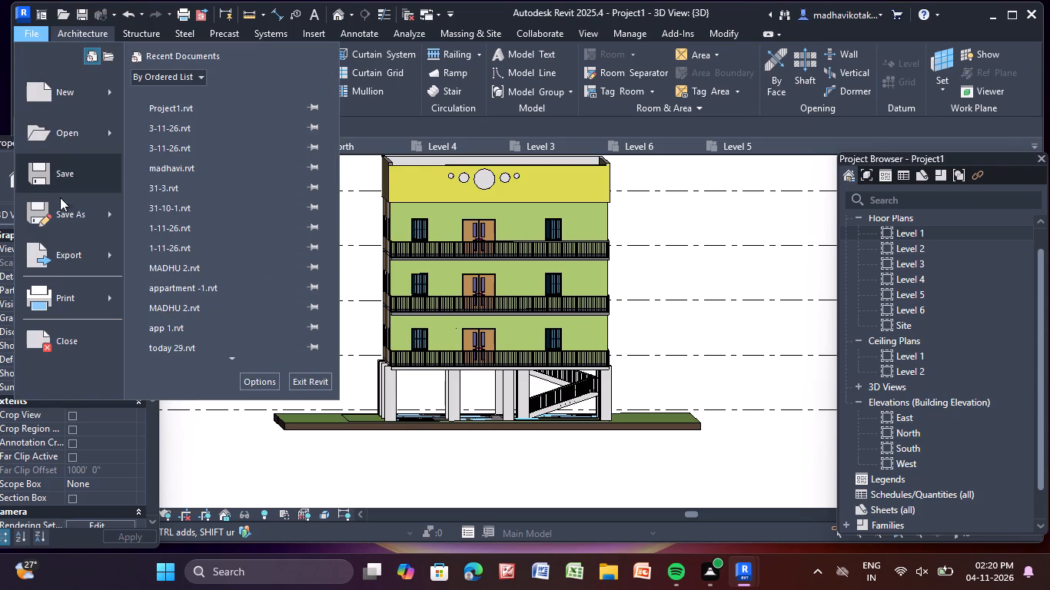
click(53, 214)
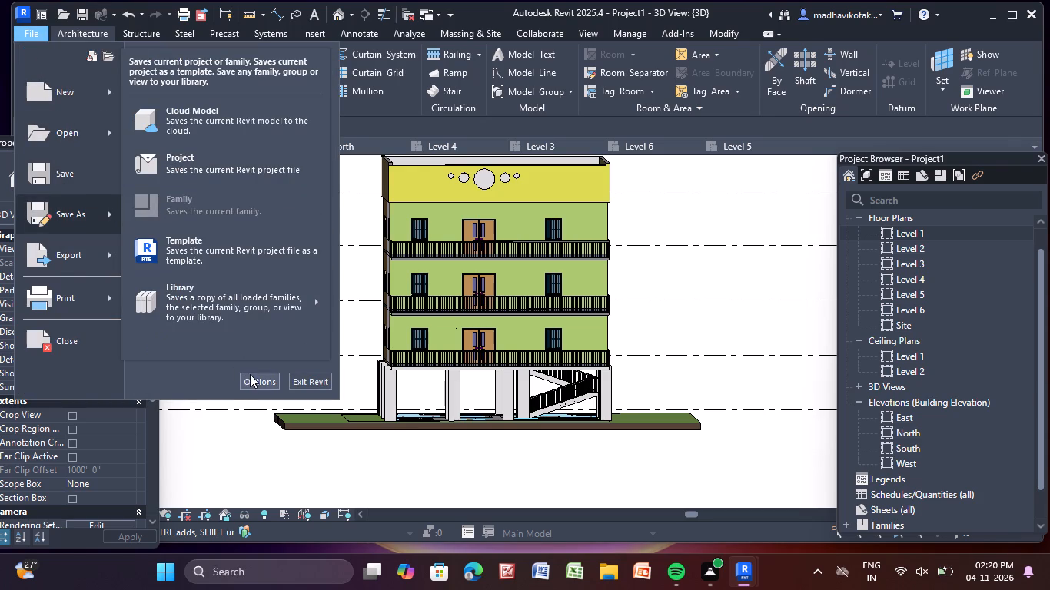
click(277, 177)
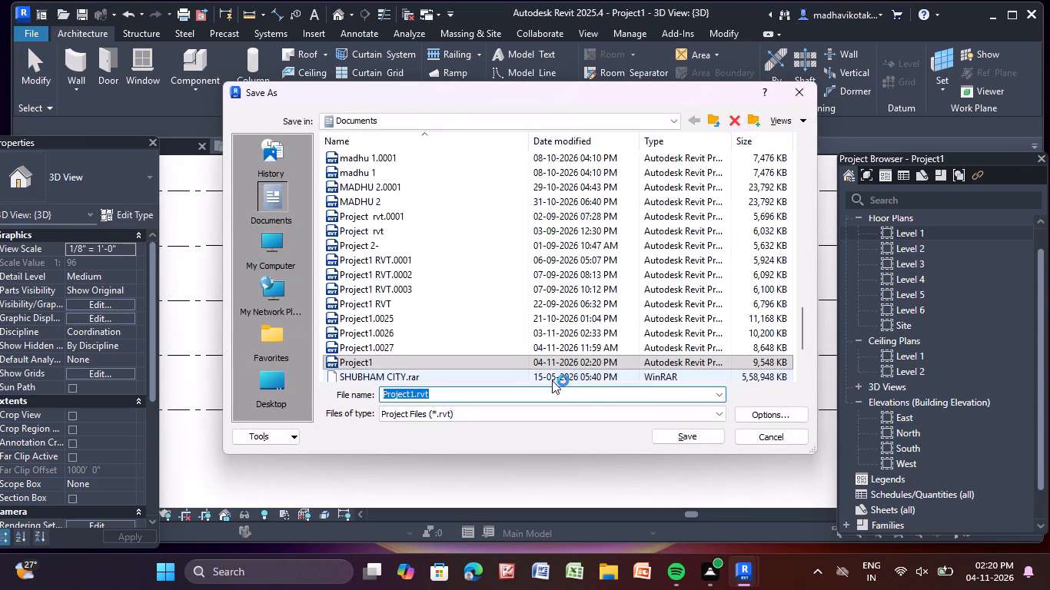
click(534, 389)
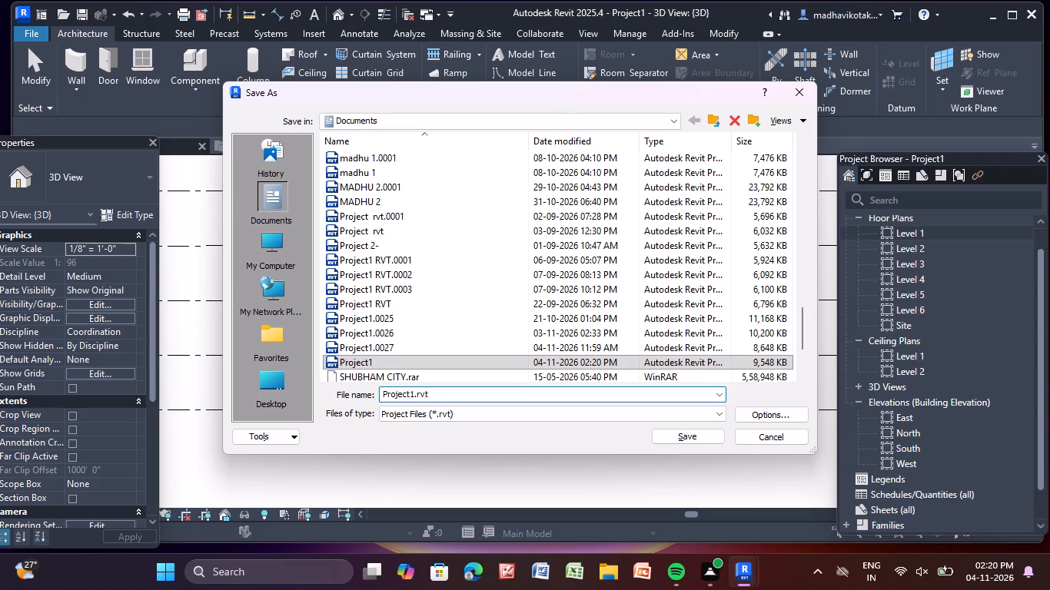
key(BackSpace)
key(BackSpace)
key(BackSpace)
key(BackSpace)
key(BackSpace)
key(BackSpace)
key(BackSpace)
key(BackSpace)
key(BackSpace)
key(BackSpace)
key(BackSpace)
key(BackSpace)
key(BackSpace)
key(BackSpace)
key(BackSpace)
key(BackSpace)
key(BackSpace)
key(BackSpace)
key(BackSpace)
key(BackSpace)
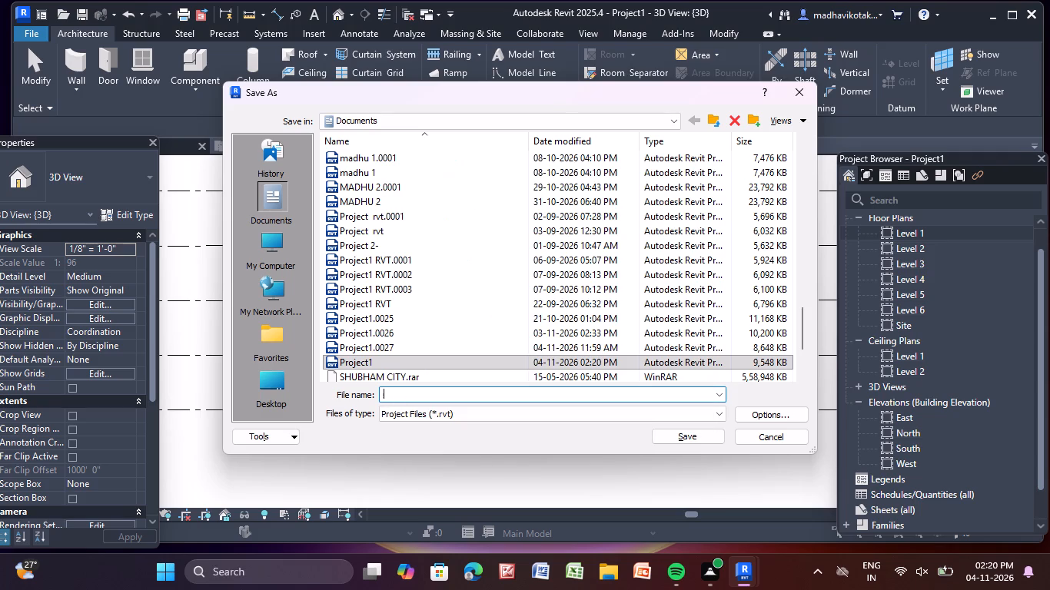
text(4-11)
key(minus)
text(26)
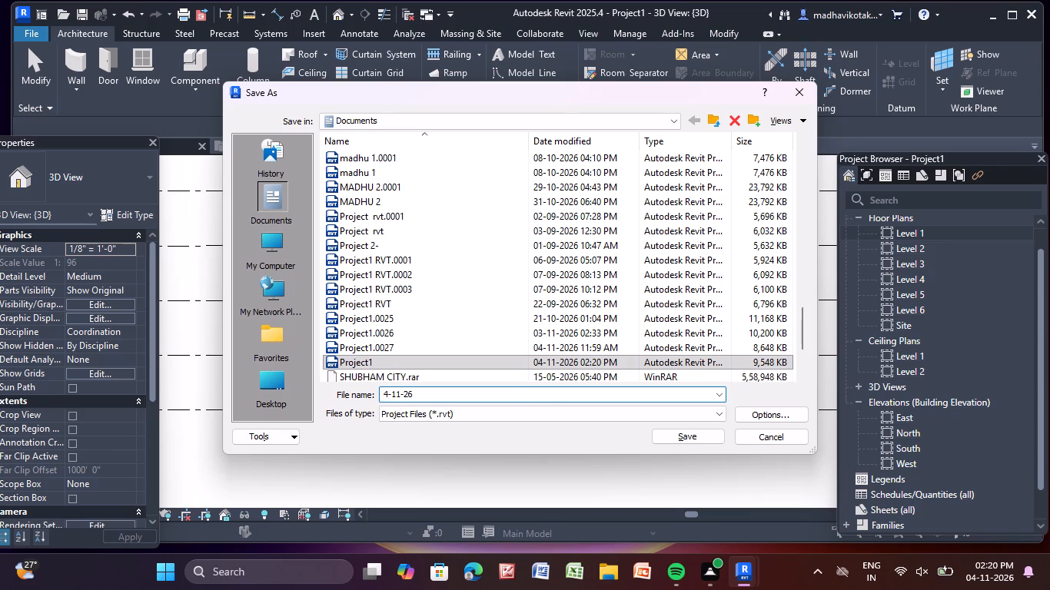
click(676, 436)
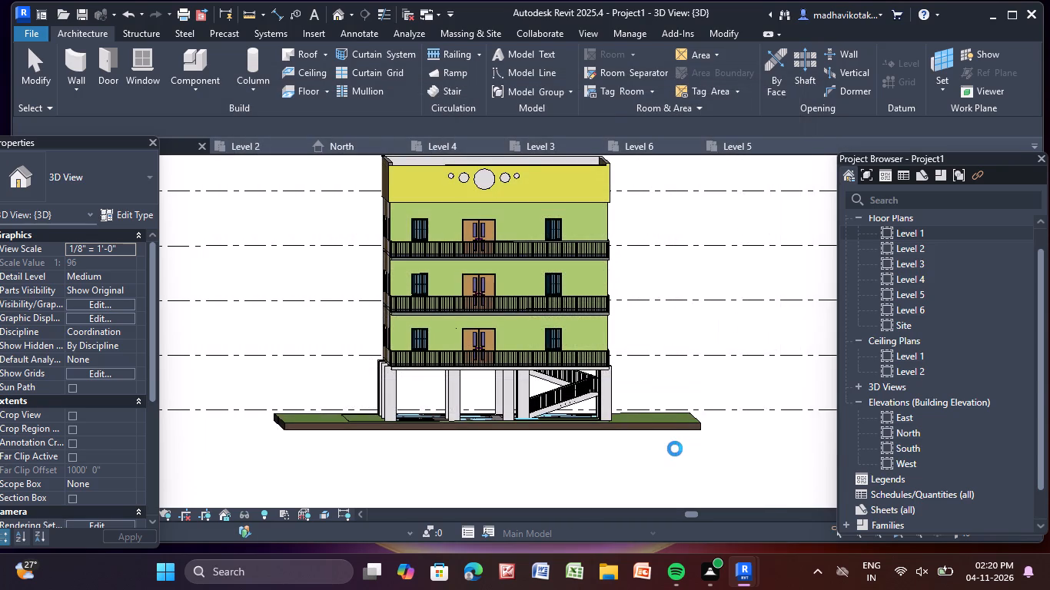